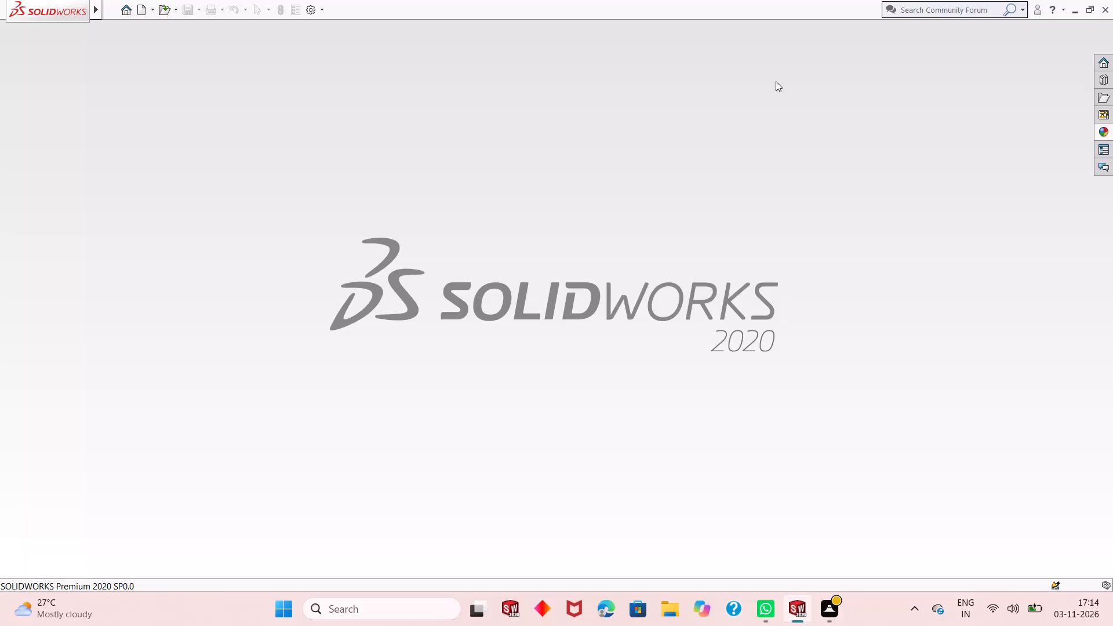
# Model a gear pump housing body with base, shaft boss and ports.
# Create a new part document.
pyautogui.click(140, 9)
pyautogui.doubleClick(270, 281)
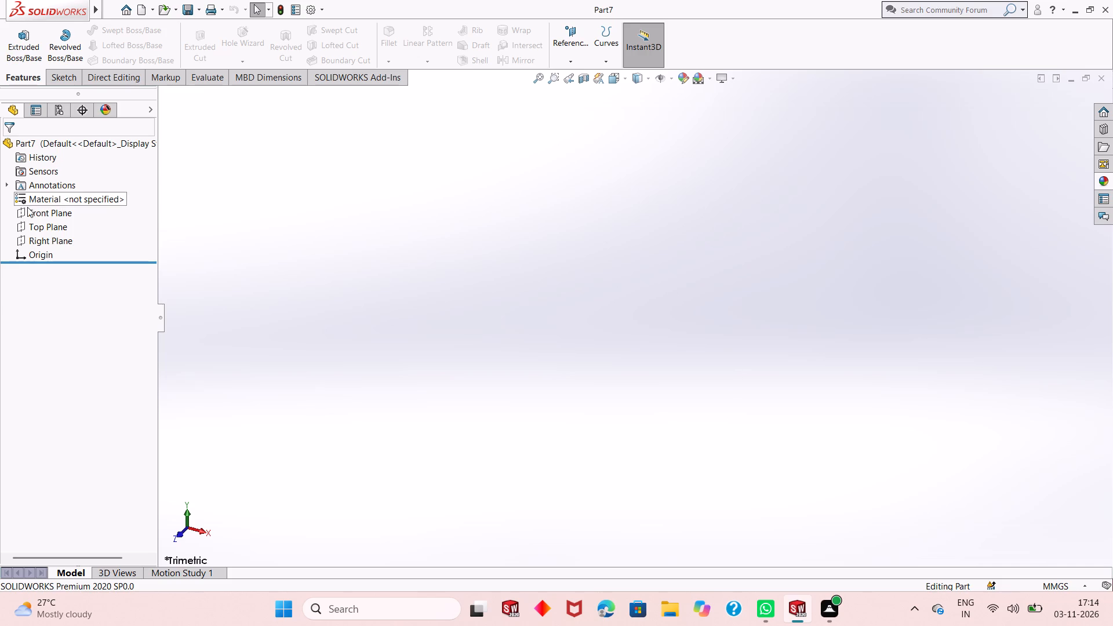
# Sketch a center rectangle about 231 mm by 108 mm on the Top Plane, centred on the origin.
pyautogui.click(37, 223)
pyautogui.click(49, 202)
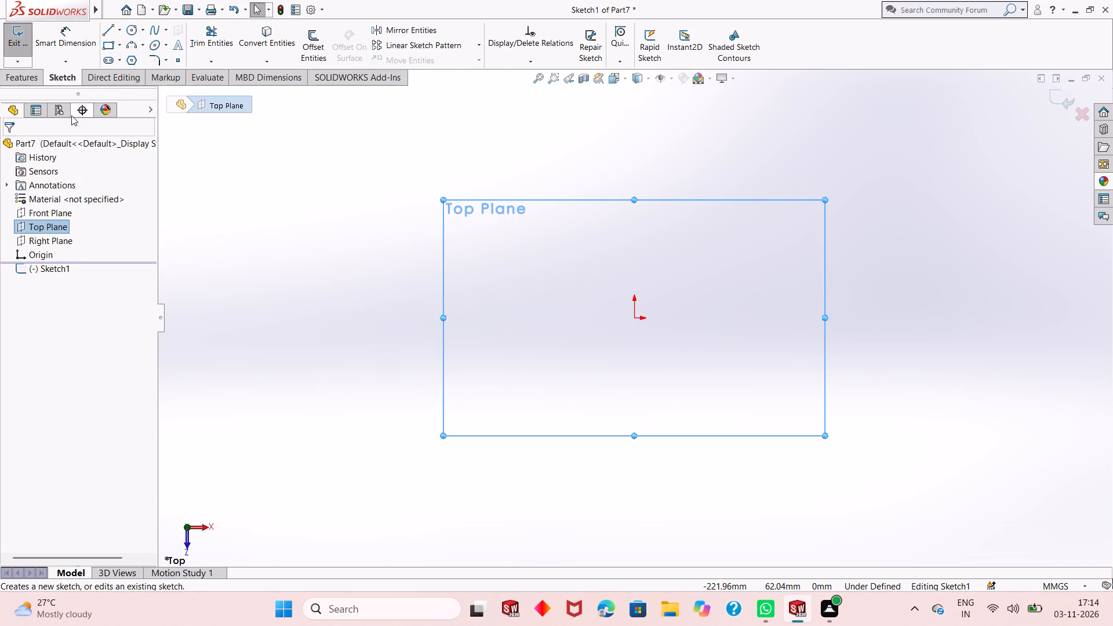
pyautogui.click(122, 51)
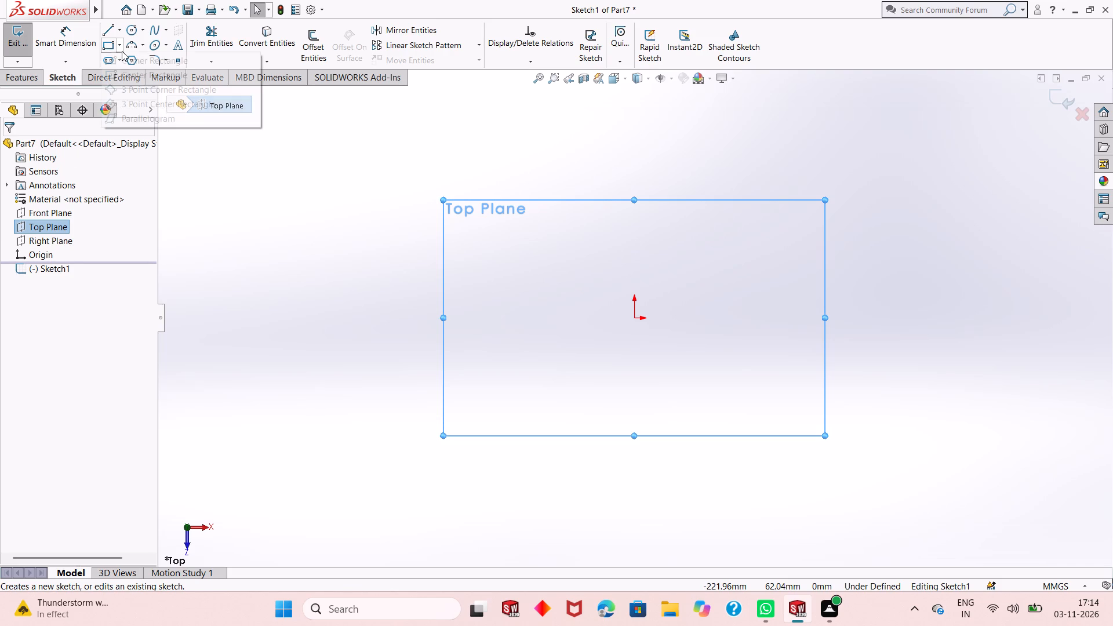
pyautogui.click(129, 79)
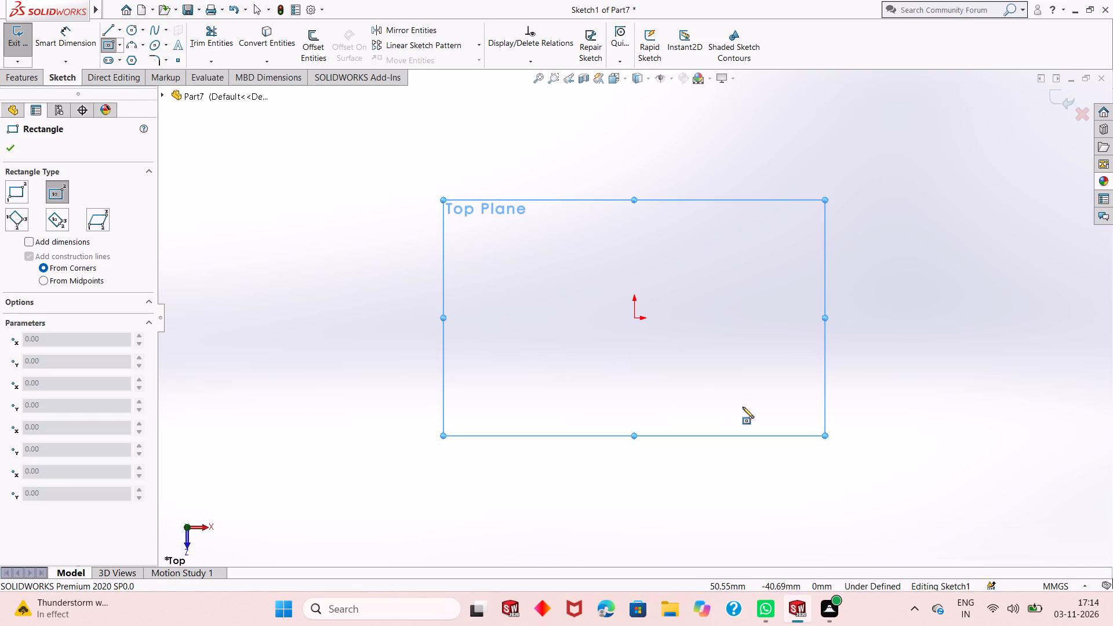
pyautogui.click(635, 318)
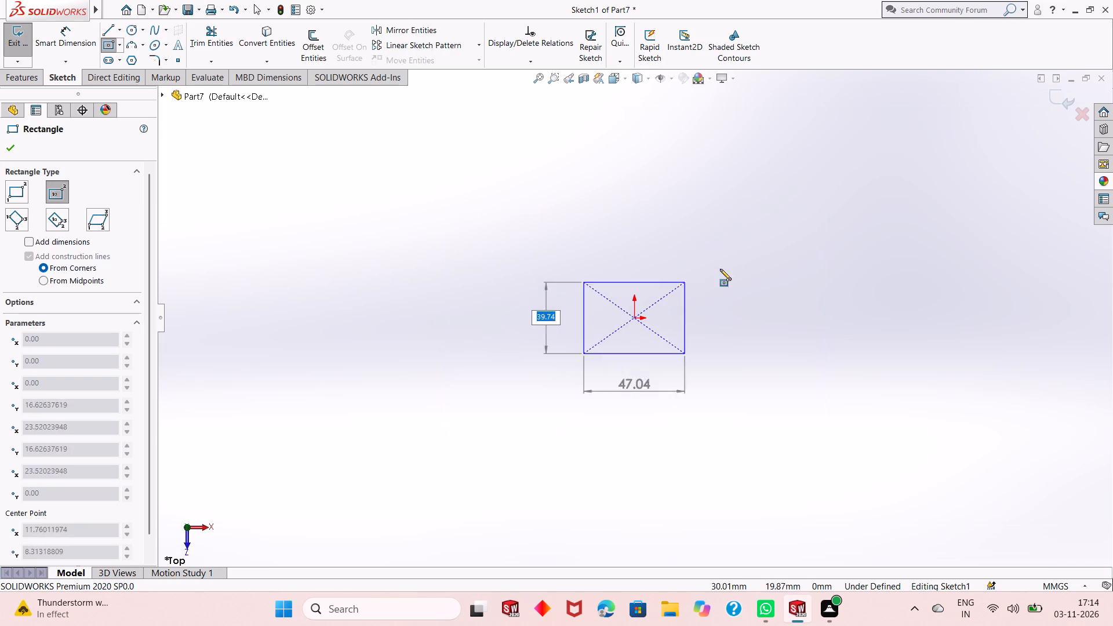
pyautogui.click(882, 202)
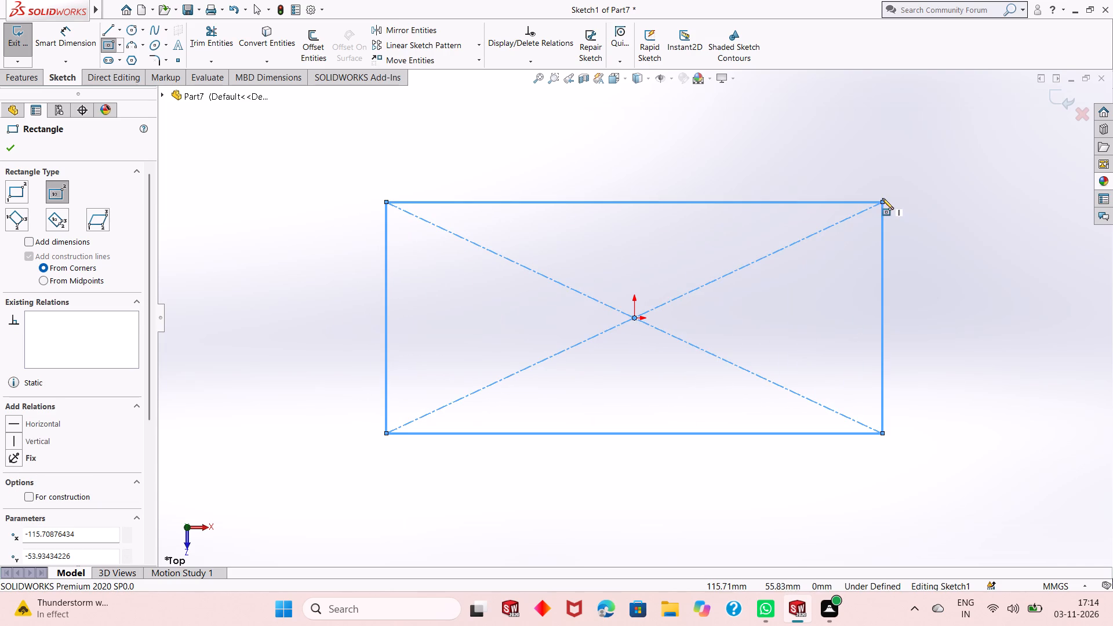
pyautogui.rightClick(685, 244)
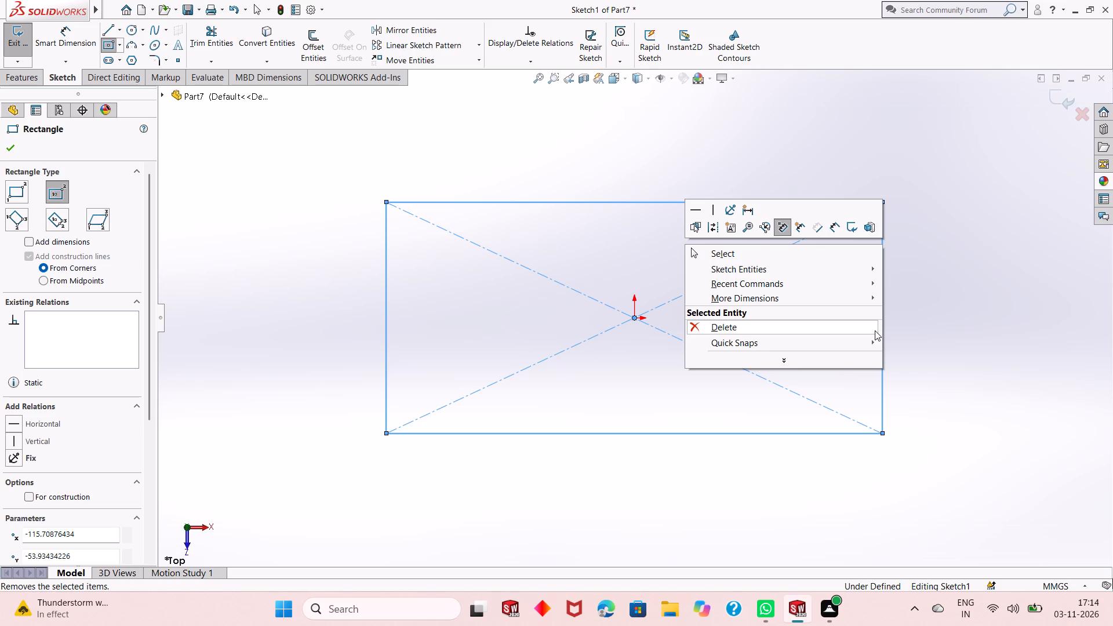
pyautogui.click(740, 257)
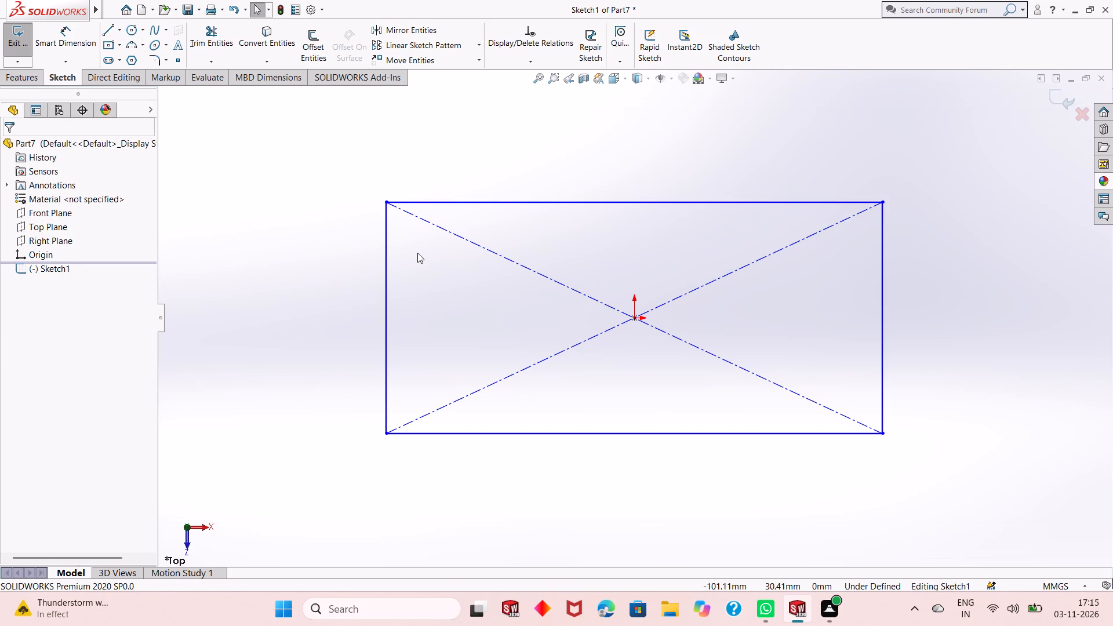
# Dimension the rectangle 150 mm along its horizontal edge and 90 mm along its vertical edge.
pyautogui.click(87, 54)
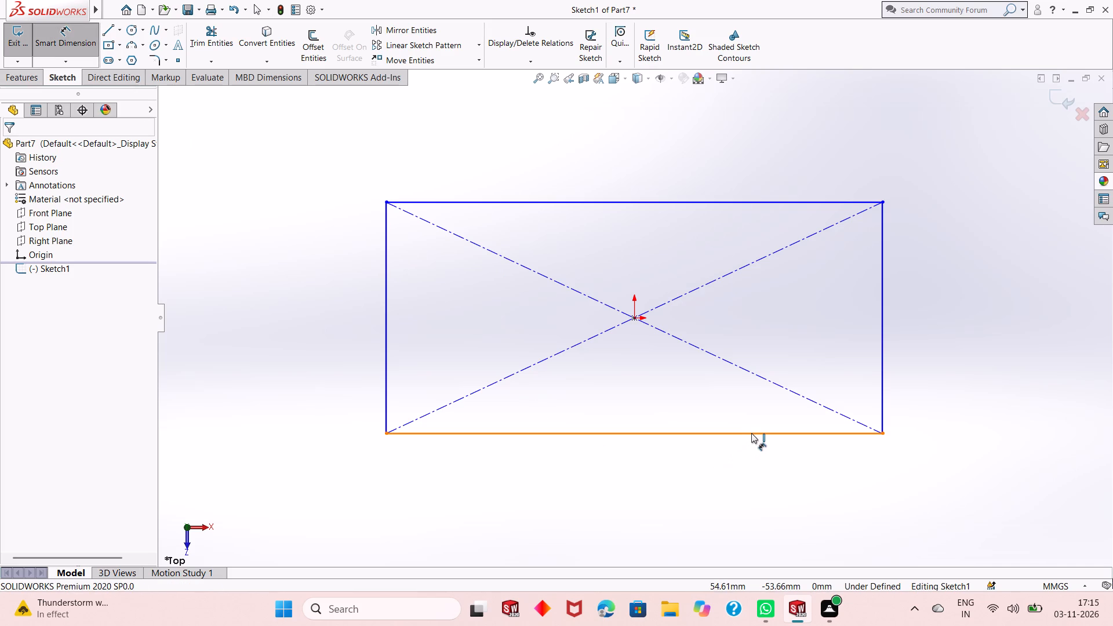
pyautogui.click(754, 433)
pyautogui.click(752, 525)
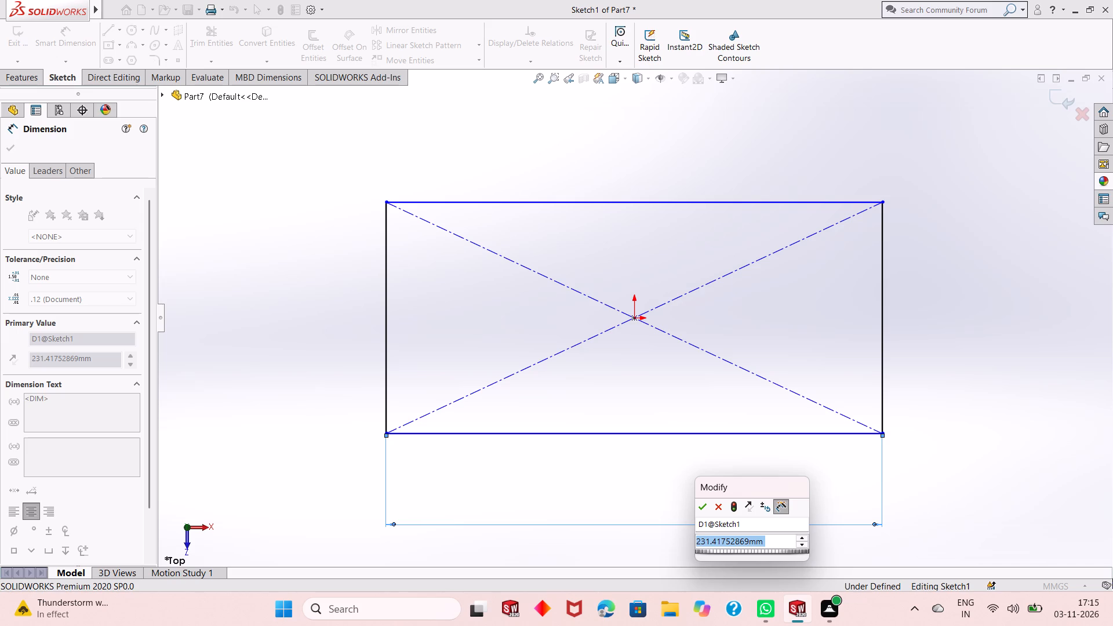
pyautogui.write('150')
pyautogui.press('Return')
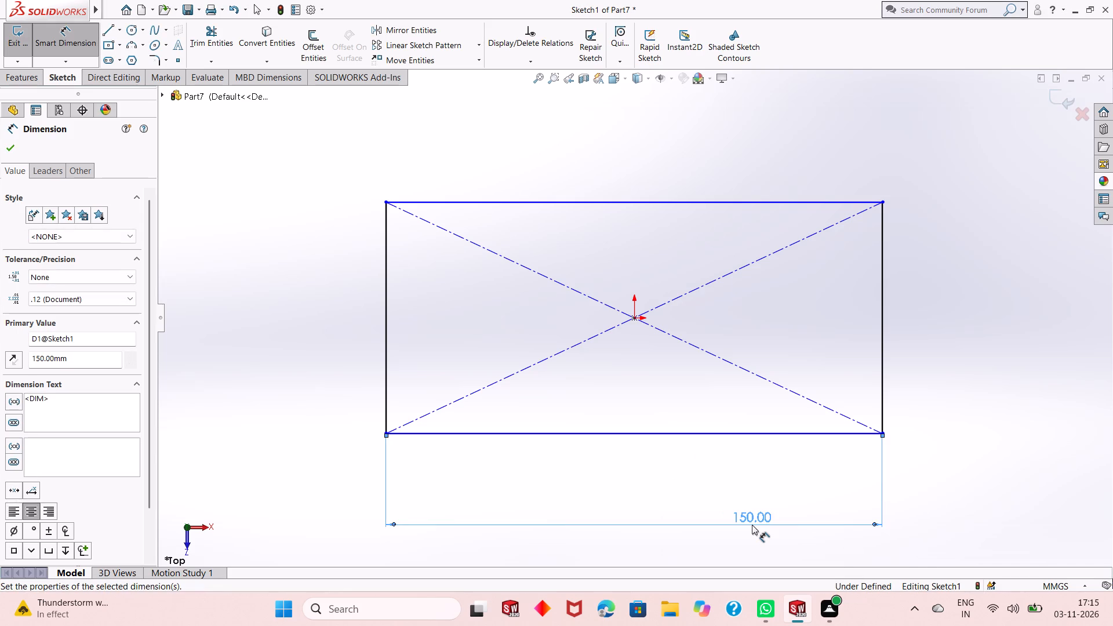
pyautogui.click(882, 354)
pyautogui.click(947, 342)
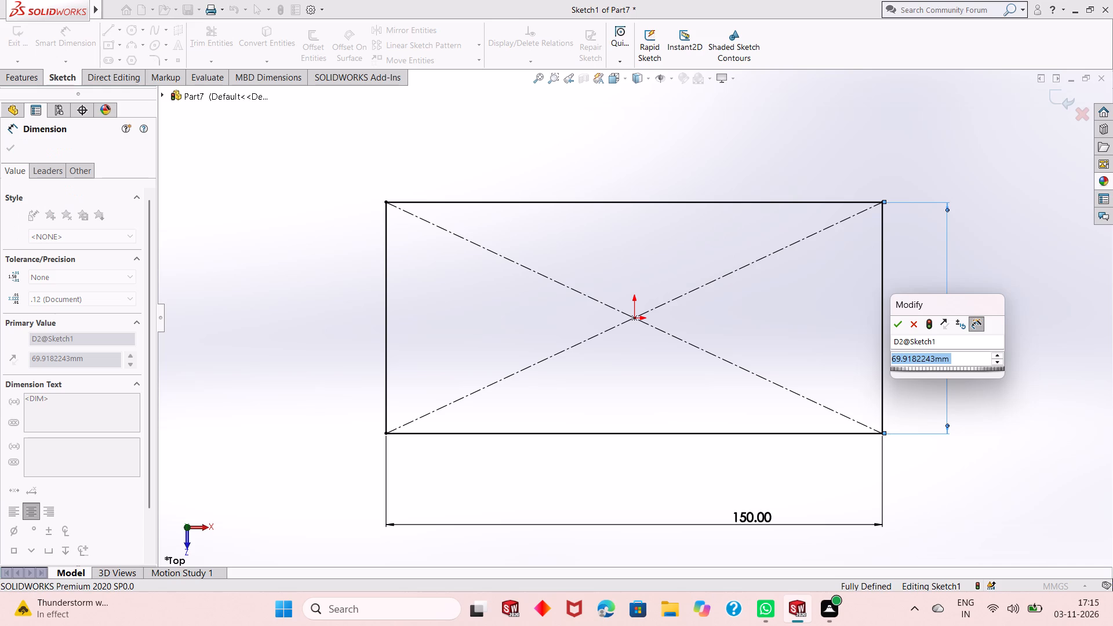
pyautogui.write('90')
pyautogui.press('Return')
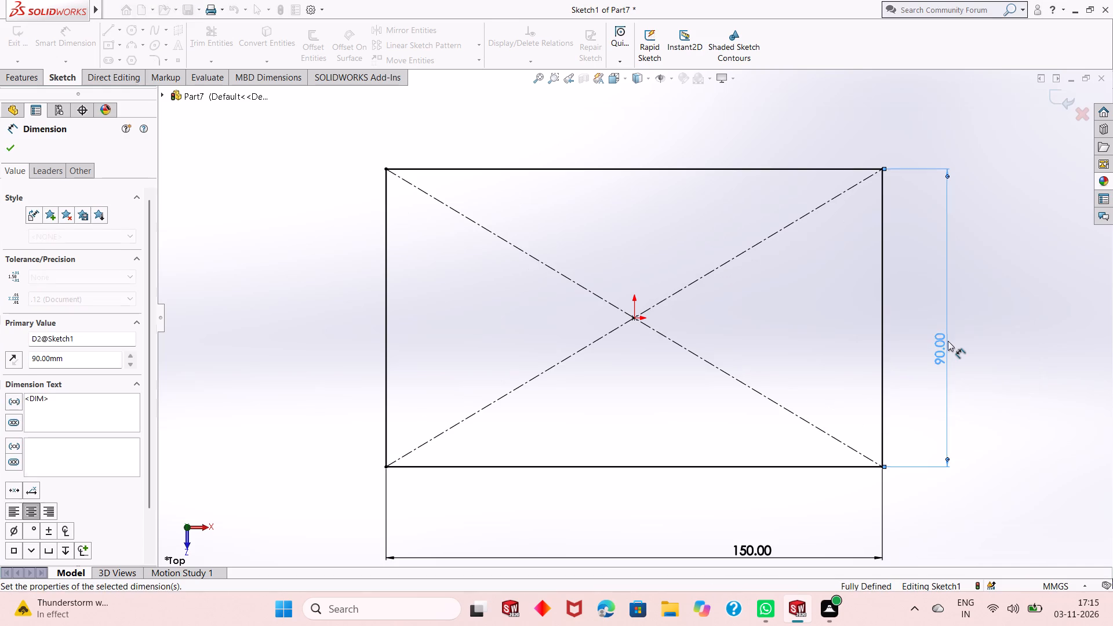
pyautogui.scroll(3, 591, 378)
pyautogui.scroll(-1, 656, 367)
pyautogui.rightClick(872, 214)
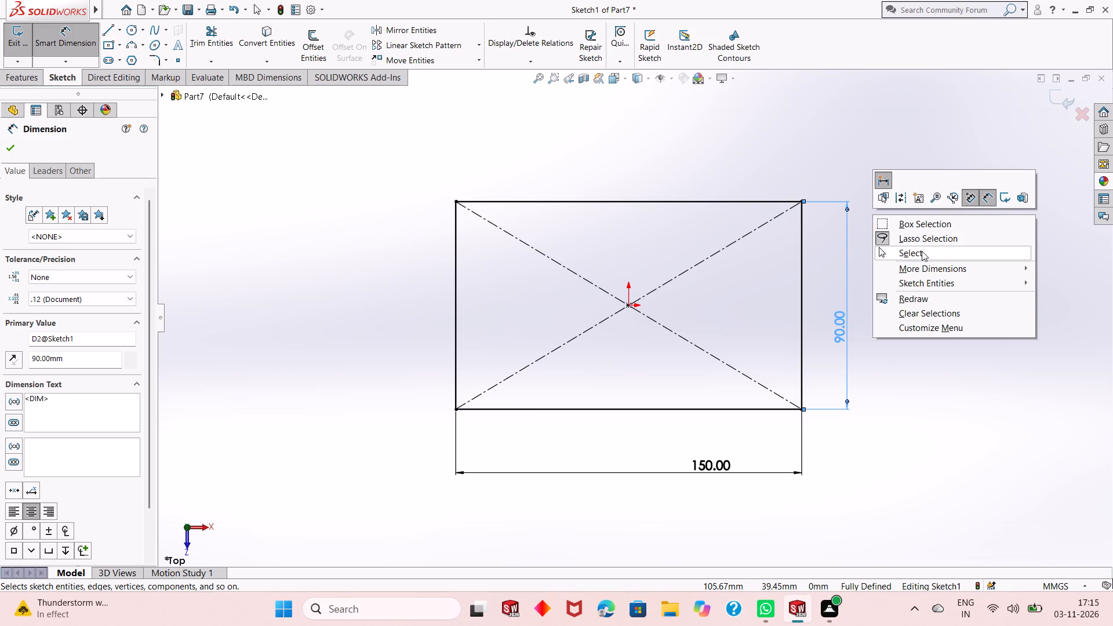
pyautogui.click(922, 250)
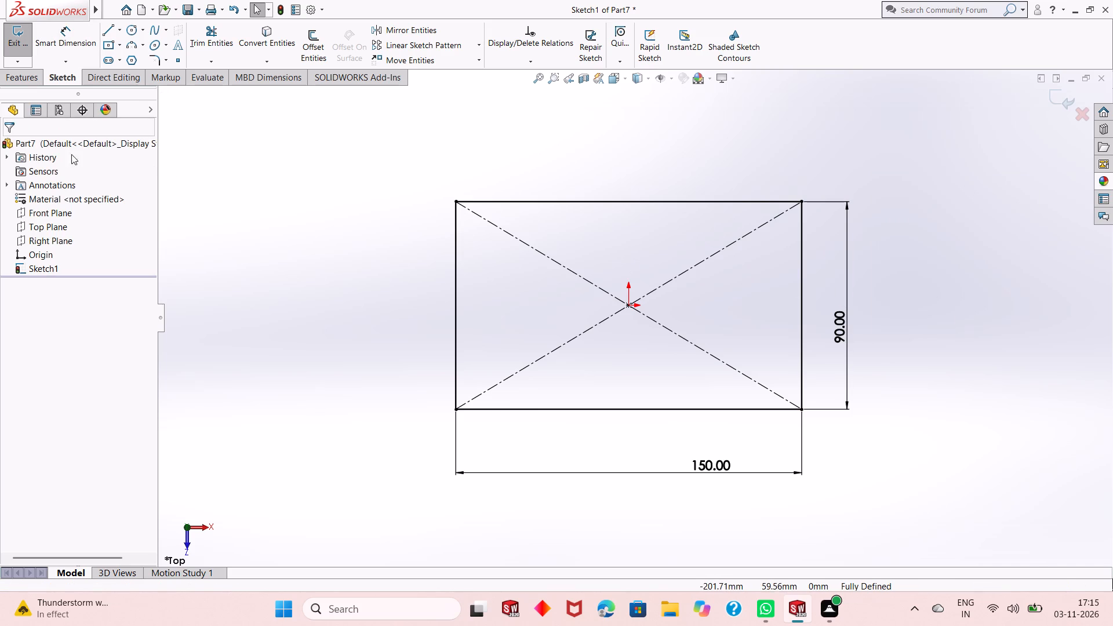
# Extrude the rectangle as a boss with a blind depth of 14 mm.
pyautogui.click(42, 77)
pyautogui.click(31, 55)
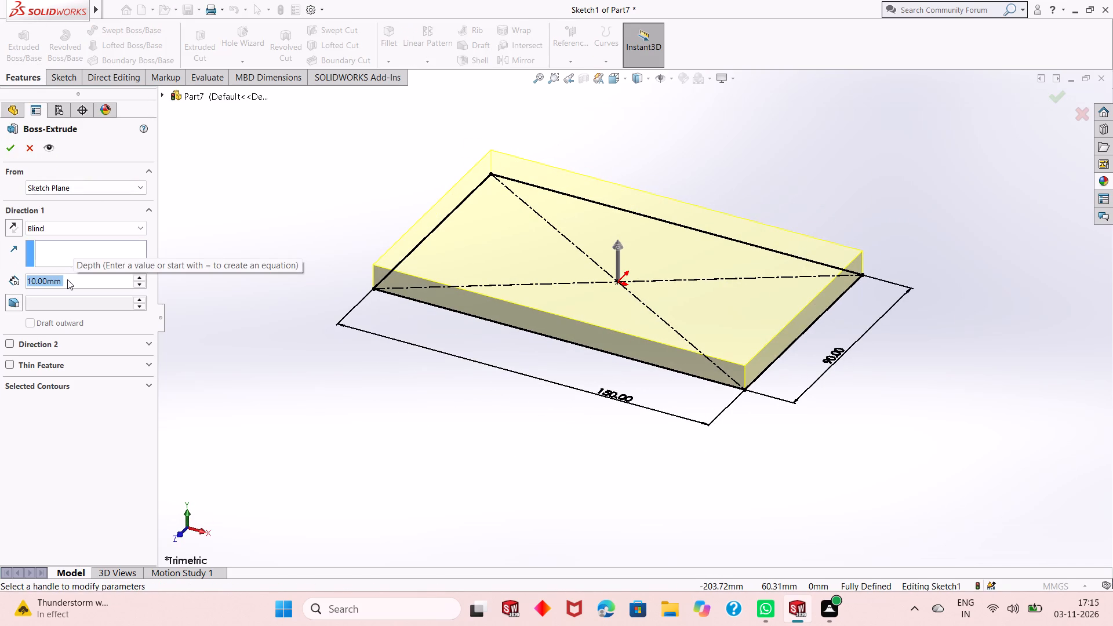
pyautogui.write('14')
pyautogui.press('Return')
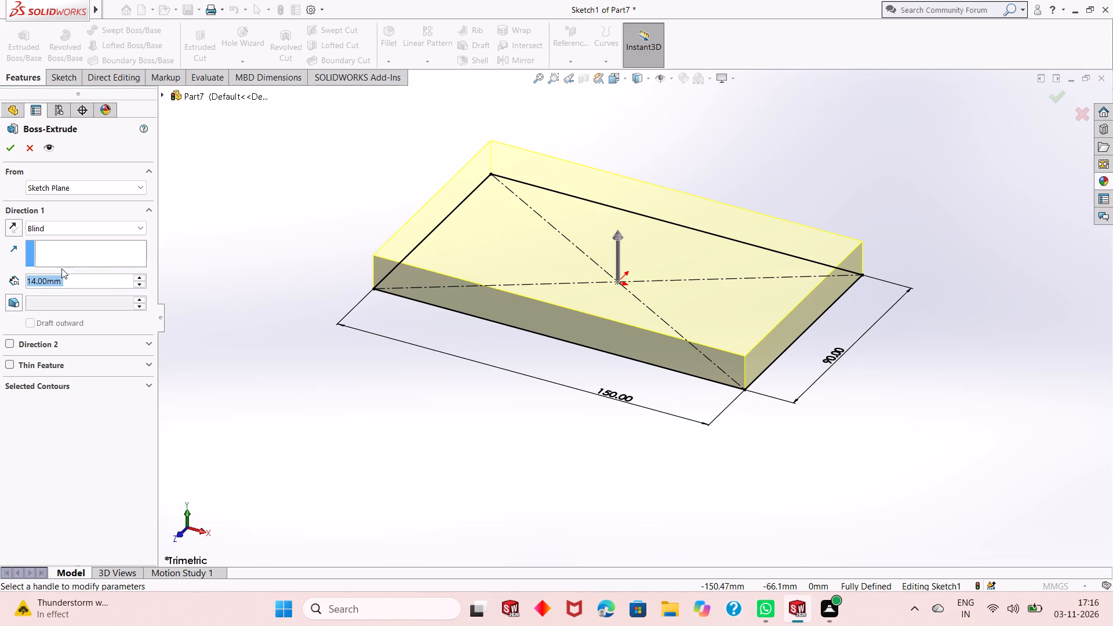
pyautogui.click(7, 150)
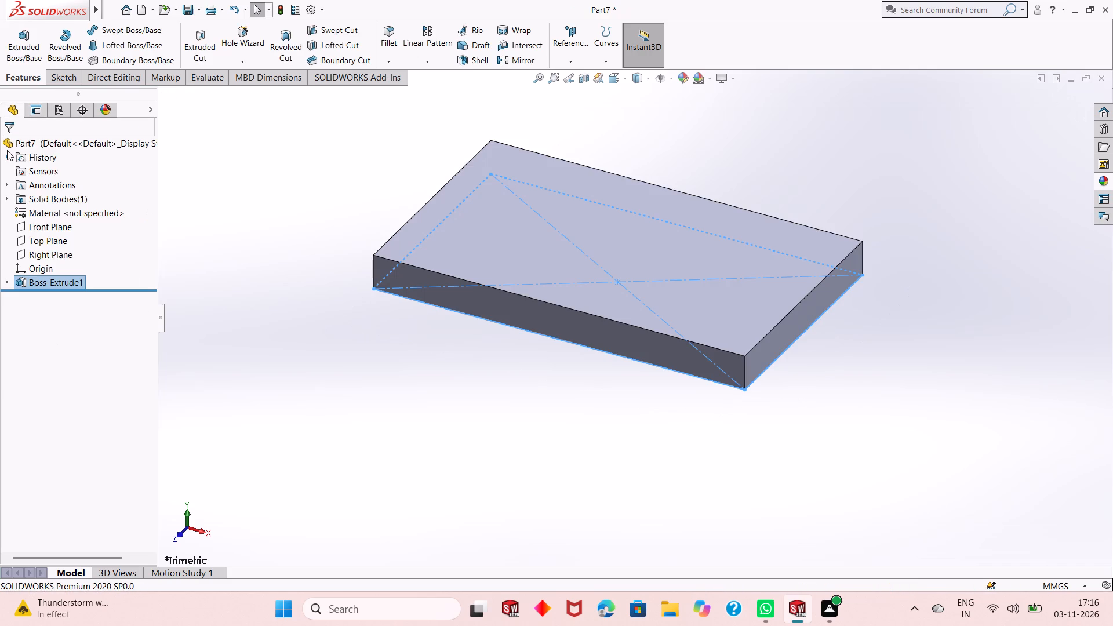
pyautogui.click(328, 305)
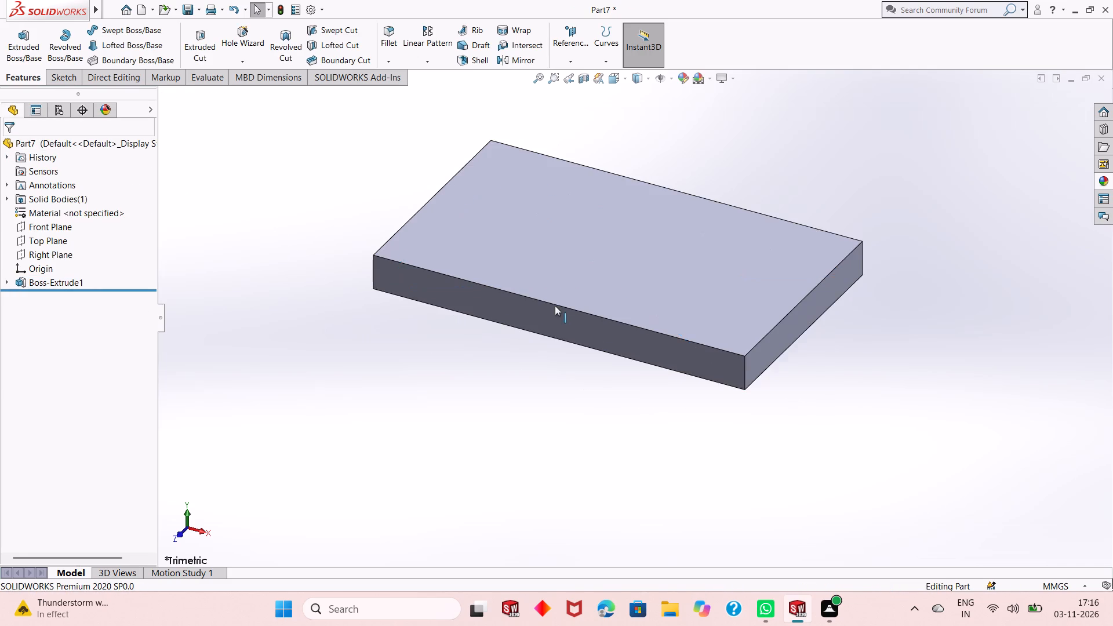
# Examine the extruded plate from above, below and the front.
pyautogui.scroll(3, 555, 305)
pyautogui.scroll(-4, 573, 265)
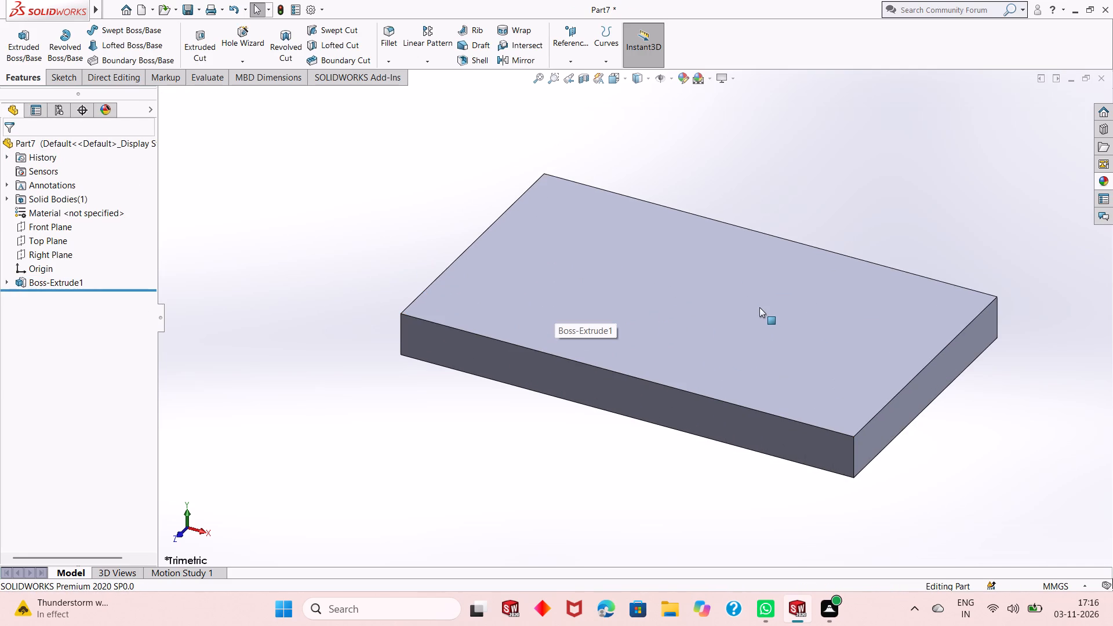
pyautogui.scroll(-2, 759, 307)
pyautogui.scroll(1, 671, 355)
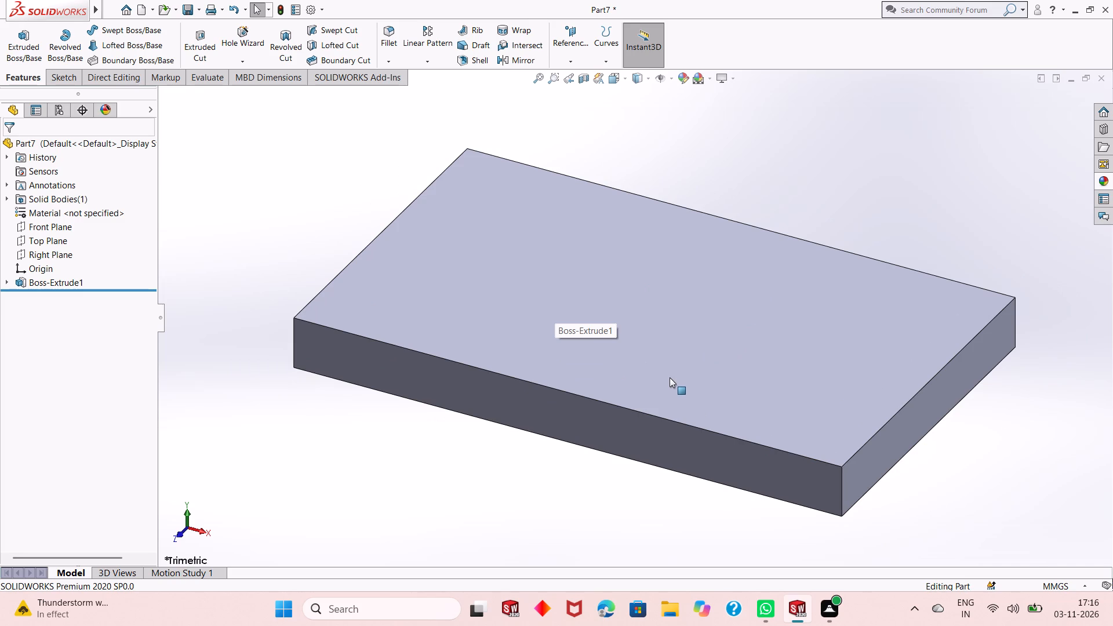
pyautogui.moveTo(625, 489); pyautogui.dragTo(625, 305, button='middle')
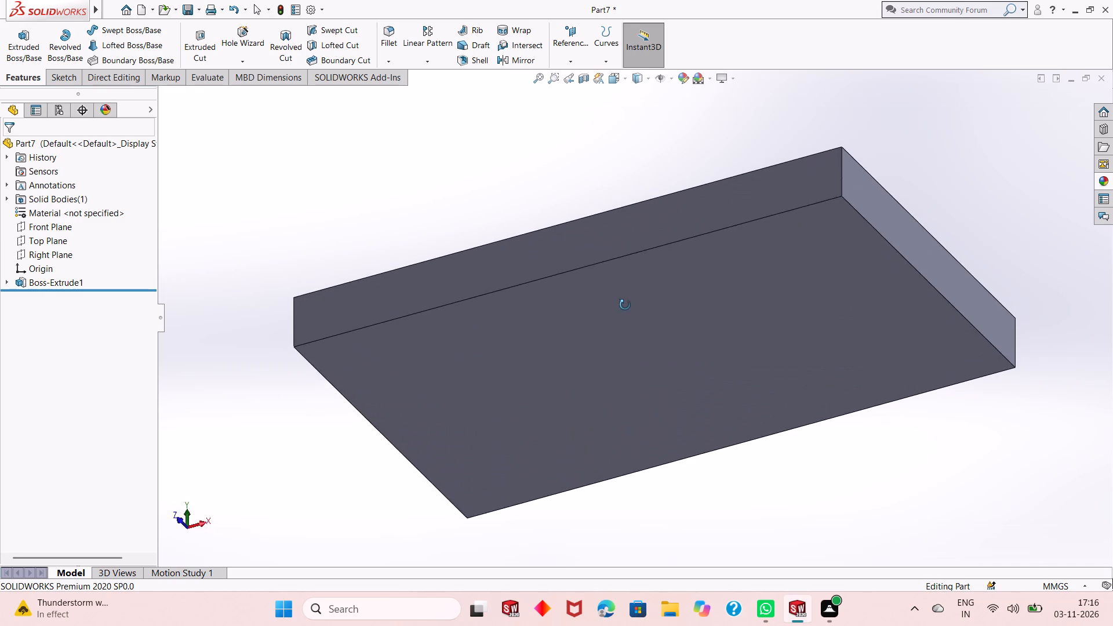
pyautogui.moveTo(625, 305); pyautogui.dragTo(633, 403, button='middle')
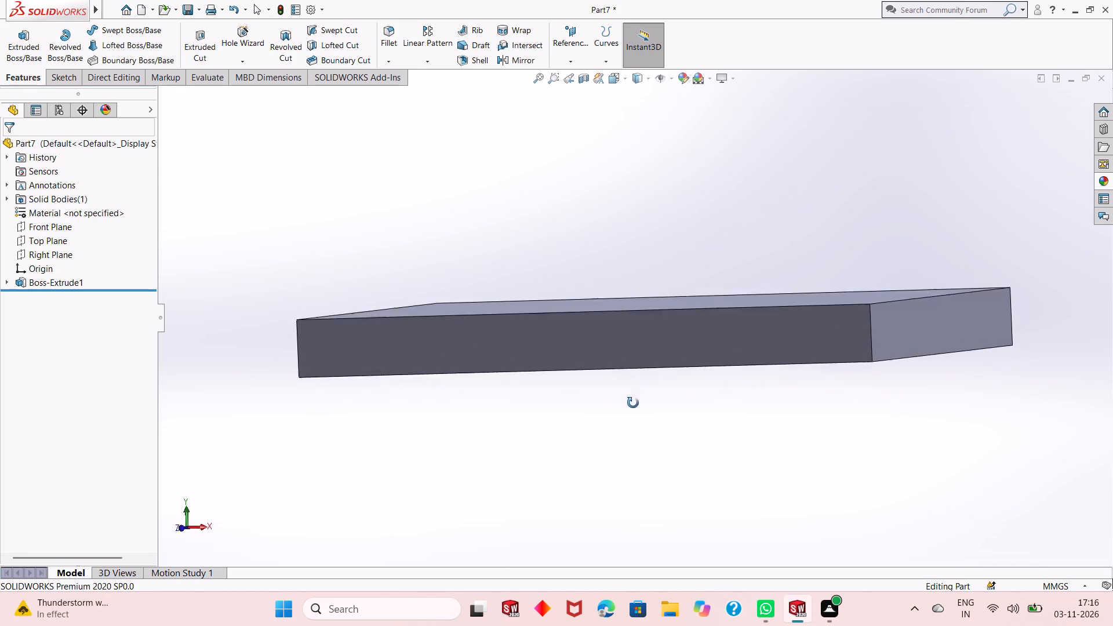
pyautogui.moveTo(633, 403); pyautogui.dragTo(631, 485, button='middle')
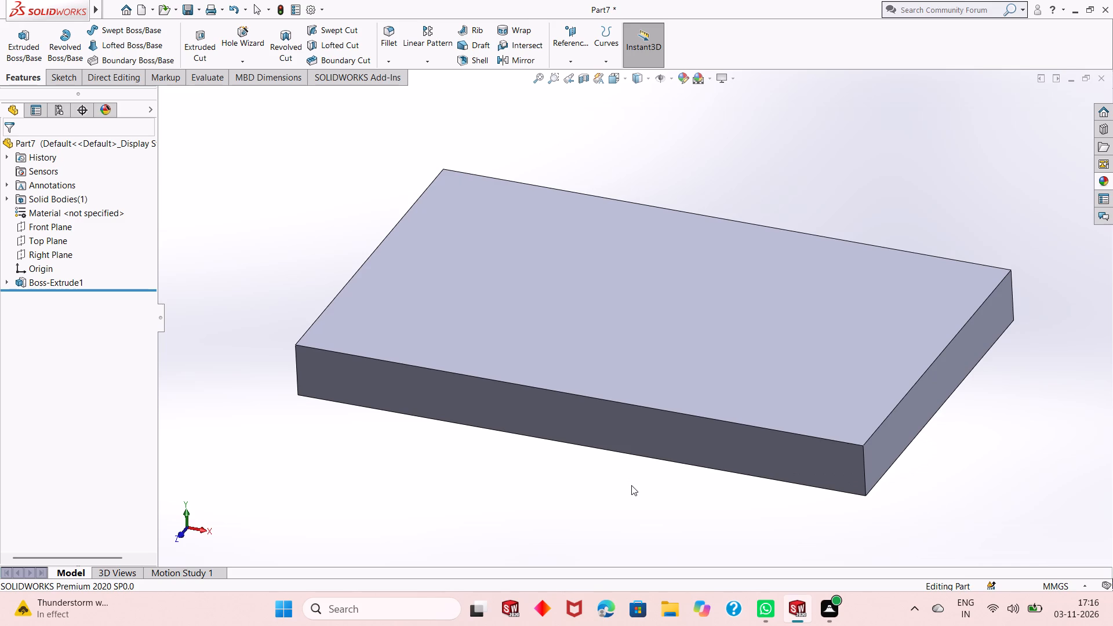
pyautogui.scroll(2, 626, 481)
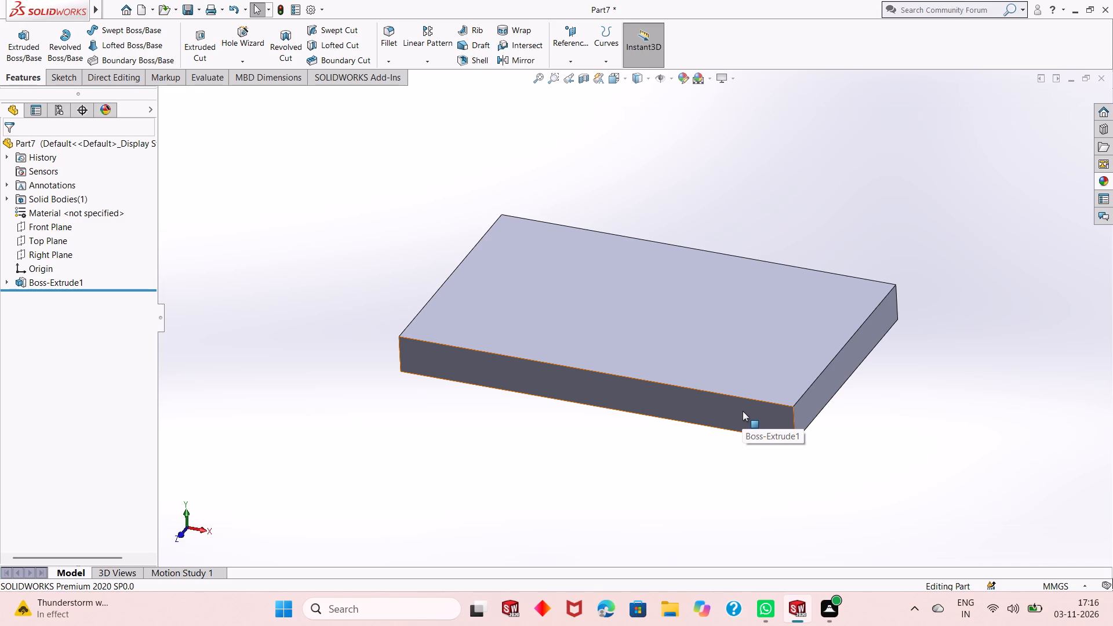
# Start a sketch on the plate's long front side face and view it straight on.
pyautogui.moveTo(701, 390); pyautogui.dragTo(697, 425, button='middle')
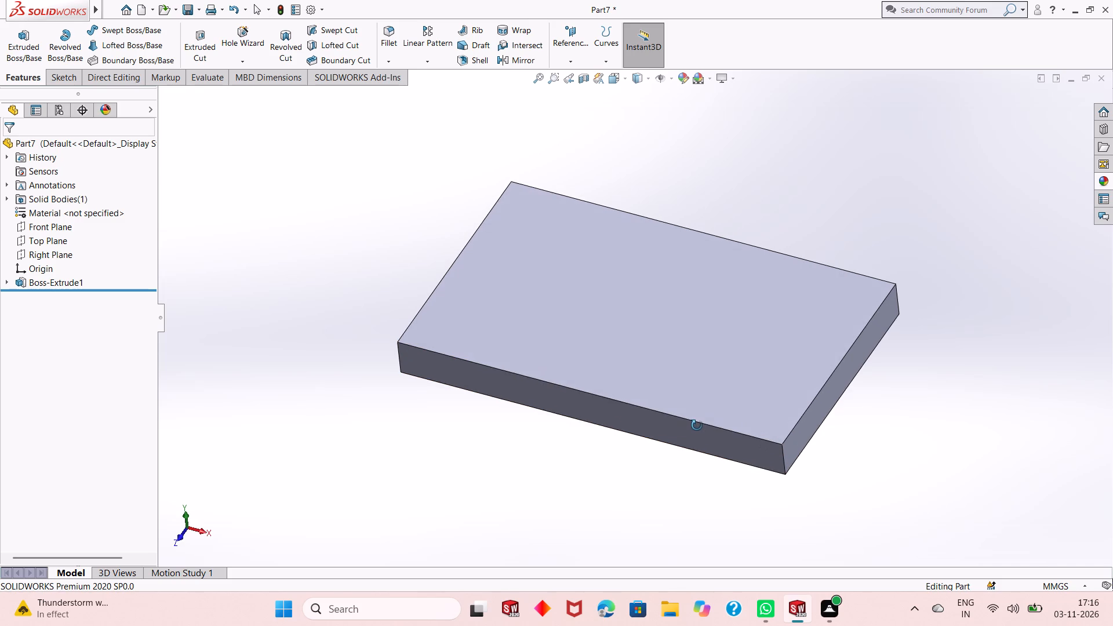
pyautogui.moveTo(697, 425); pyautogui.dragTo(712, 374, button='middle')
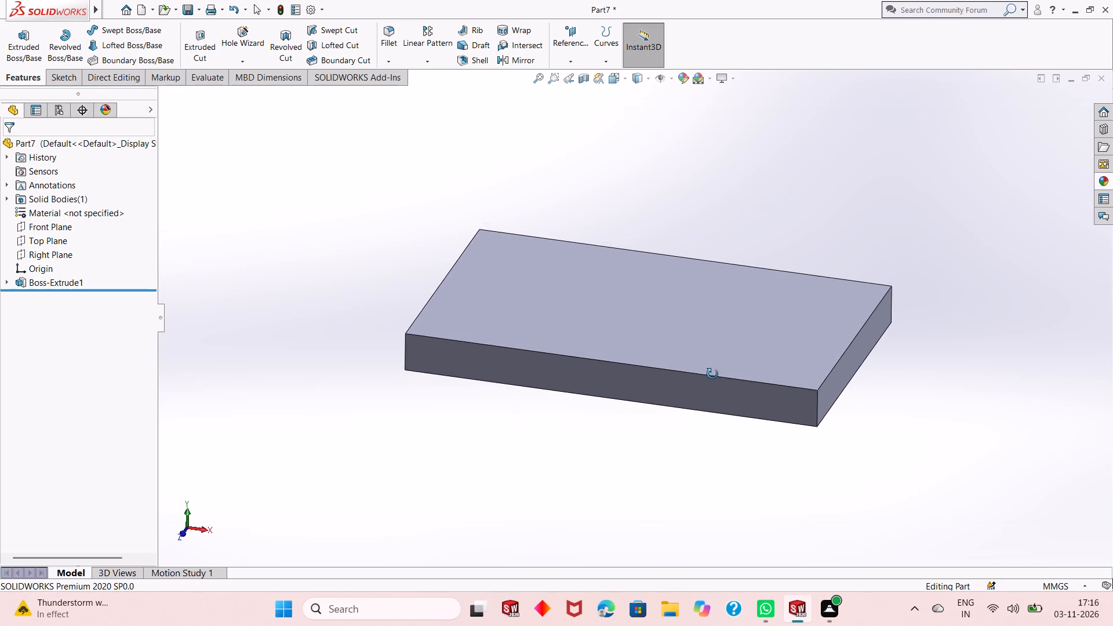
pyautogui.moveTo(712, 374); pyautogui.dragTo(724, 351, button='middle')
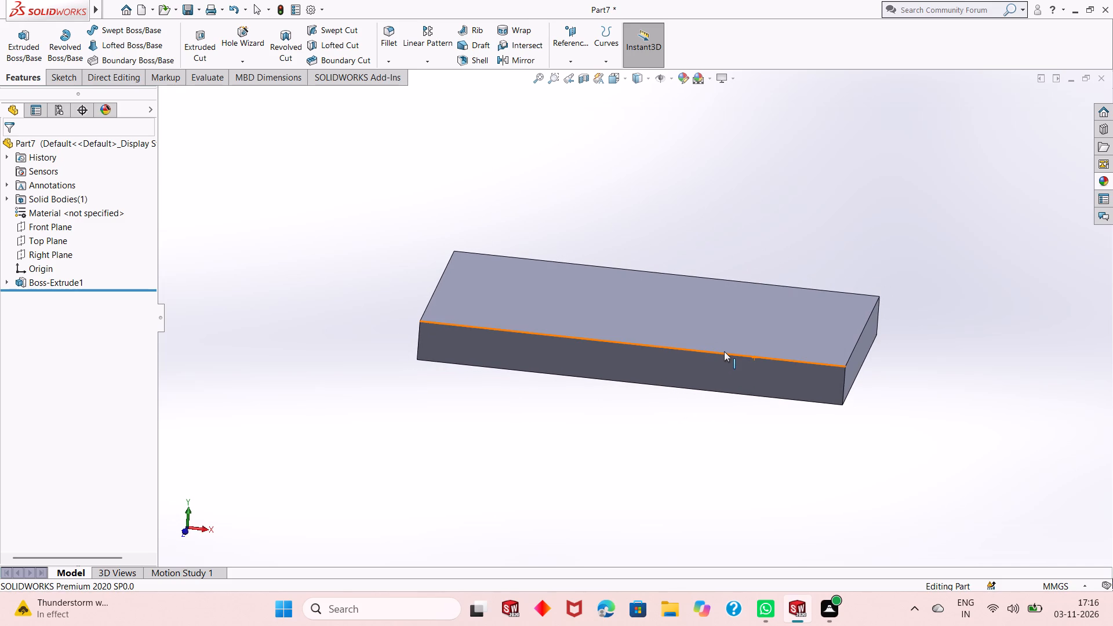
pyautogui.moveTo(672, 372); pyautogui.dragTo(685, 347, button='middle')
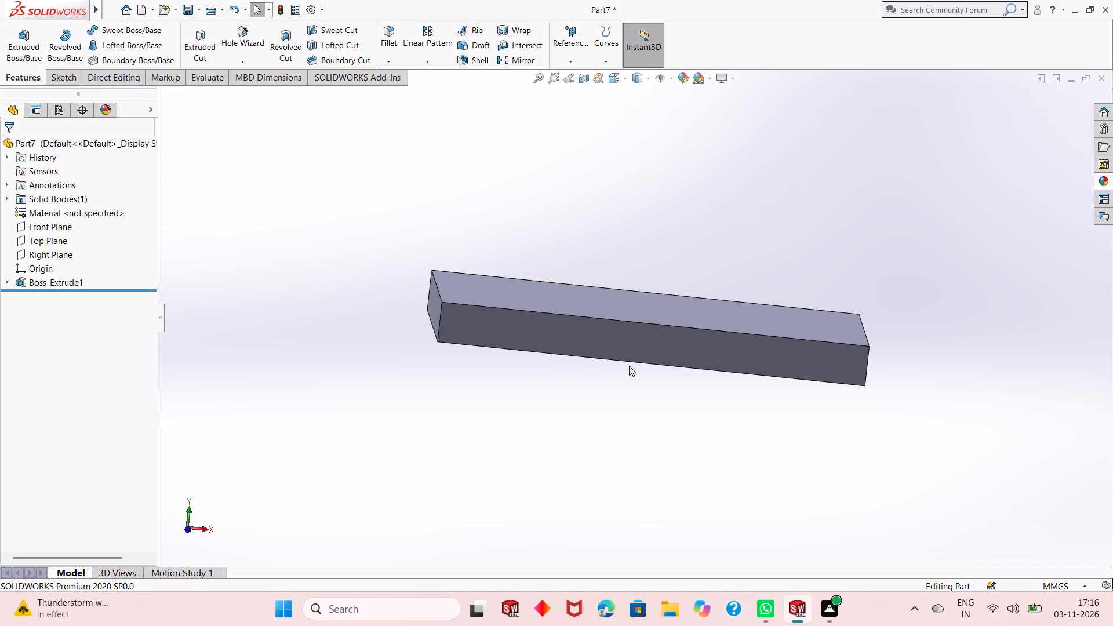
pyautogui.click(667, 340)
pyautogui.click(718, 307)
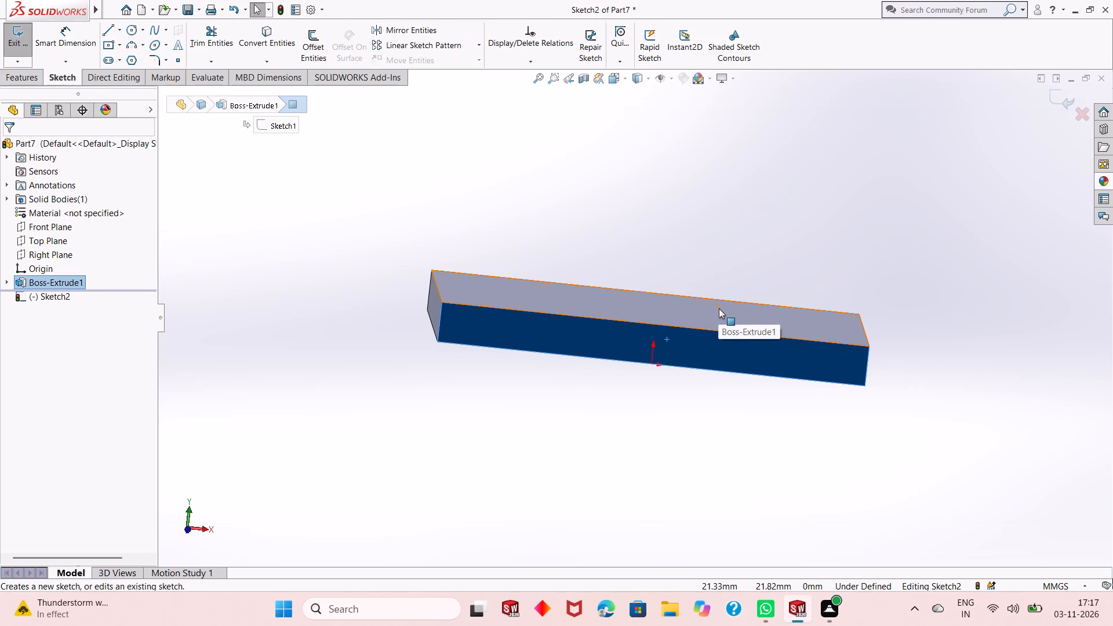
pyautogui.hotkey('ctrl', '8')
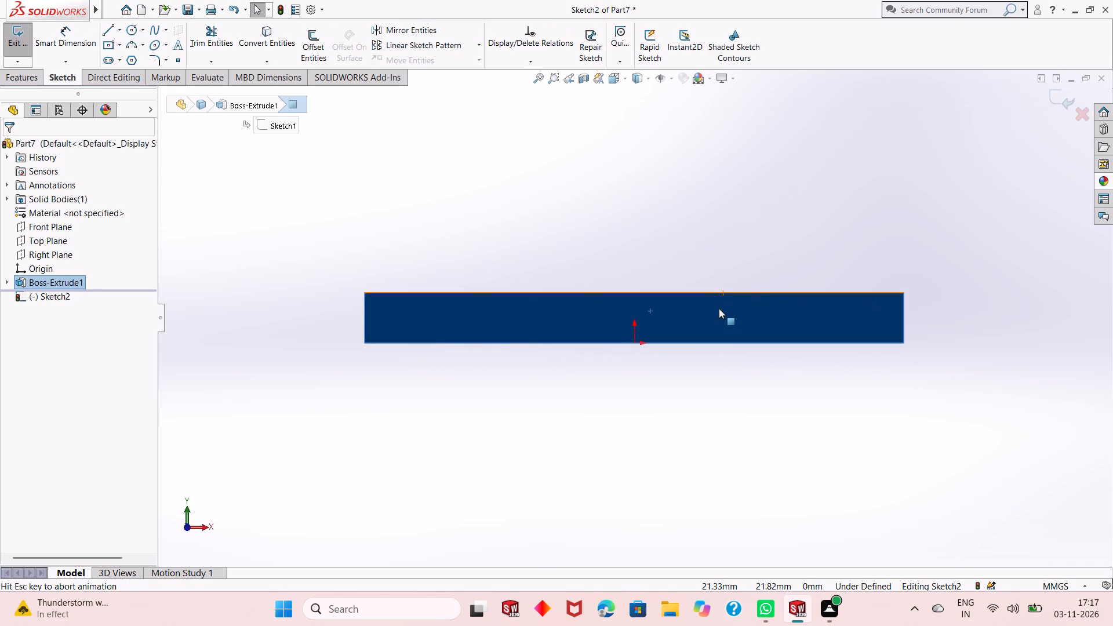
pyautogui.scroll(3, 643, 451)
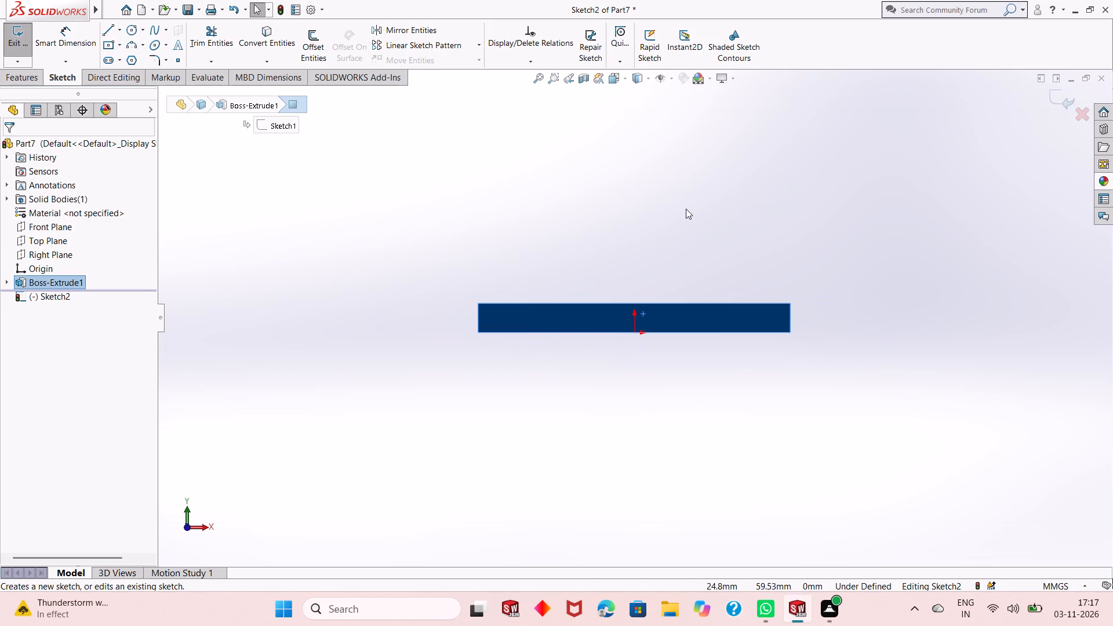
pyautogui.scroll(-3, 685, 214)
pyautogui.scroll(2, 577, 445)
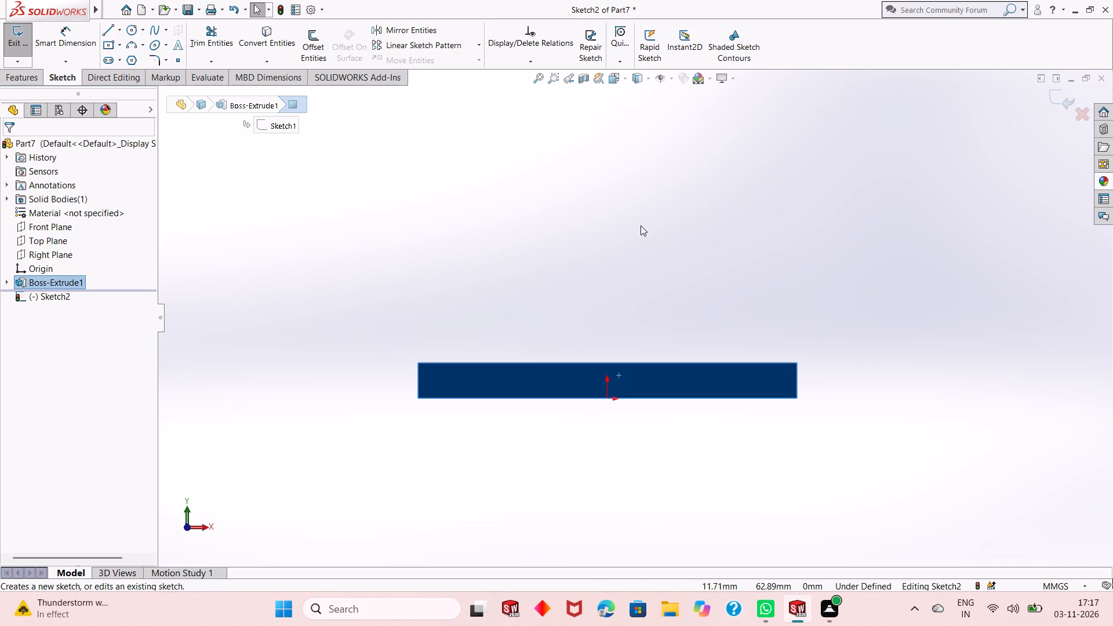
pyautogui.scroll(-1, 643, 212)
pyautogui.scroll(2, 611, 383)
pyautogui.scroll(-1, 656, 192)
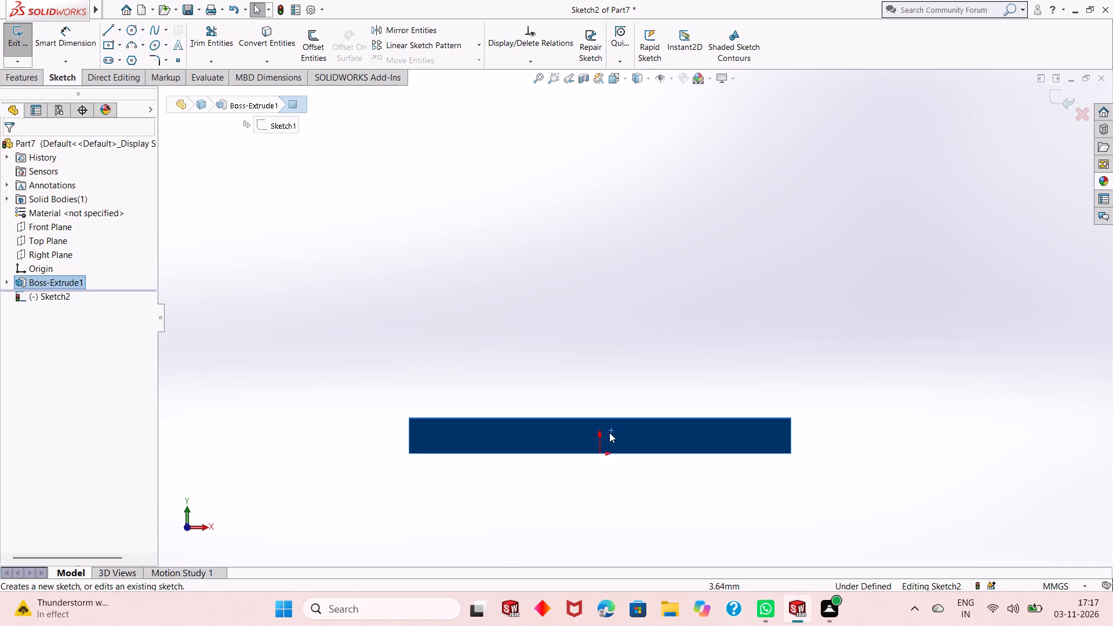
pyautogui.click(725, 345)
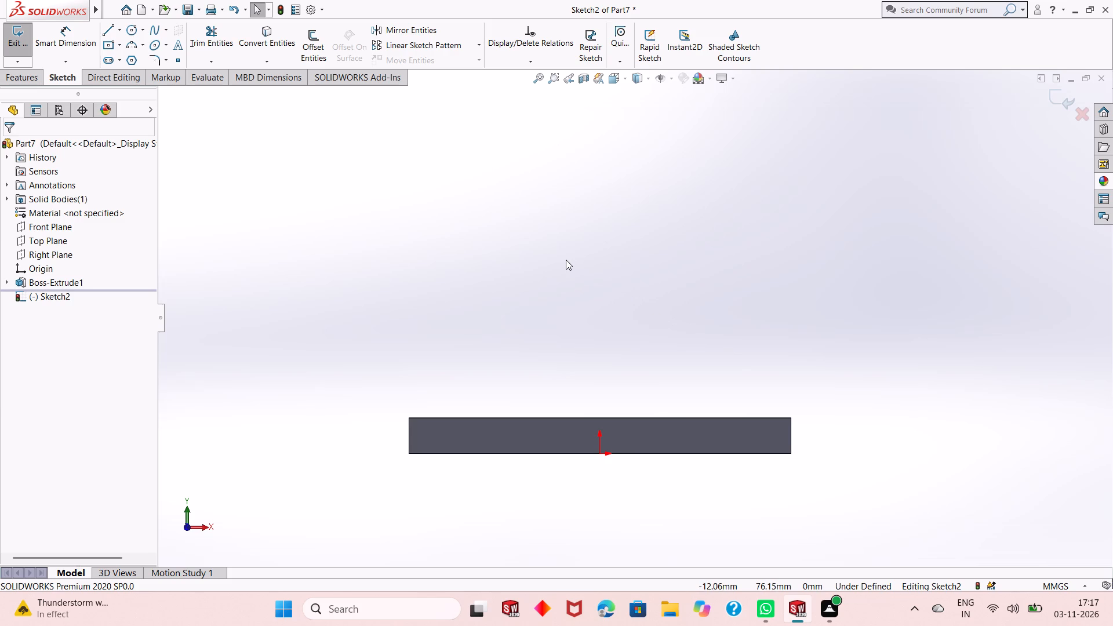
# Sketch two circles centred directly above the origin: radius about 34 mm at 42 mm height, and about 39 mm at 141 mm.
pyautogui.click(129, 30)
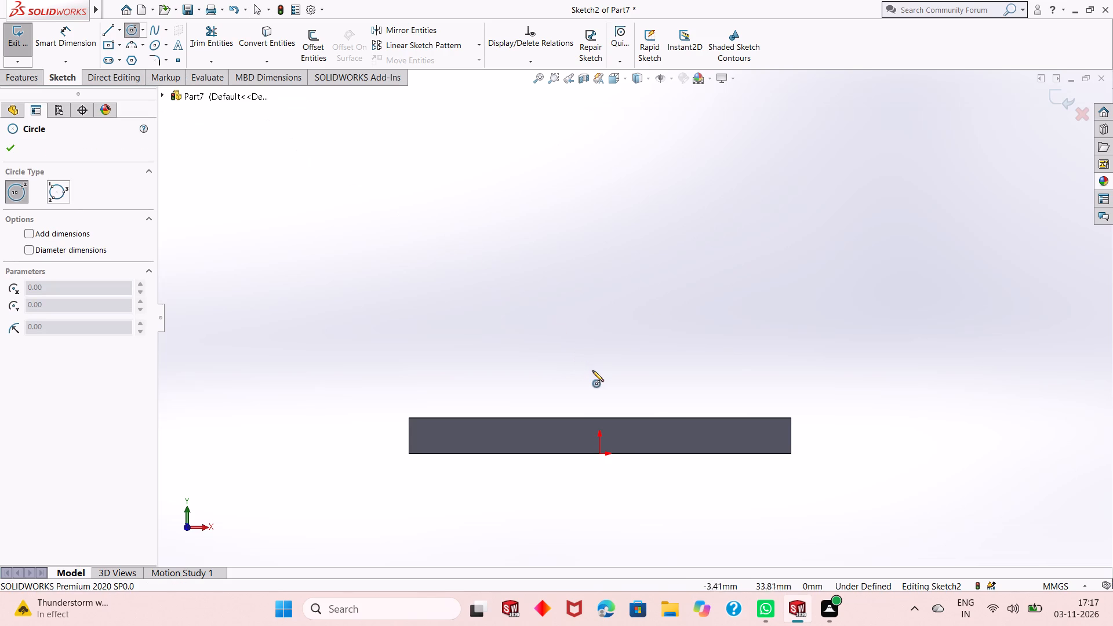
pyautogui.click(600, 346)
pyautogui.click(623, 430)
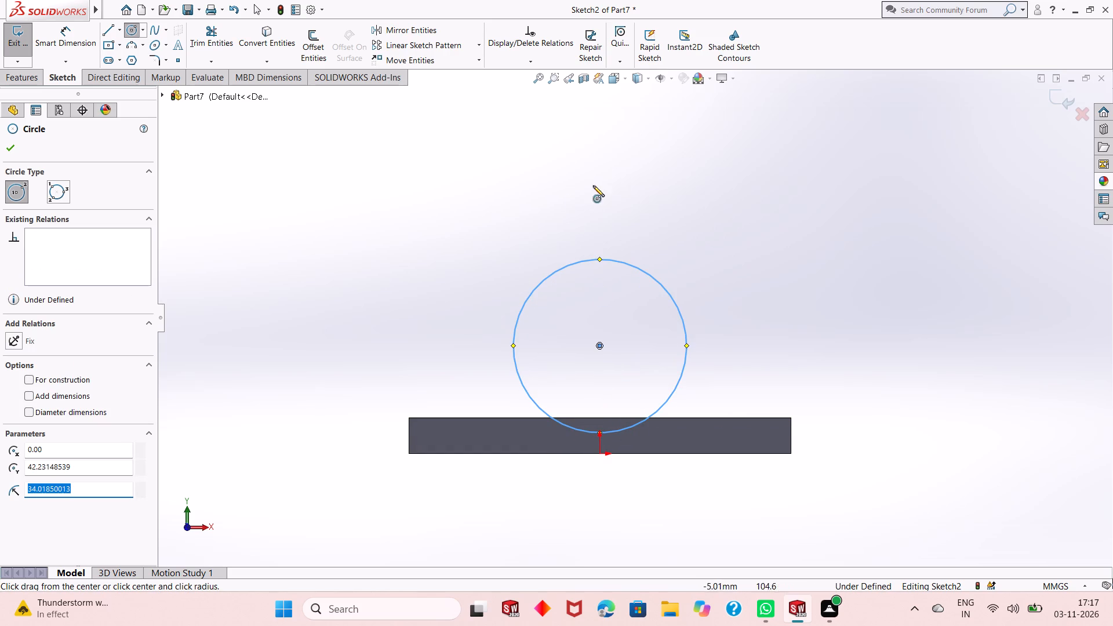
pyautogui.click(601, 95)
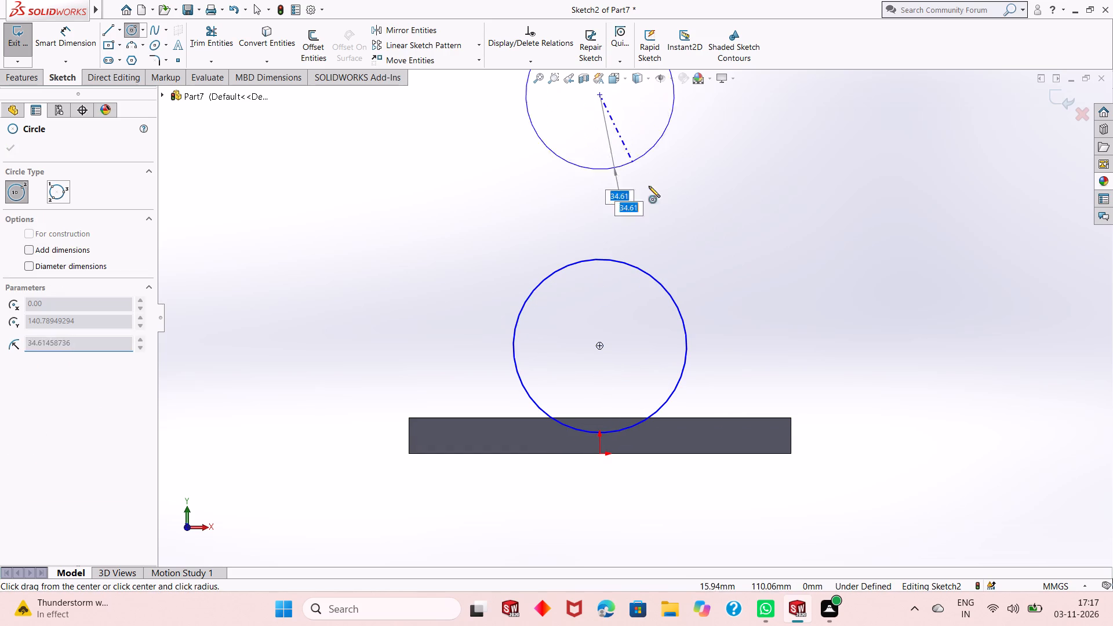
pyautogui.click(652, 179)
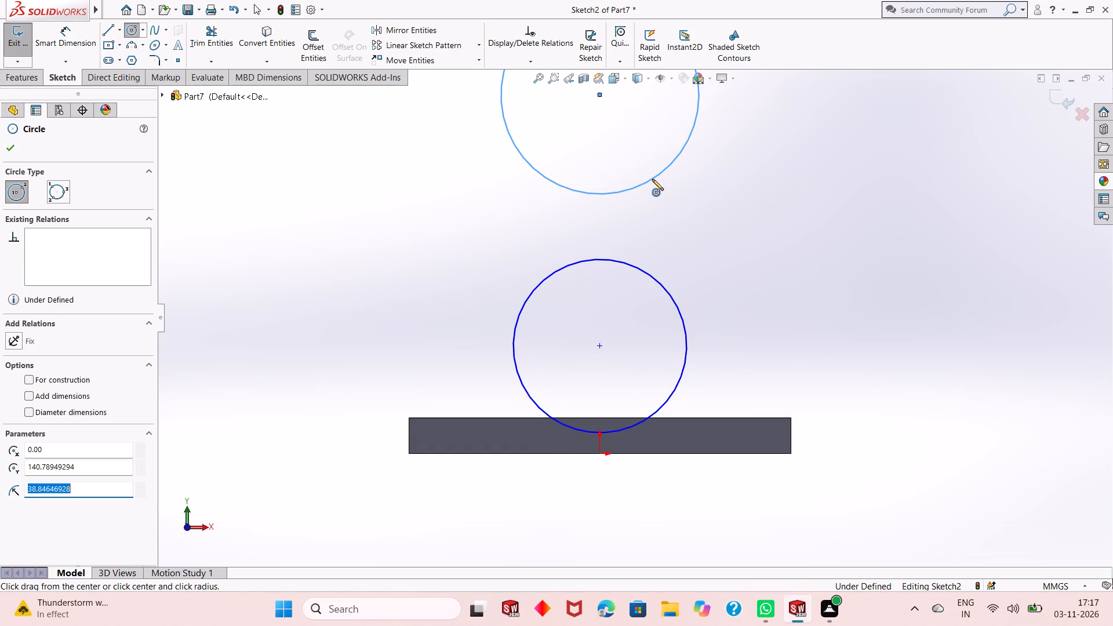
pyautogui.rightClick(807, 198)
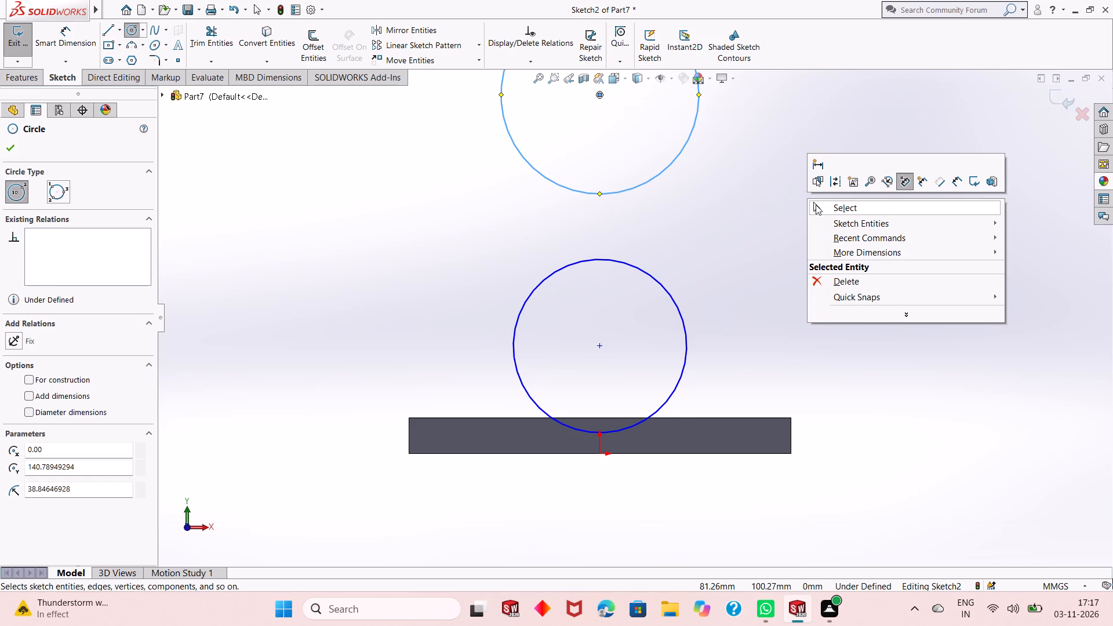
pyautogui.click(816, 205)
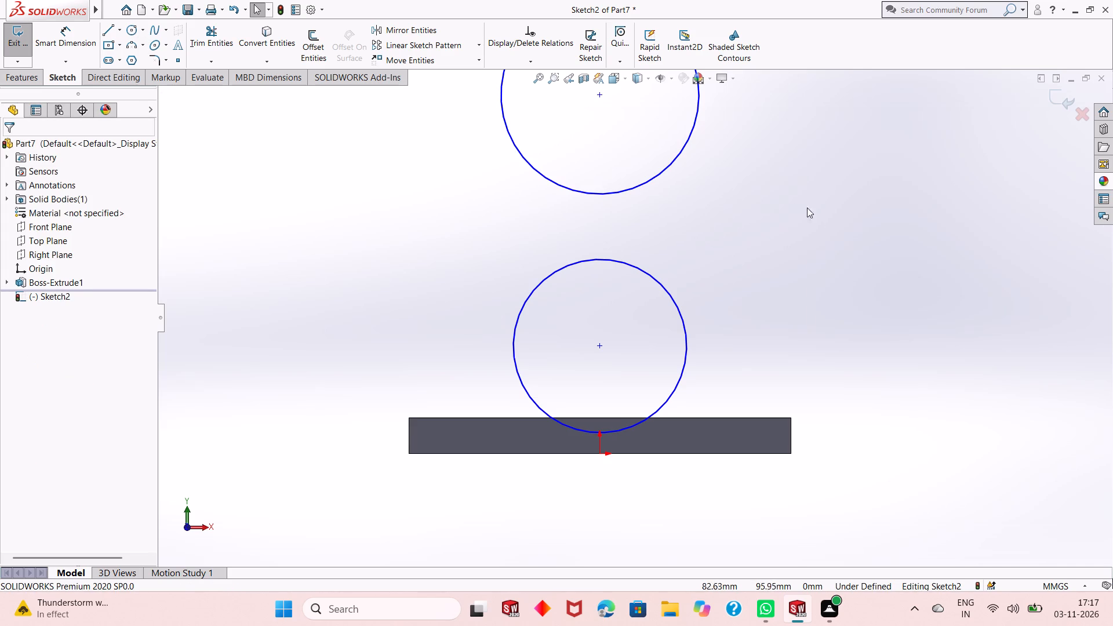
# Dimension the lower circle's diameter as 84 mm.
pyautogui.click(68, 46)
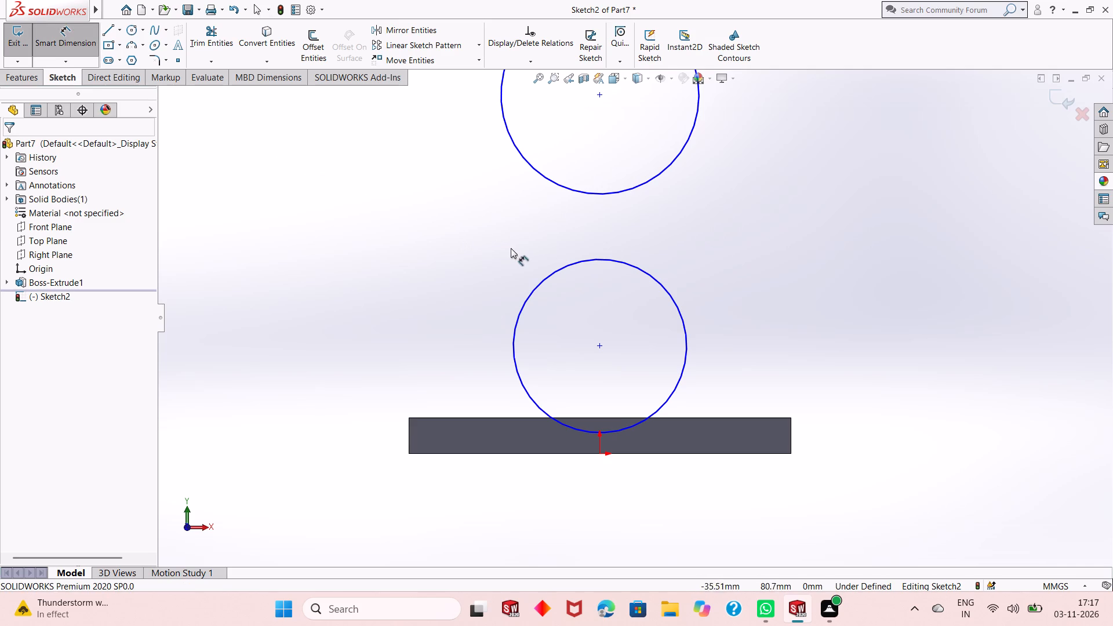
pyautogui.click(676, 391)
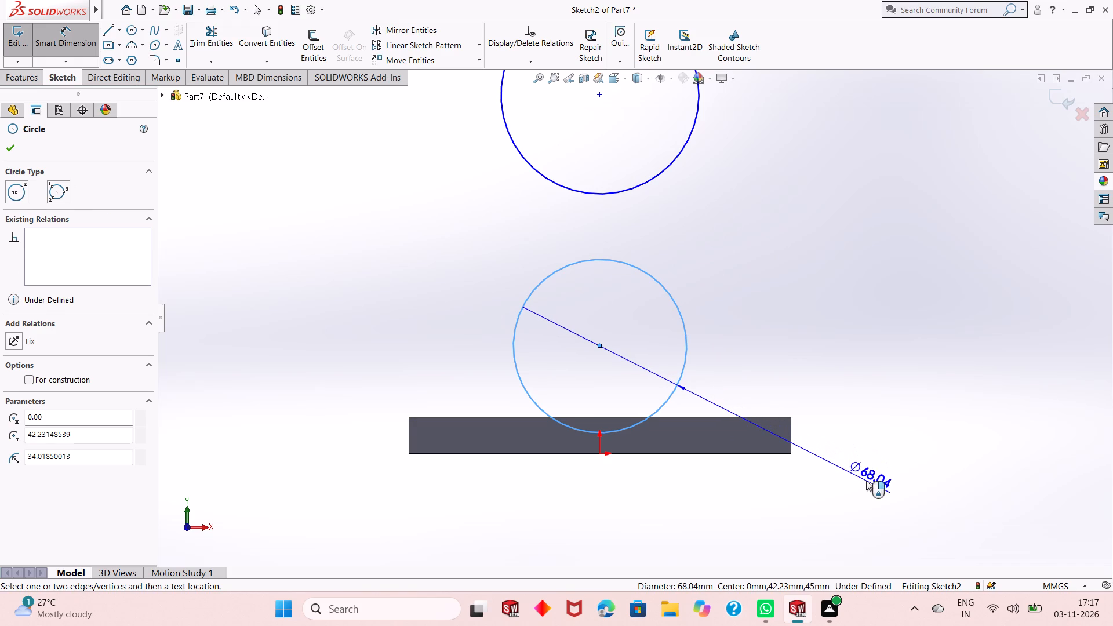
pyautogui.click(866, 481)
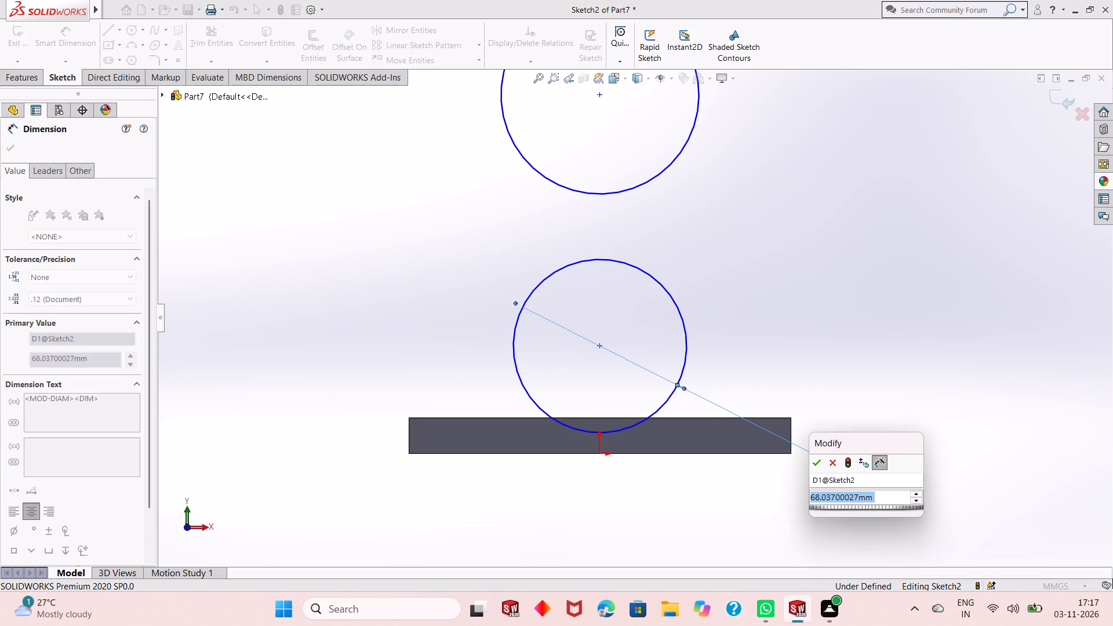
pyautogui.write('84')
pyautogui.press('Return')
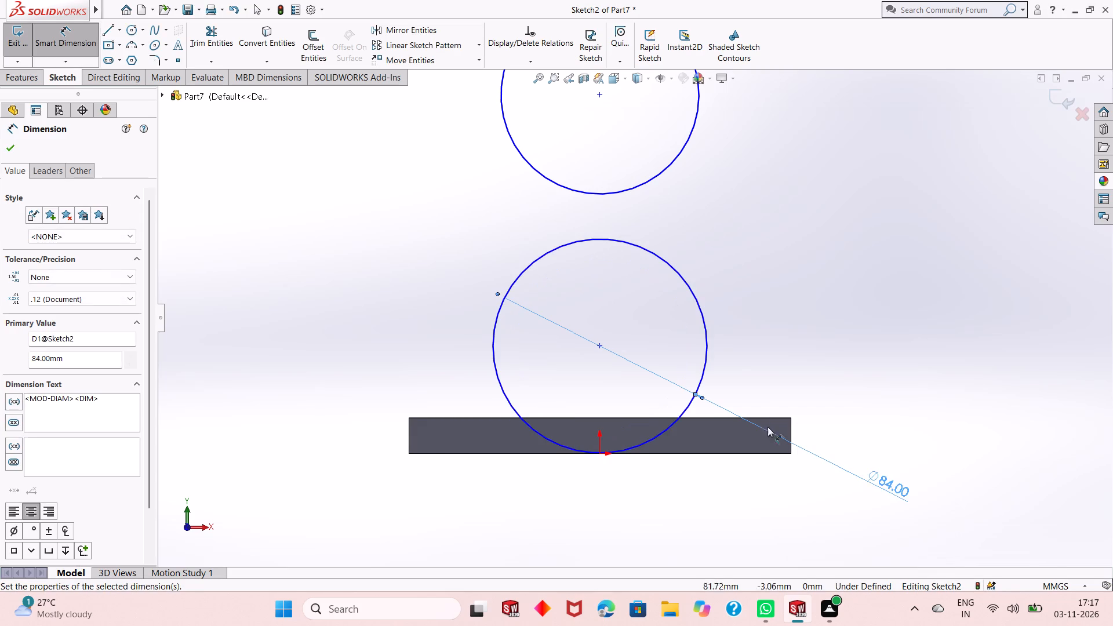
pyautogui.scroll(3, 610, 364)
pyautogui.scroll(-1, 602, 184)
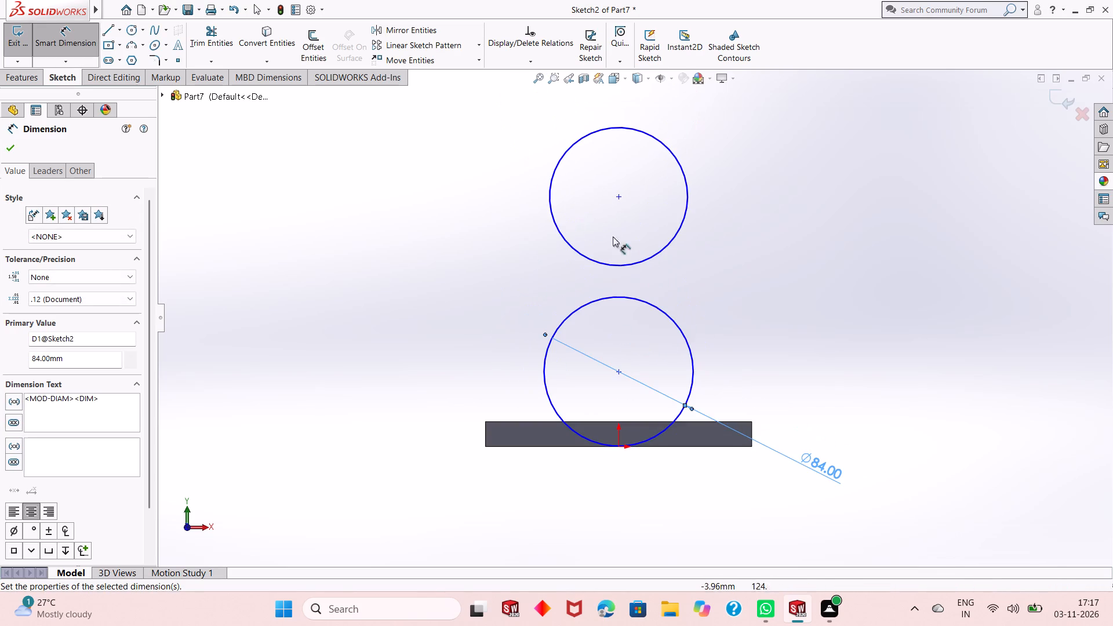
pyautogui.rightClick(758, 196)
pyautogui.click(783, 234)
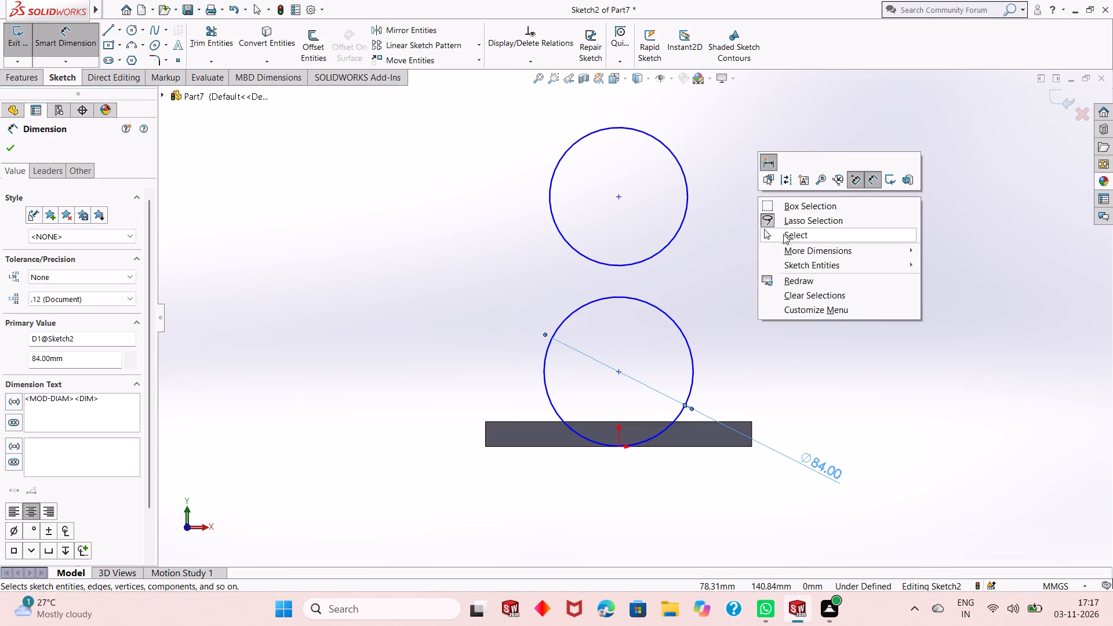
# Add an equal relation between the lower and upper circles.
pyautogui.click(667, 312)
pyautogui.keyDown('ctrl'); pyautogui.click(666, 249); pyautogui.keyUp('ctrl')
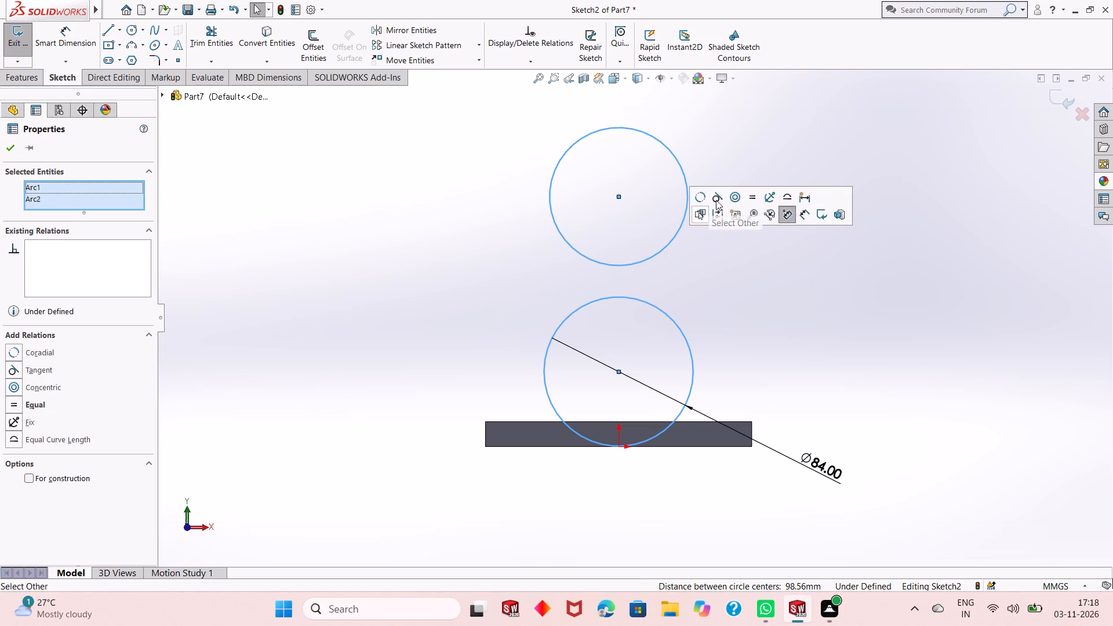
pyautogui.click(754, 195)
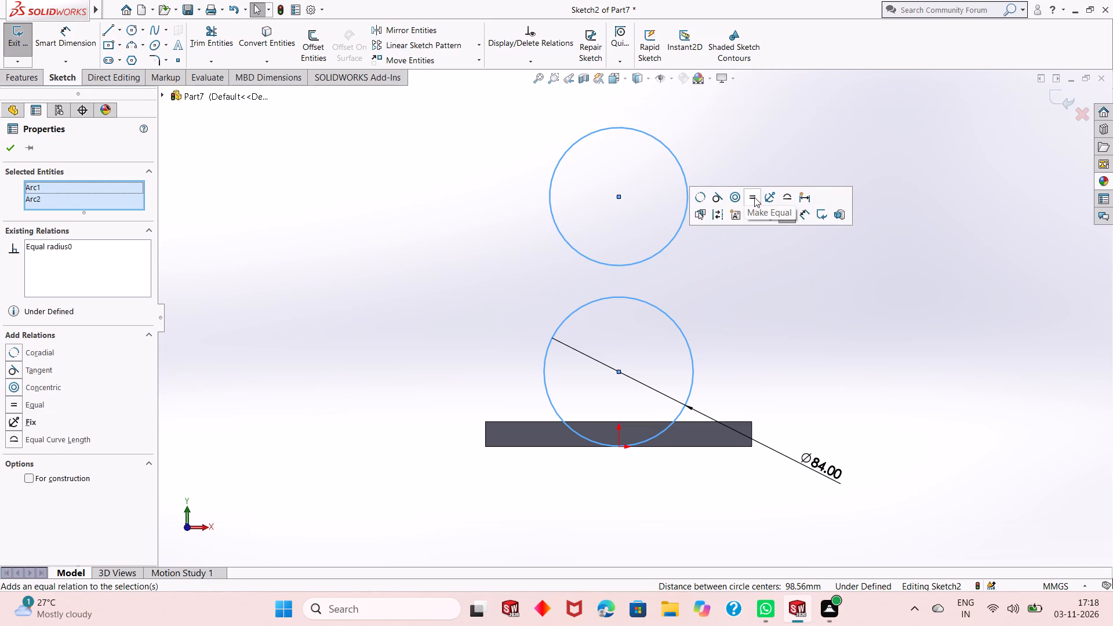
pyautogui.click(748, 292)
# Dimension the lower circle's centre 58 mm vertically above the origin.
pyautogui.scroll(1, 635, 365)
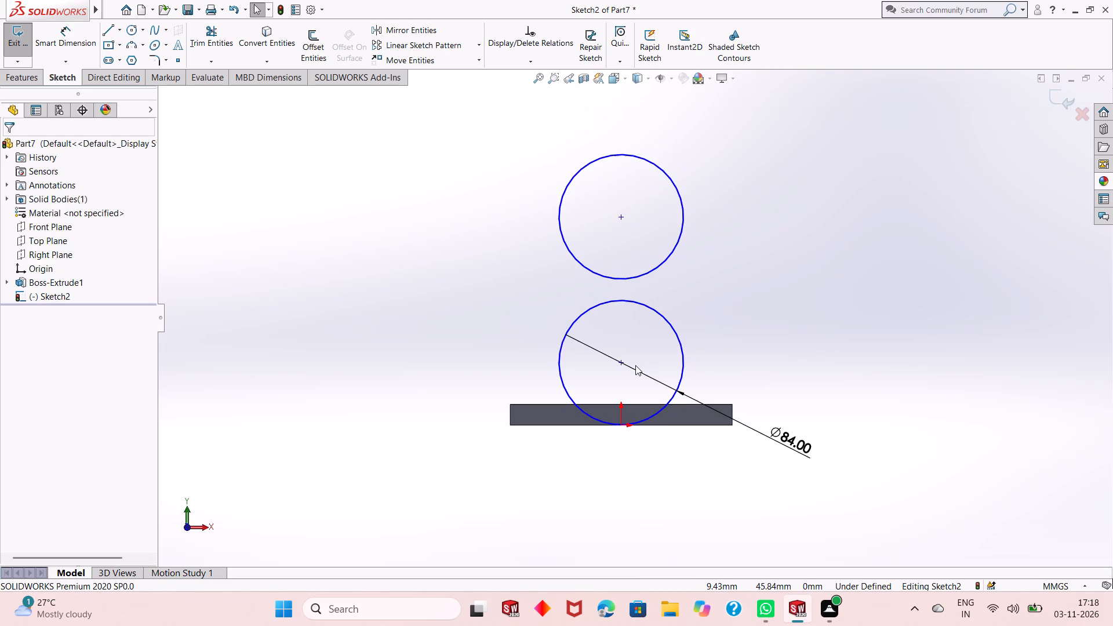
pyautogui.scroll(-2, 638, 275)
pyautogui.scroll(1, 616, 333)
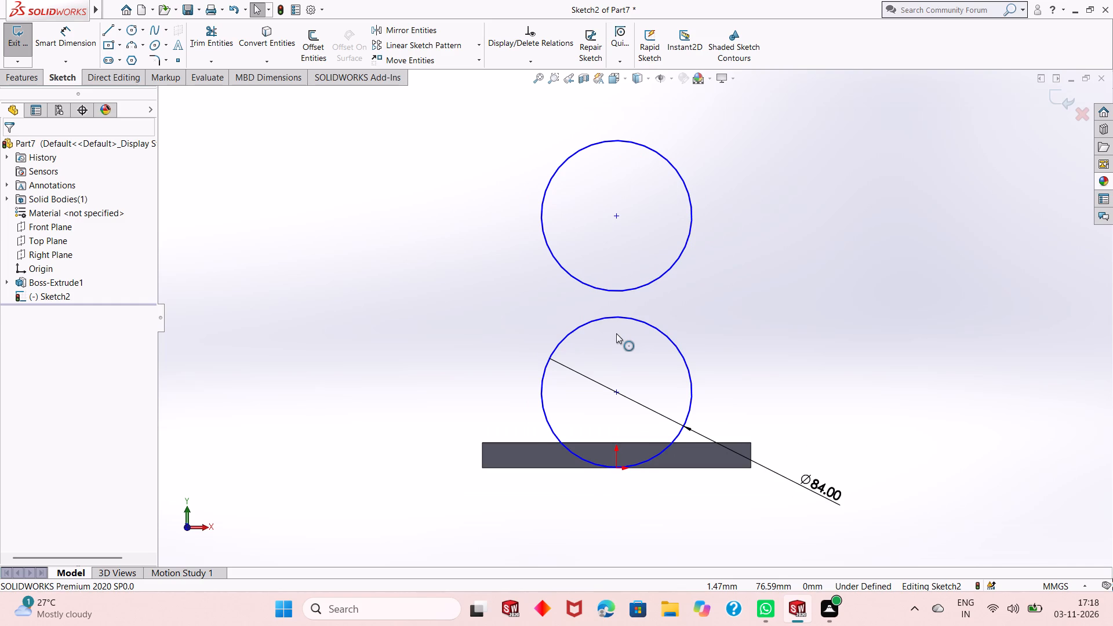
pyautogui.click(78, 36)
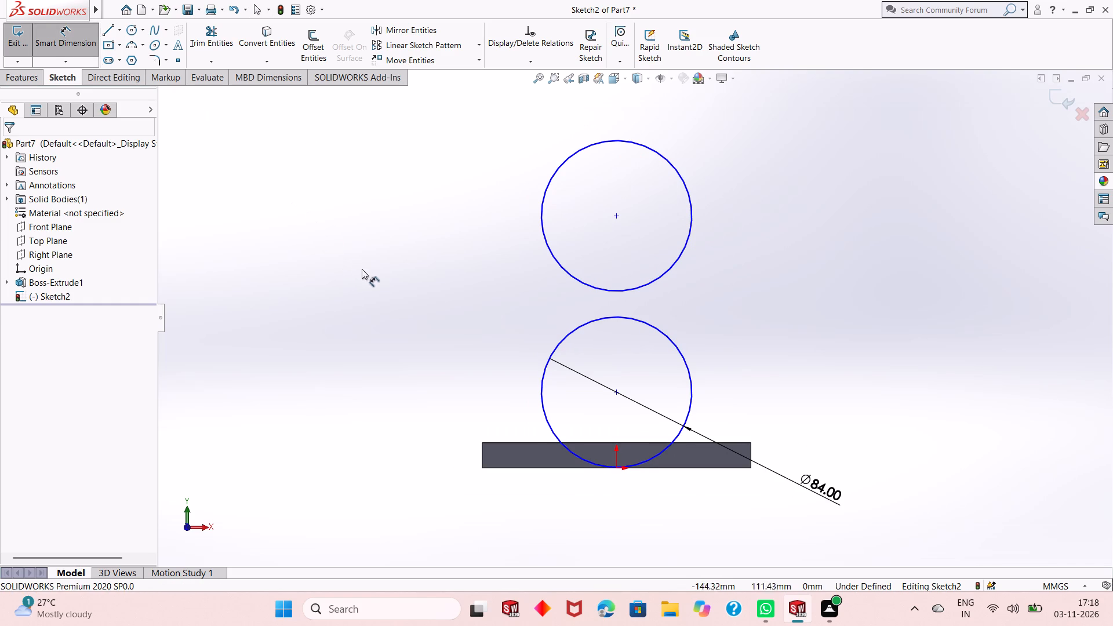
pyautogui.click(616, 469)
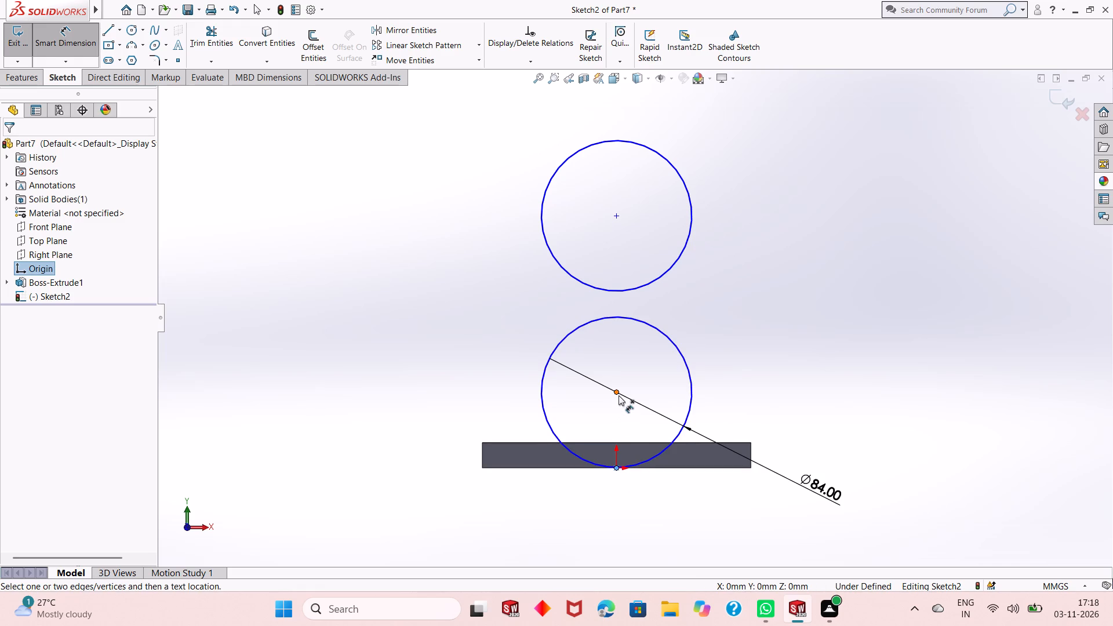
pyautogui.click(619, 395)
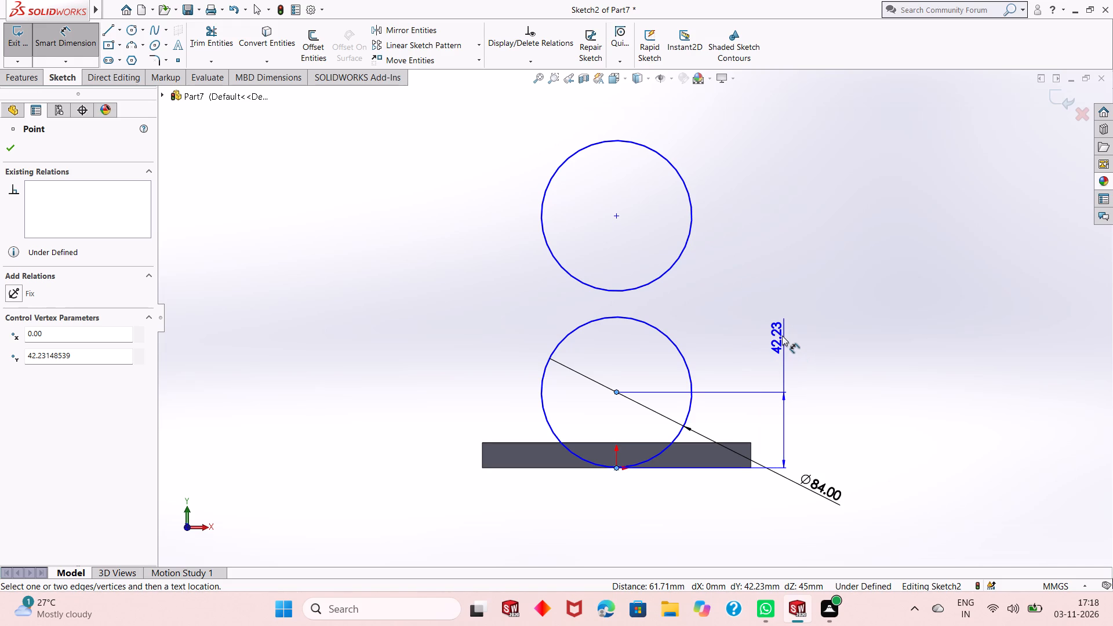
pyautogui.click(782, 336)
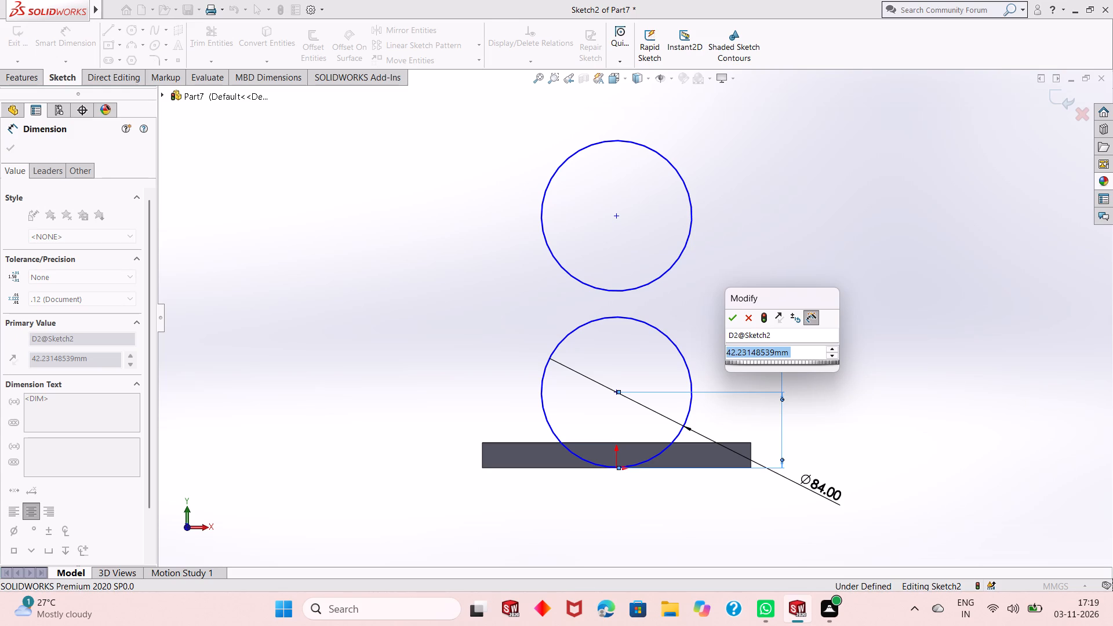
pyautogui.write('58')
pyautogui.press('Return')
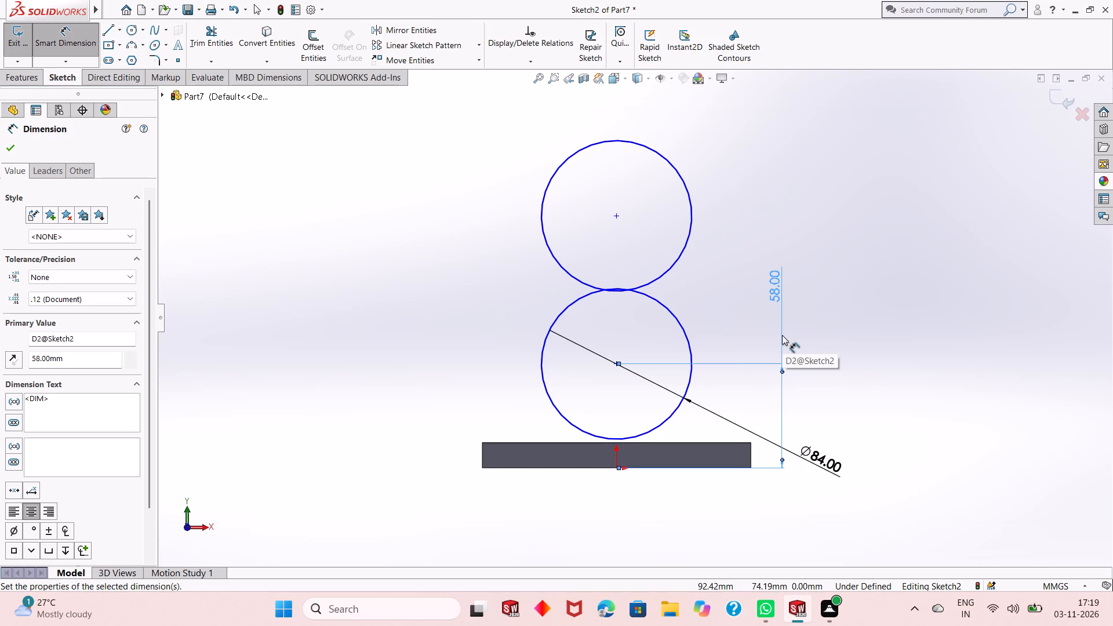
pyautogui.rightClick(794, 225)
pyautogui.click(817, 263)
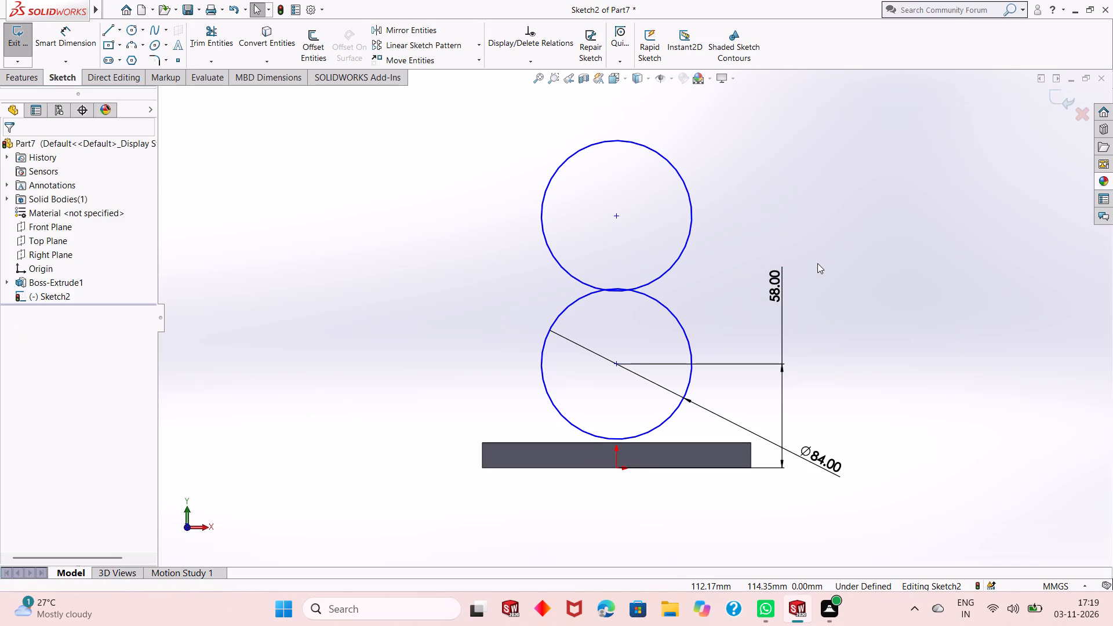
# Set the lower circle's diameter dimension to 112 mm.
pyautogui.doubleClick(822, 460)
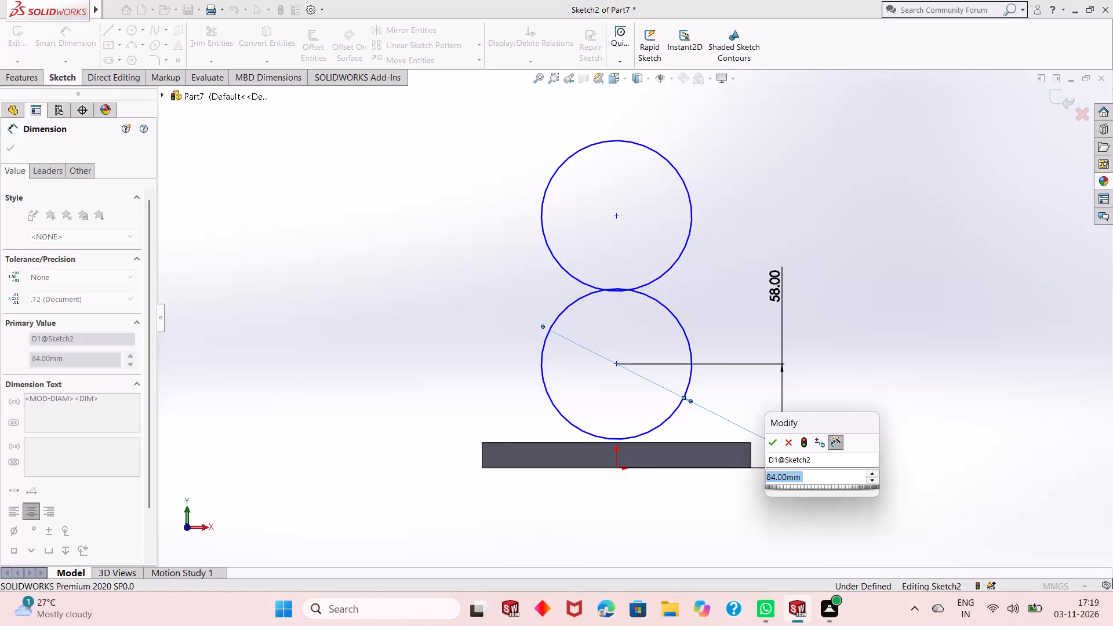
pyautogui.write('112')
pyautogui.press('Return')
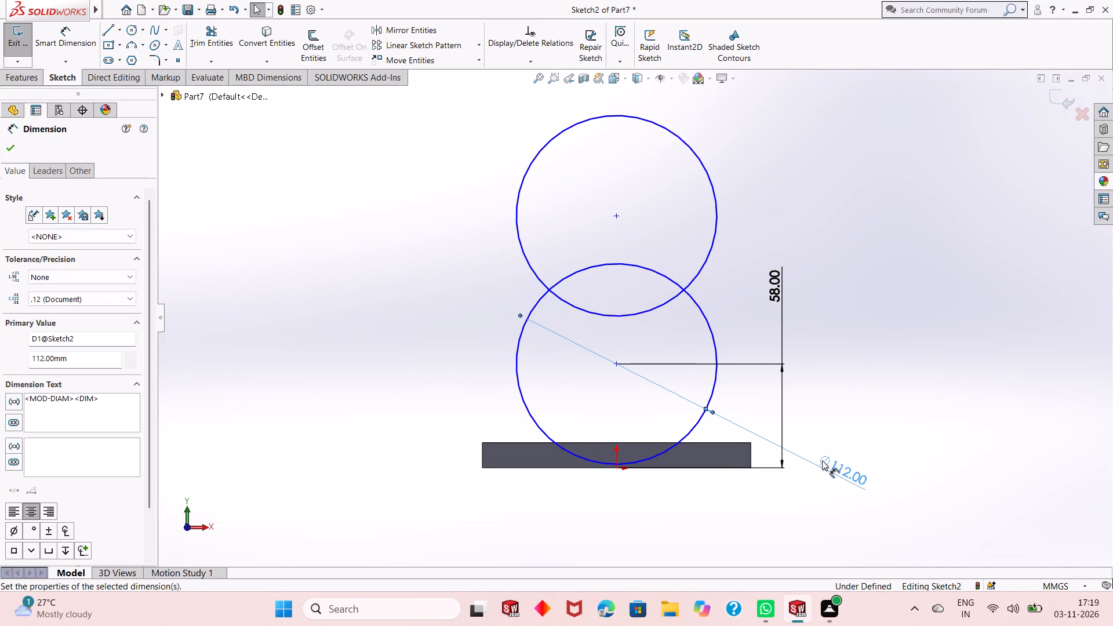
pyautogui.scroll(1, 643, 457)
pyautogui.scroll(-6, 602, 434)
pyautogui.scroll(6, 679, 435)
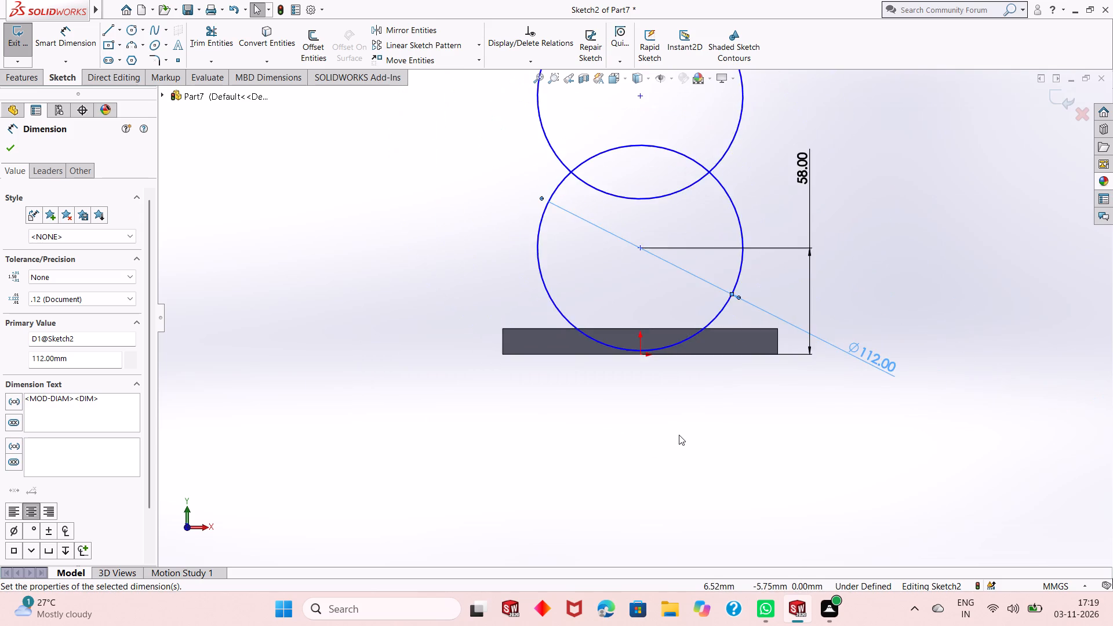
pyautogui.scroll(2, 653, 403)
pyautogui.scroll(-2, 645, 188)
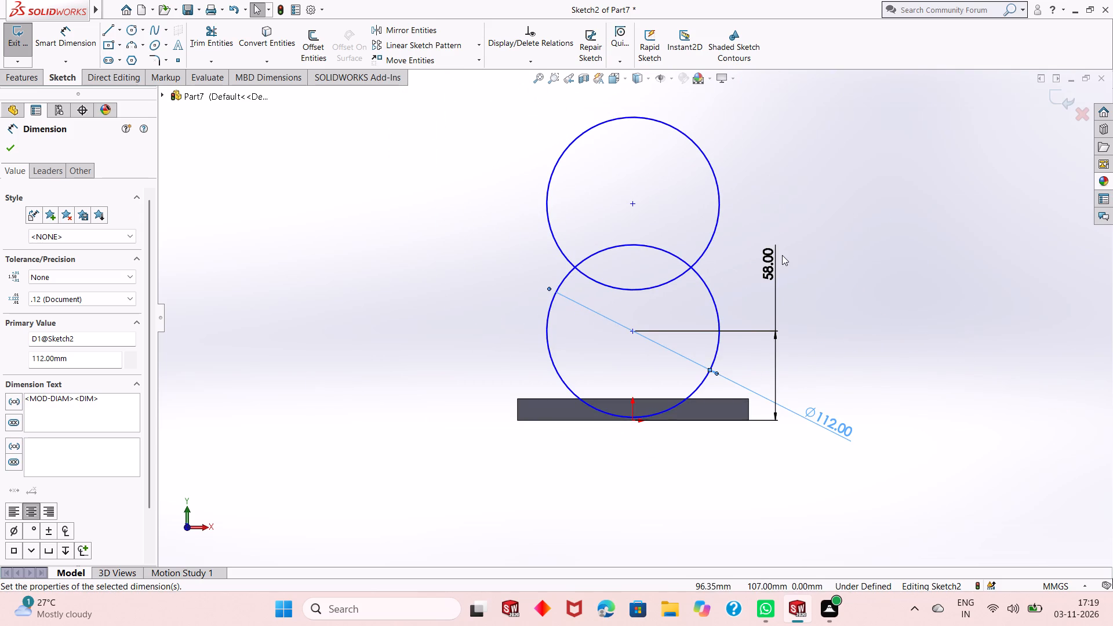
pyautogui.click(14, 153)
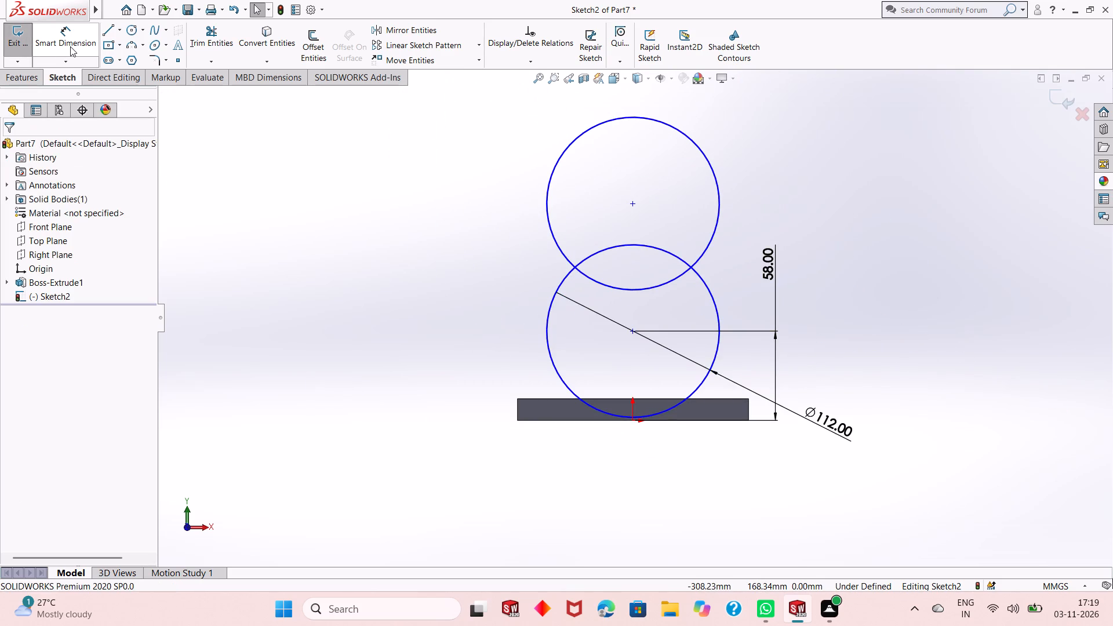
# Dimension the vertical distance between the two circle centres as 55 mm.
pyautogui.click(70, 46)
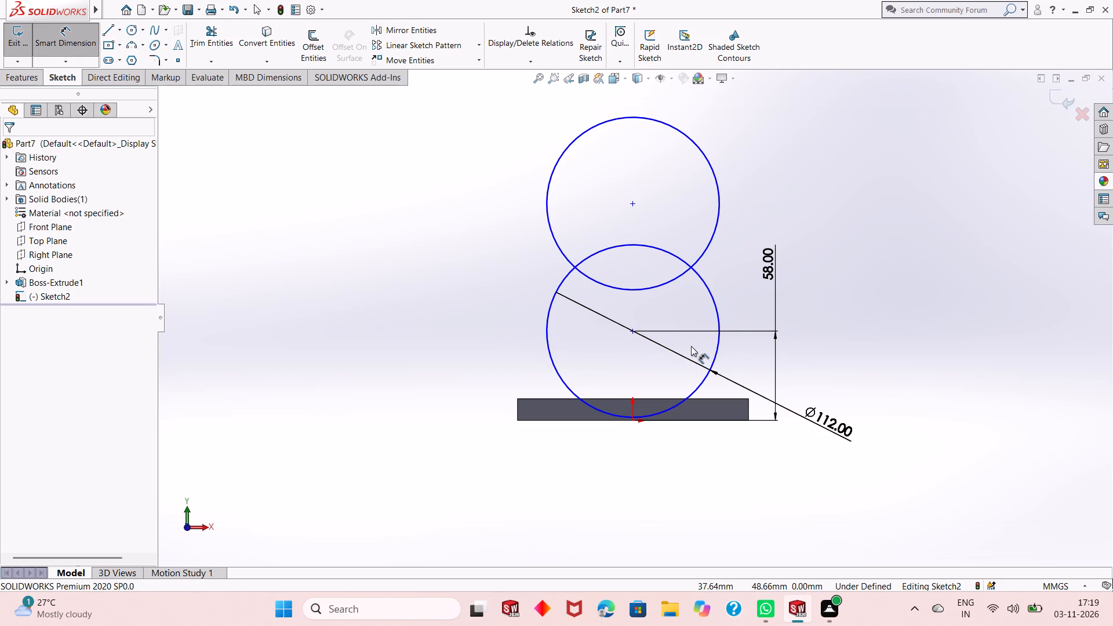
pyautogui.click(634, 327)
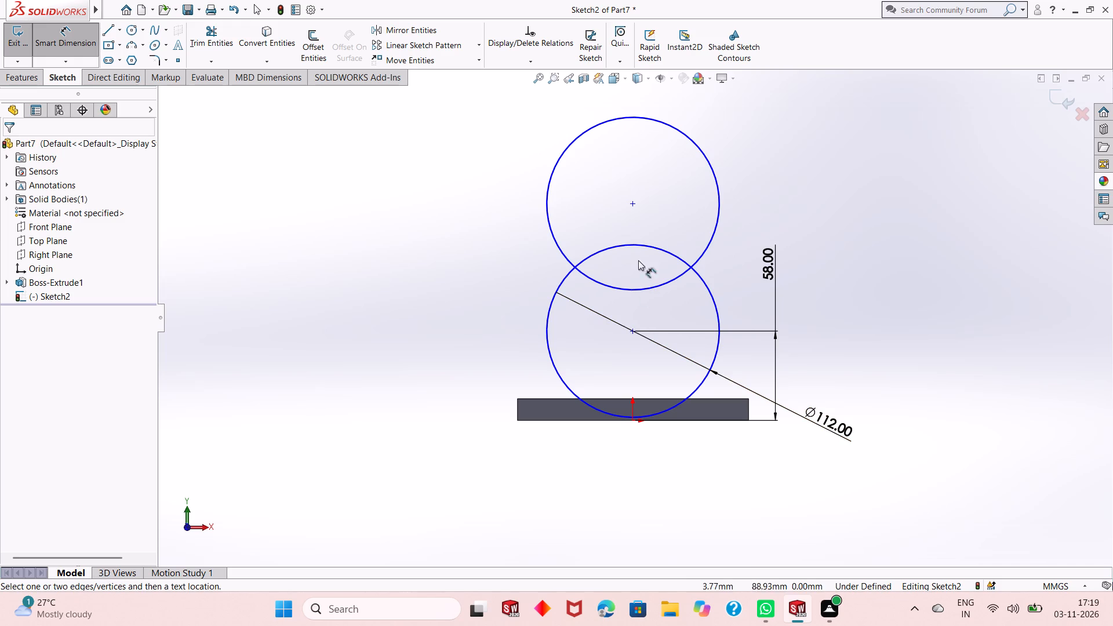
pyautogui.click(632, 203)
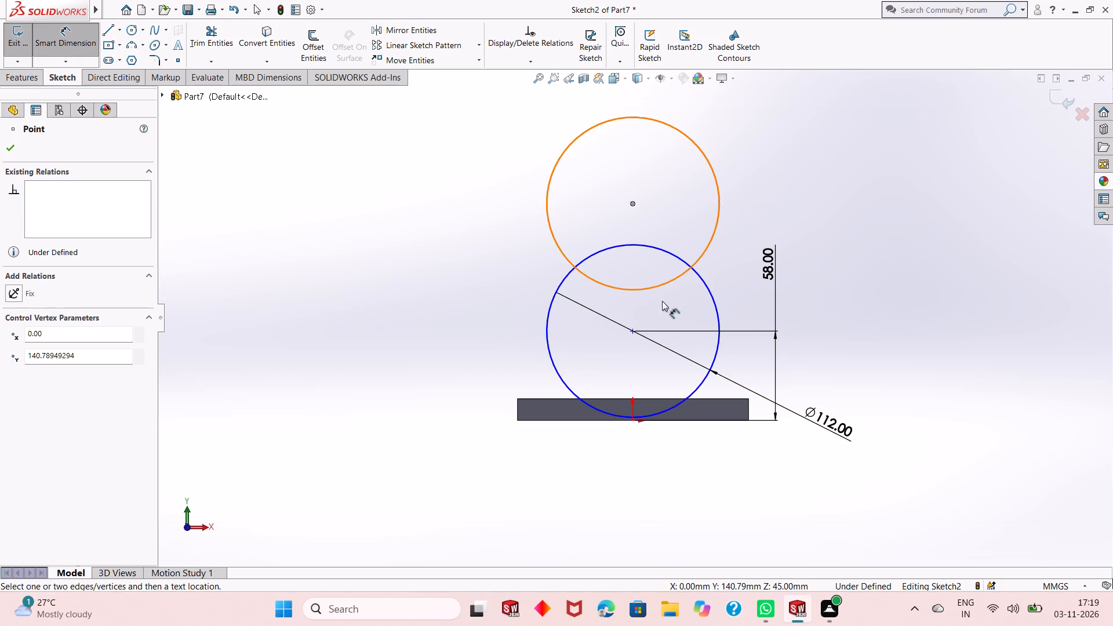
pyautogui.click(631, 333)
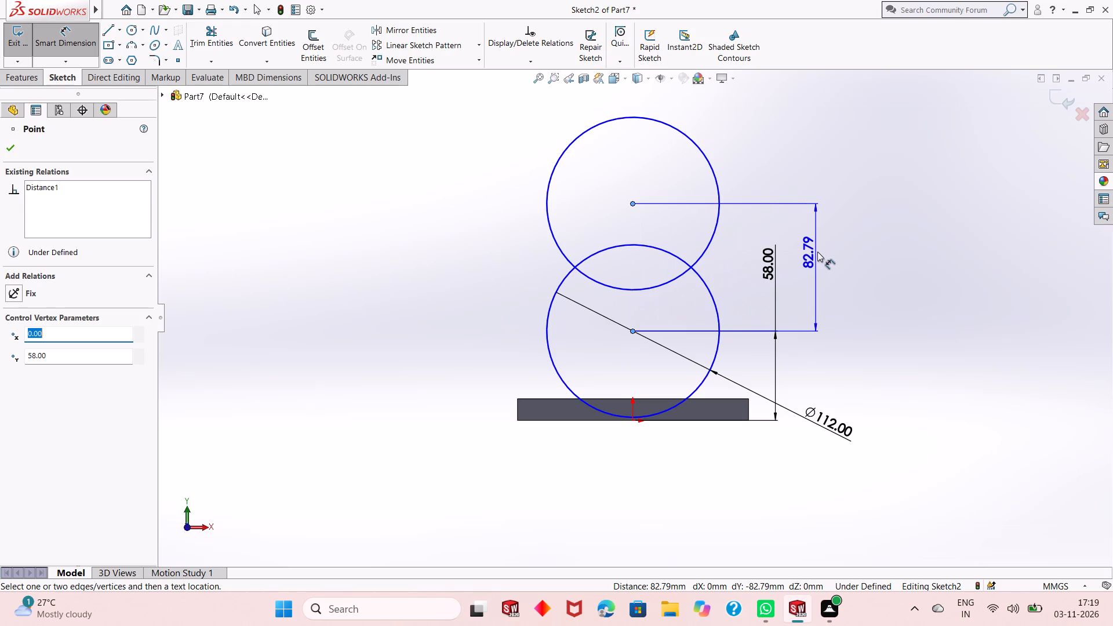
pyautogui.click(831, 242)
pyautogui.write('55')
pyautogui.press('Return')
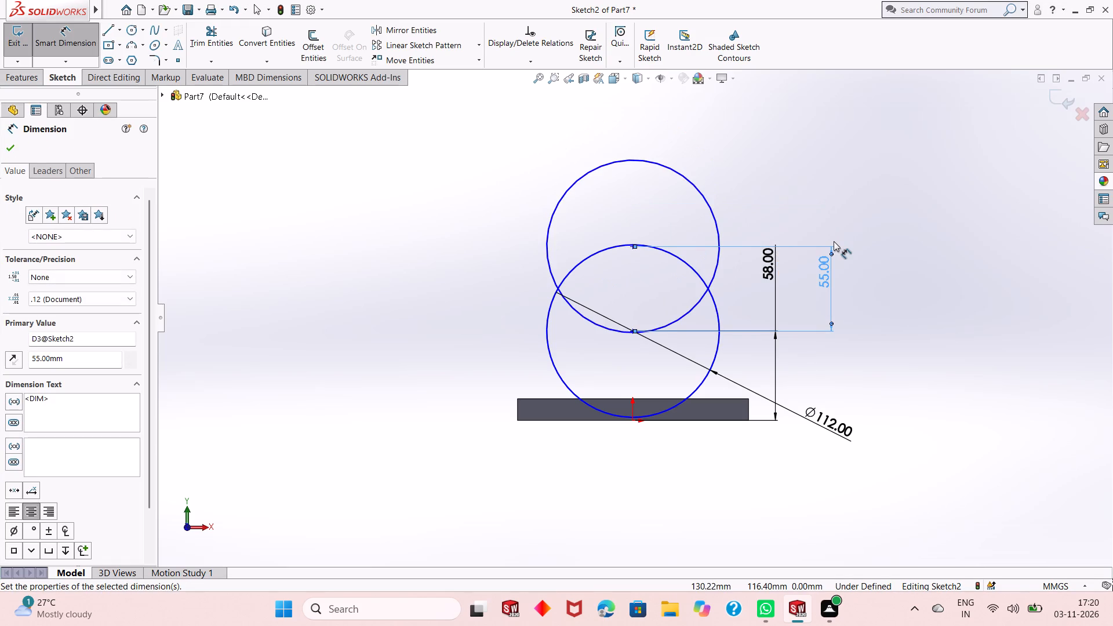
pyautogui.scroll(1, 663, 312)
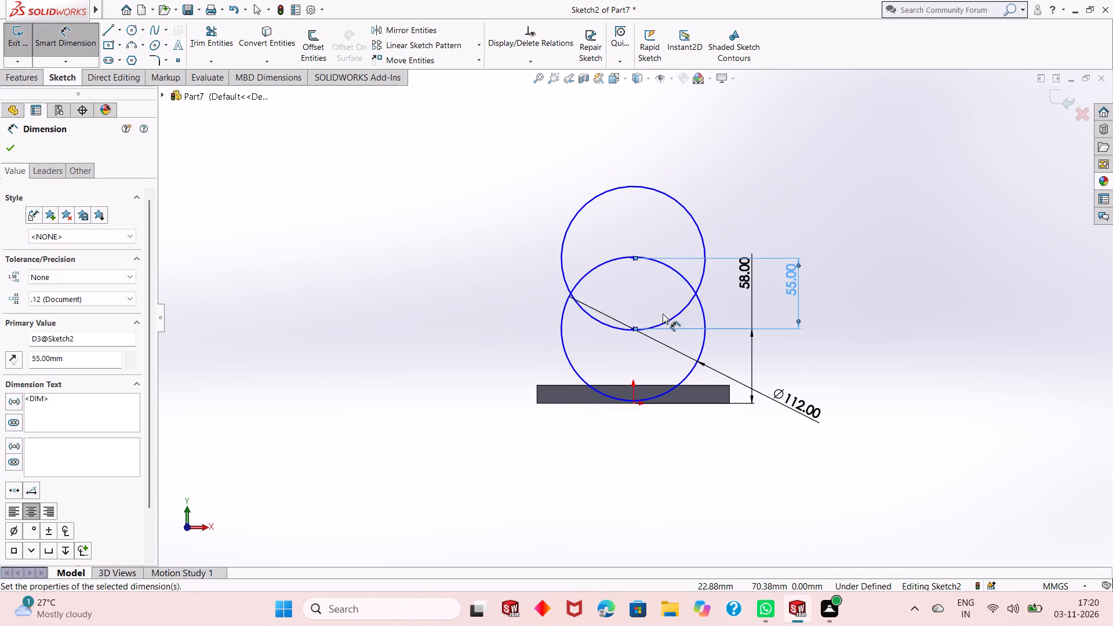
pyautogui.scroll(-1, 665, 294)
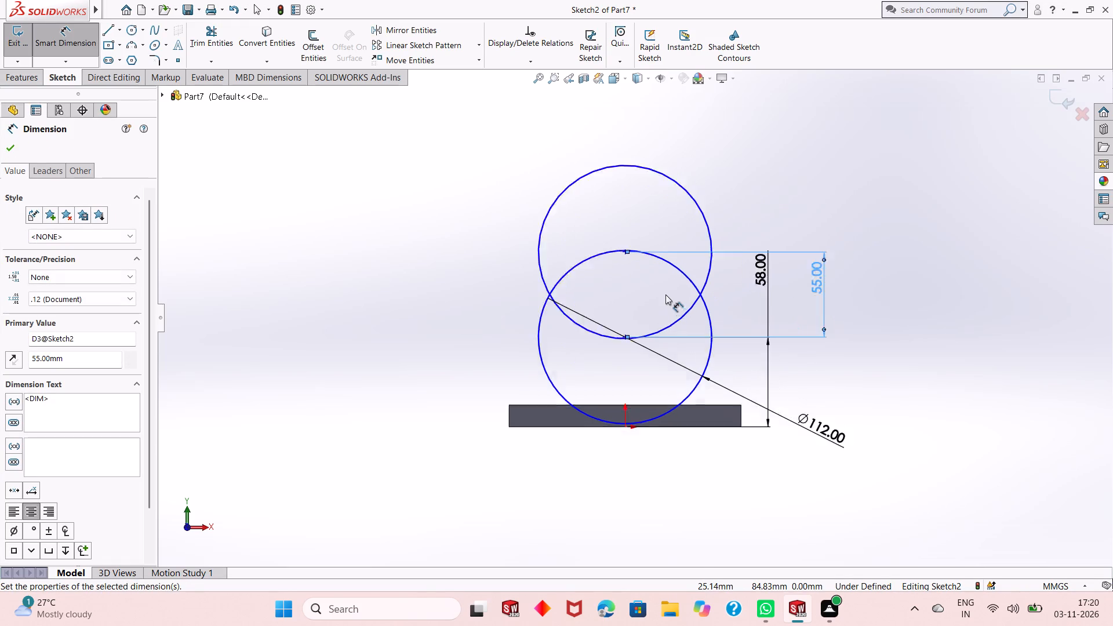
# Reposition the 58 mm height dimension lower, clear of the 55 mm centre distance dimension, and finish dimensioning.
pyautogui.scroll(-1, 665, 294)
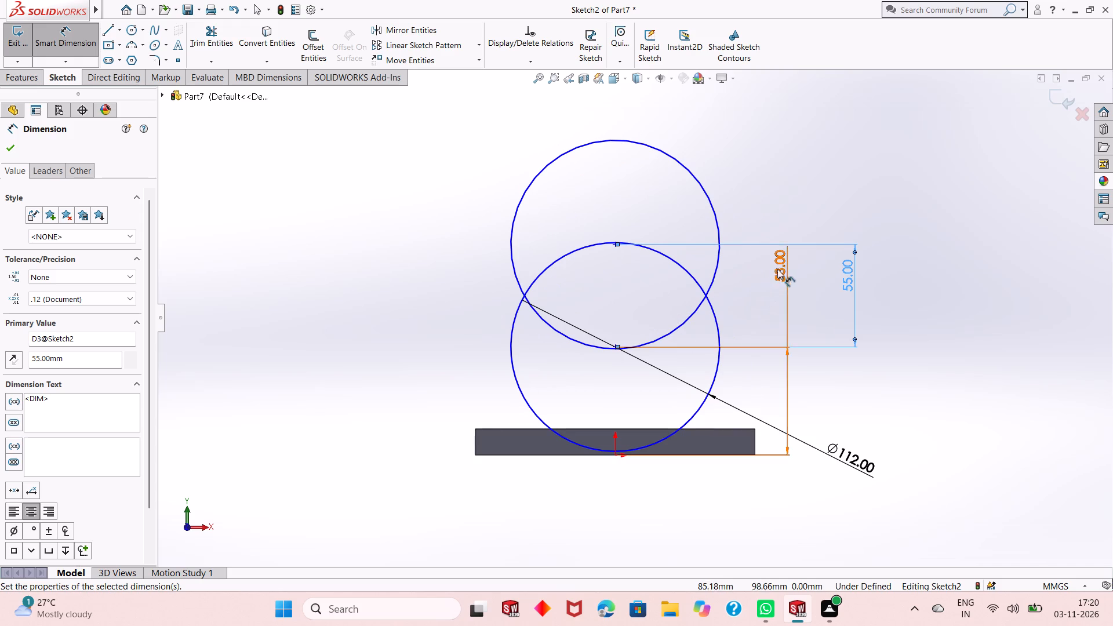
pyautogui.moveTo(780, 267); pyautogui.dragTo(814, 388)
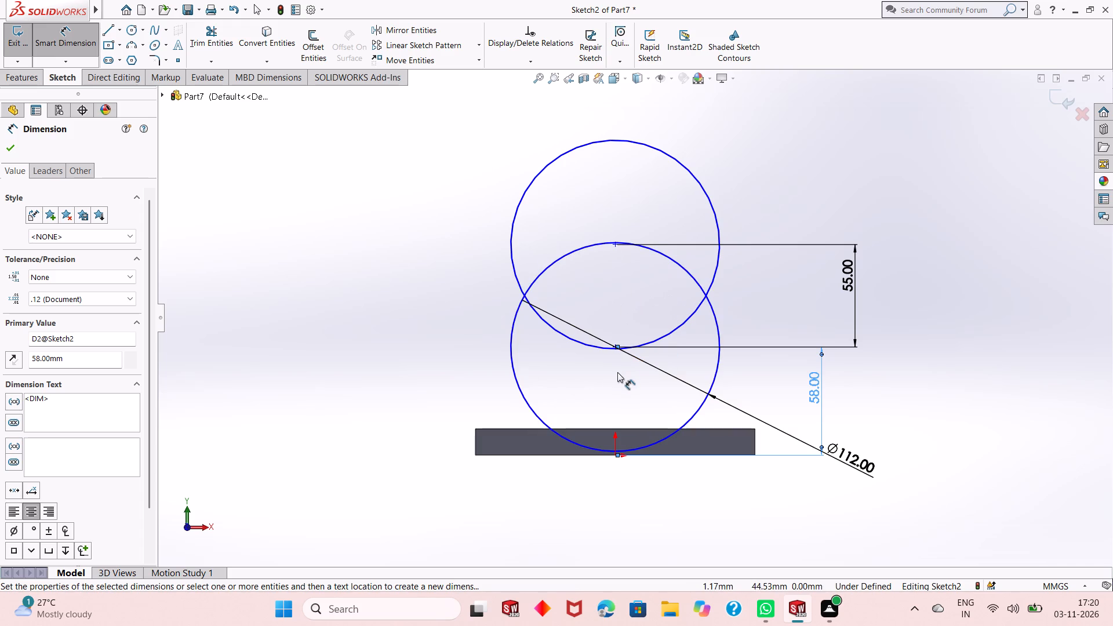
pyautogui.scroll(1, 609, 384)
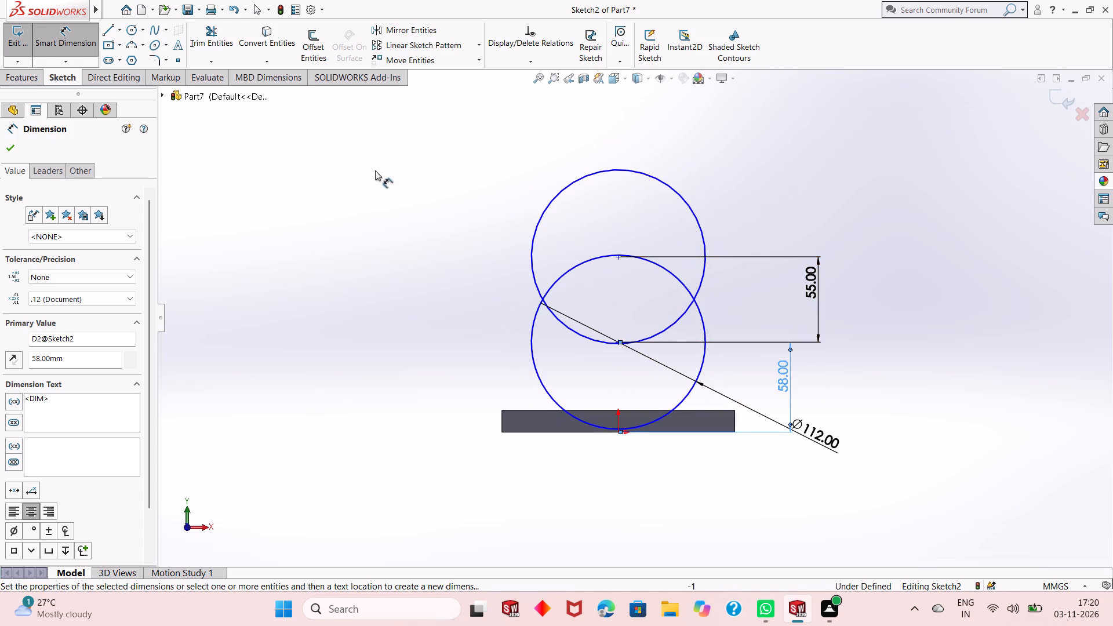
pyautogui.click(11, 154)
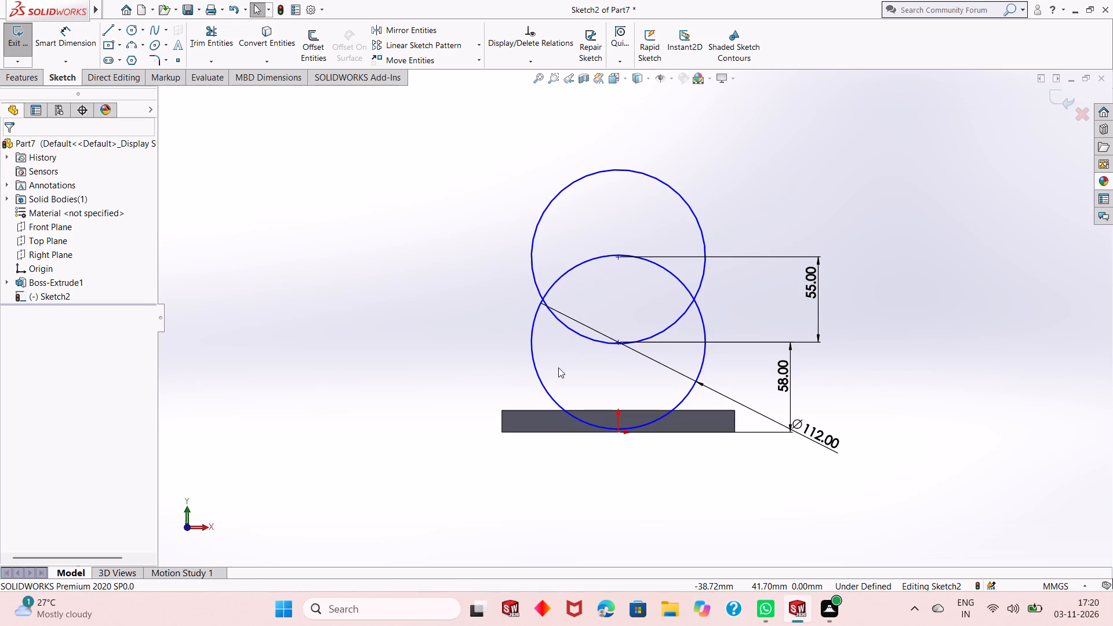
# Add a vertical relation aligning both circle centres with the origin.
pyautogui.click(618, 259)
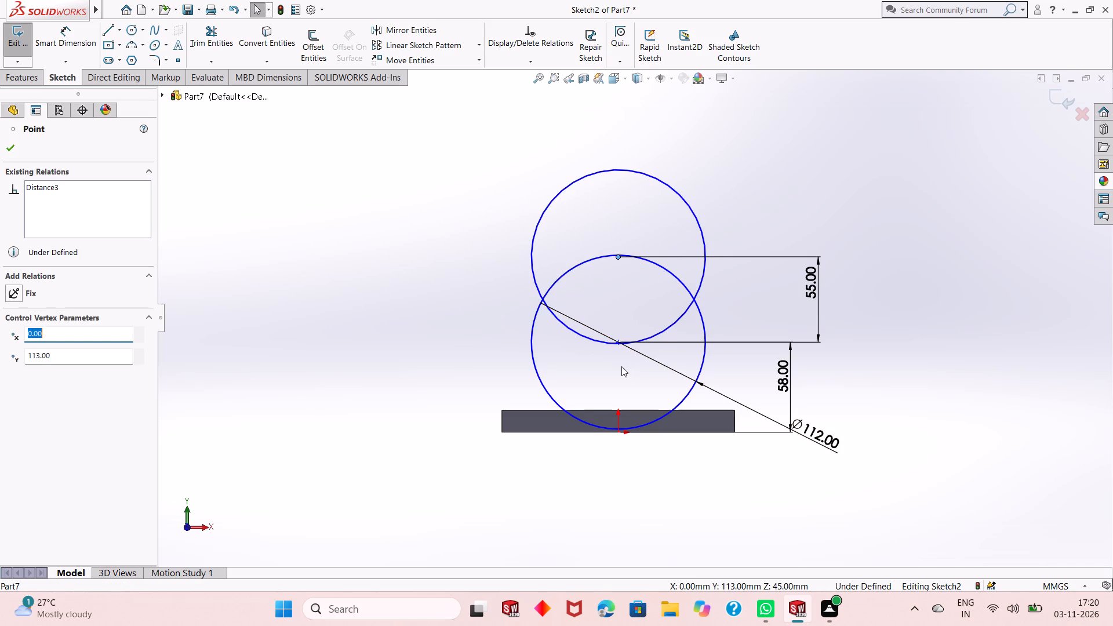
pyautogui.keyDown('ctrl'); pyautogui.click(621, 344); pyautogui.keyUp('ctrl')
pyautogui.keyDown('ctrl'); pyautogui.click(617, 432); pyautogui.keyUp('ctrl')
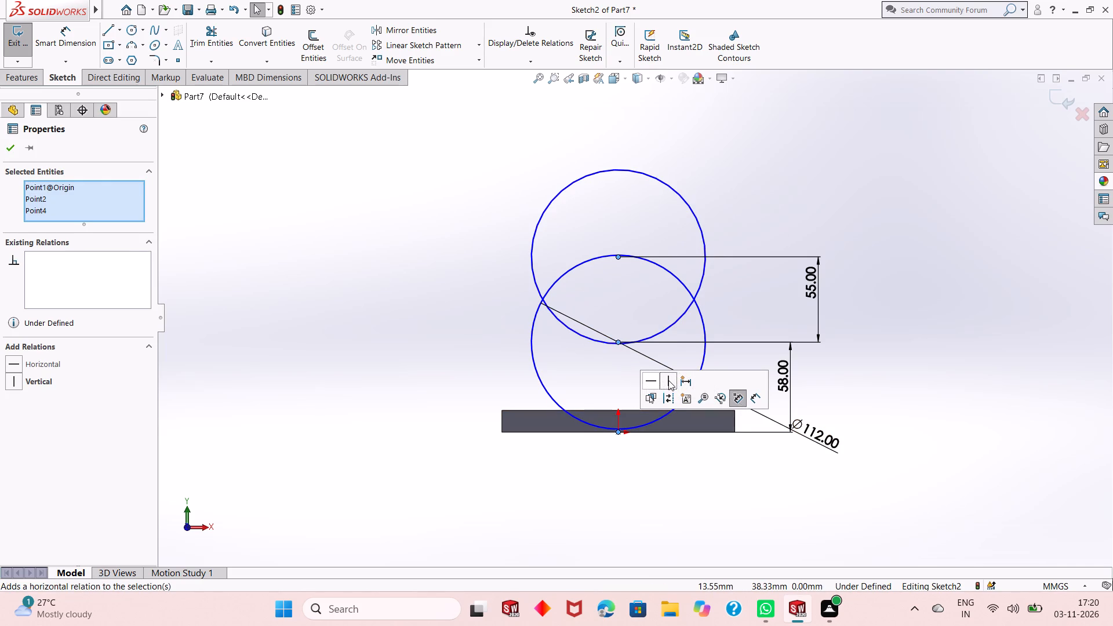
pyautogui.click(668, 380)
pyautogui.click(11, 153)
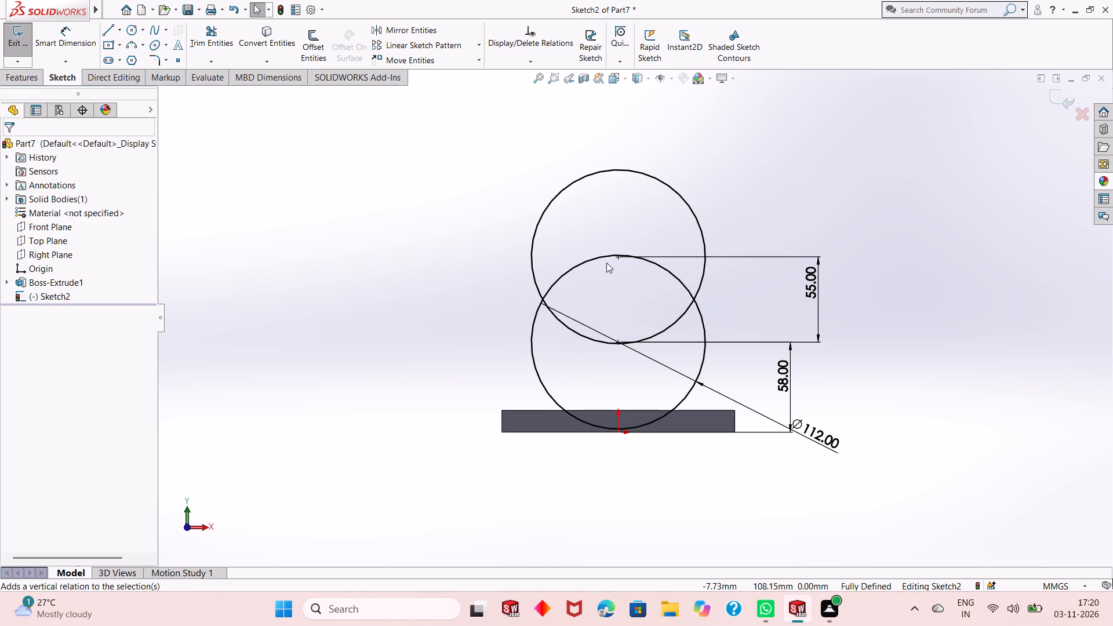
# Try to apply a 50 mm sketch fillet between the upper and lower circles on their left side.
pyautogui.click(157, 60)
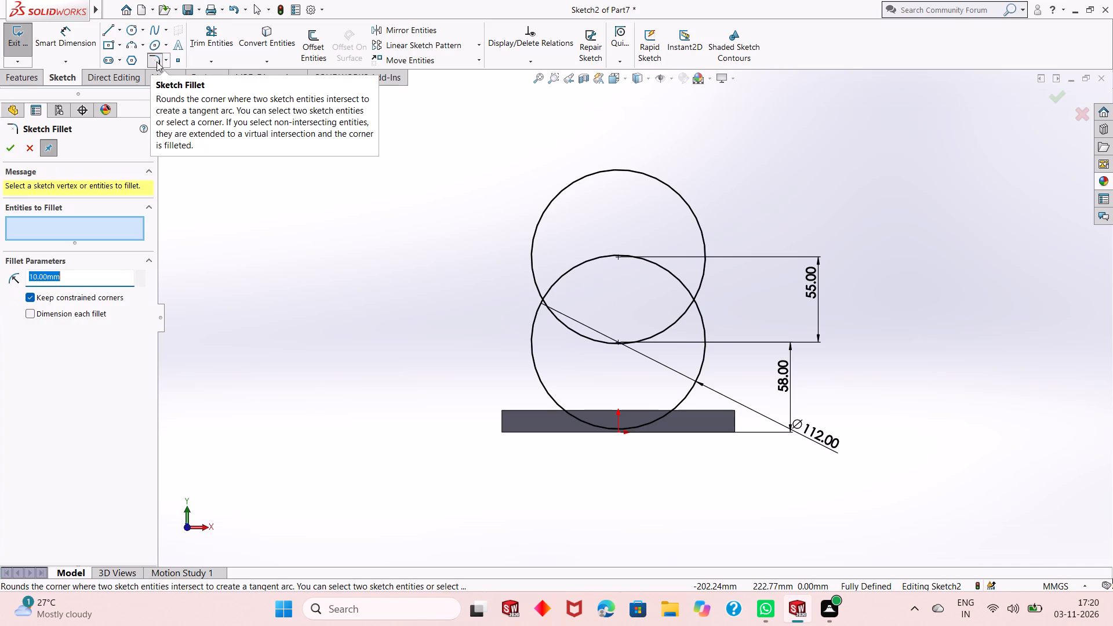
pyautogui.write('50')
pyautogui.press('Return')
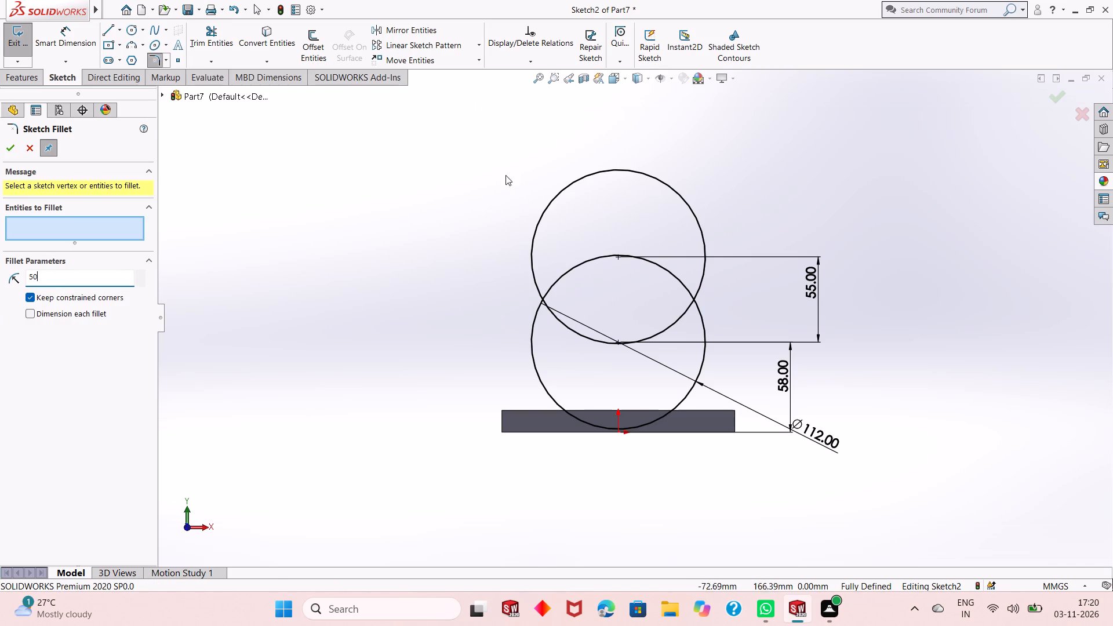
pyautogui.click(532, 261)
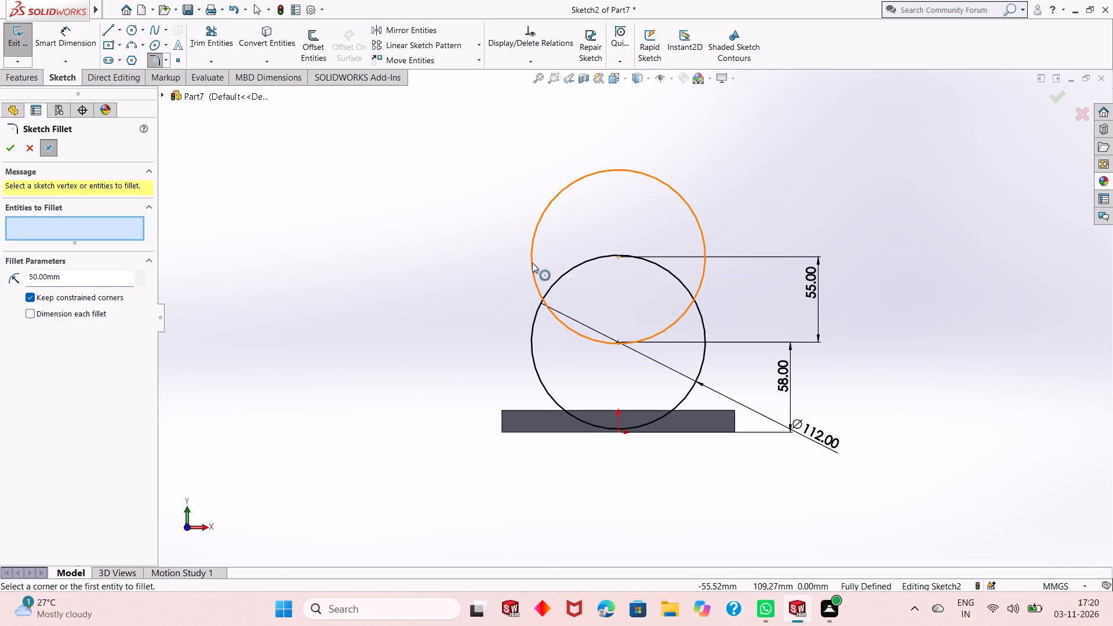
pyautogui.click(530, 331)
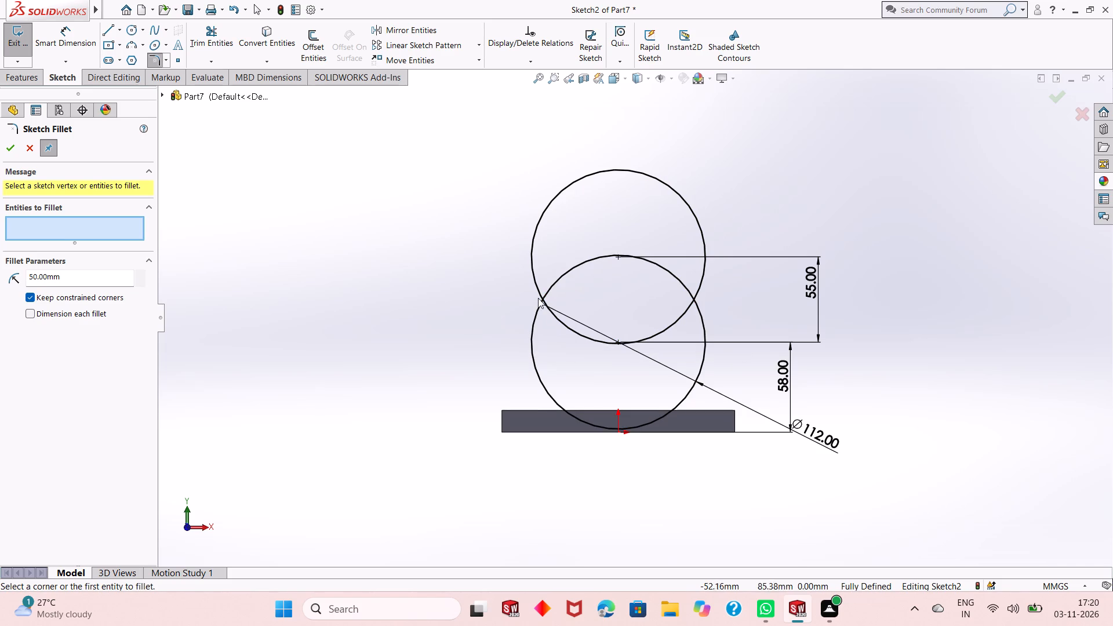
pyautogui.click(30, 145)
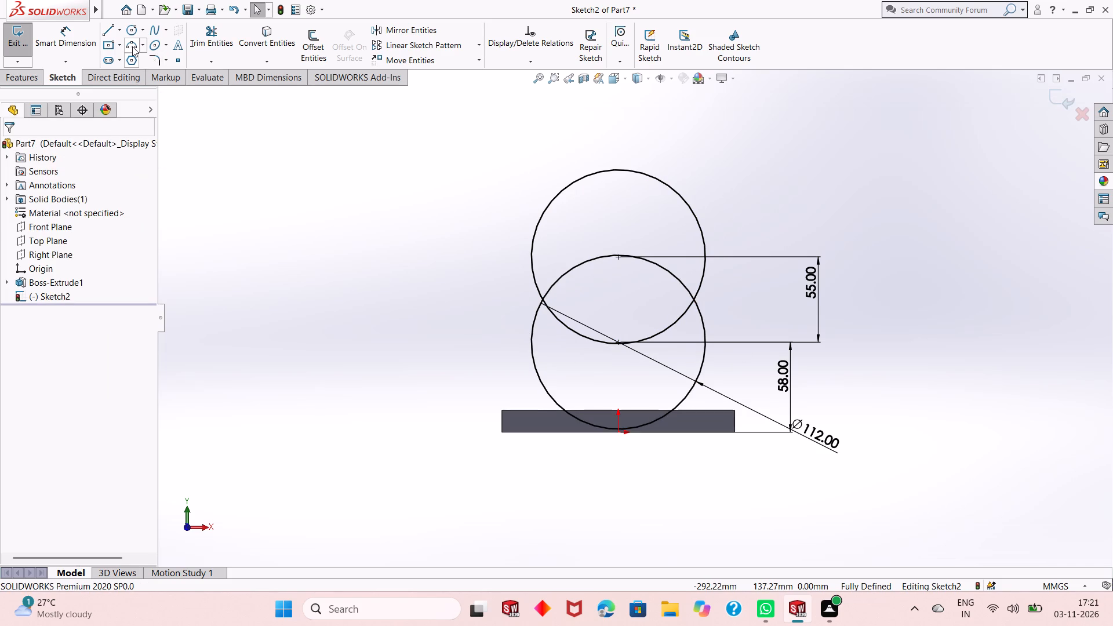
# Draw a three-point arc of radius 50 mm joining the upper and lower circles across their left notch.
pyautogui.click(132, 46)
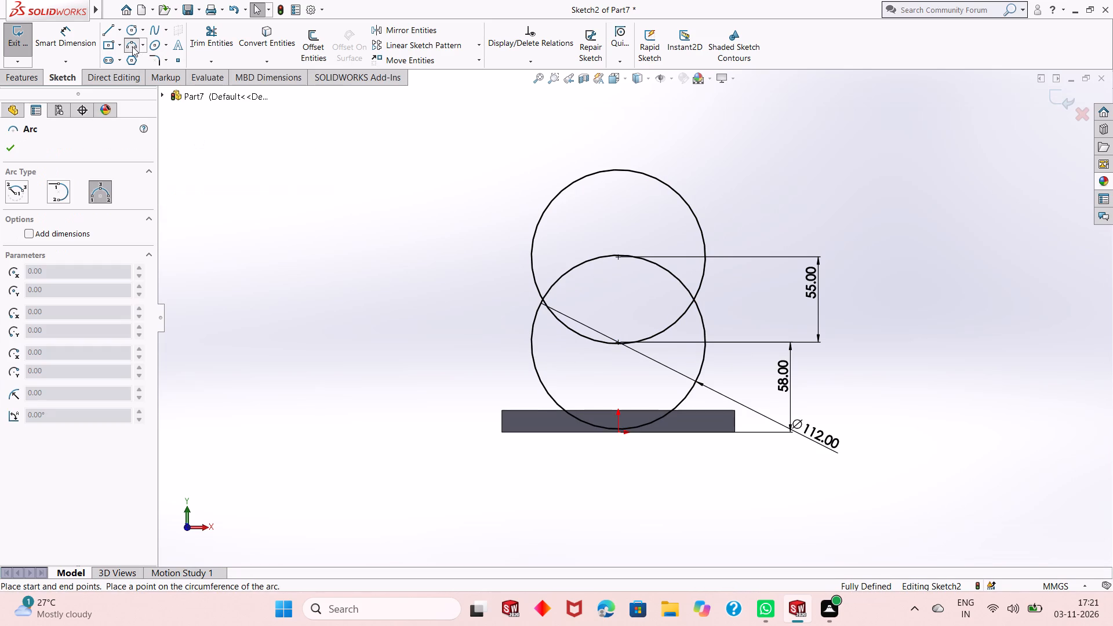
pyautogui.scroll(-1, 541, 297)
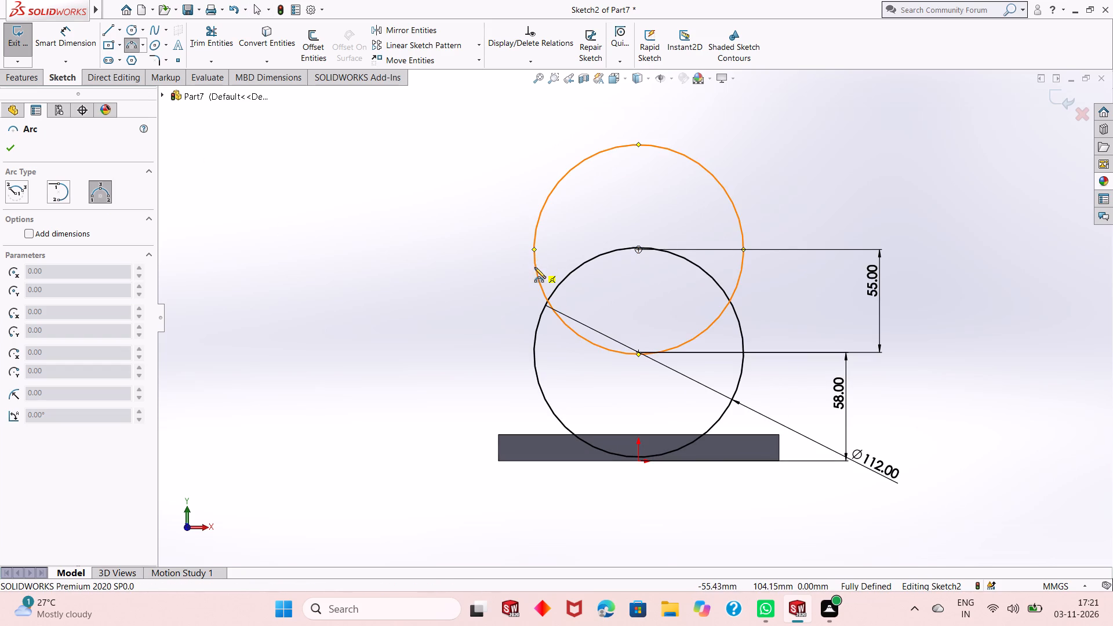
pyautogui.click(534, 267)
pyautogui.click(533, 339)
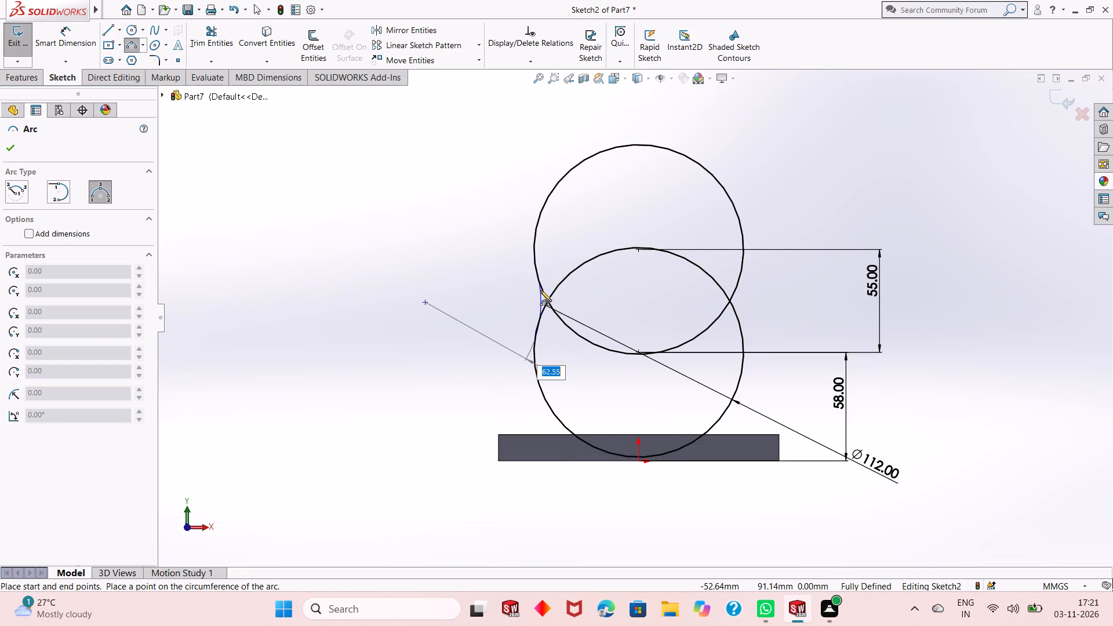
pyautogui.write('50')
pyautogui.press('Return')
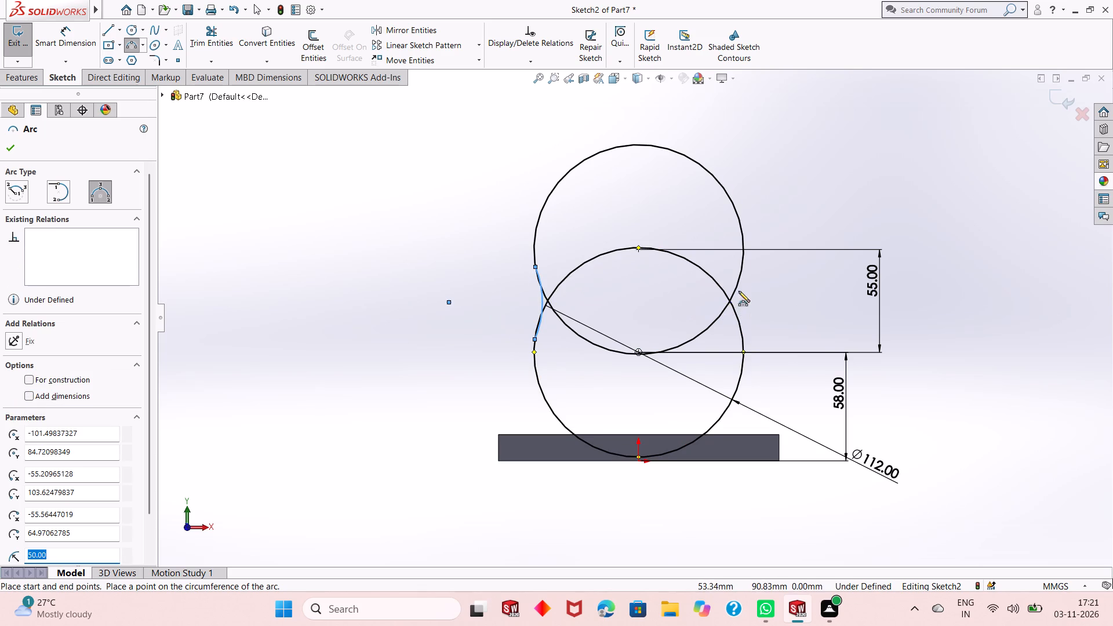
# Draw a matching three-point arc of radius 50 mm joining the two circles across their right notch.
pyautogui.click(741, 261)
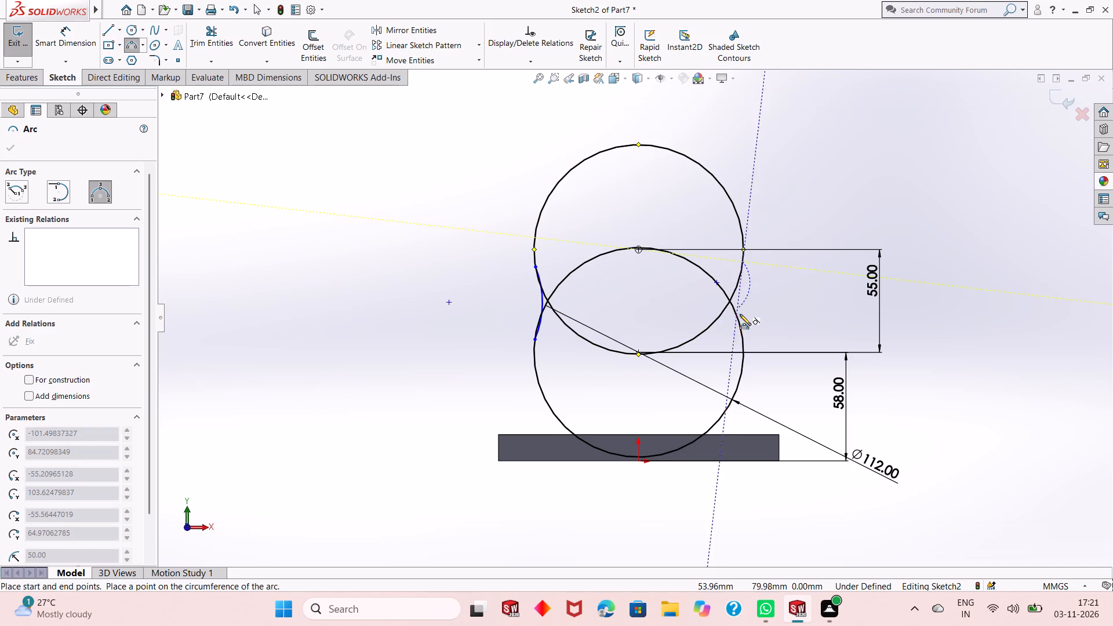
pyautogui.click(744, 345)
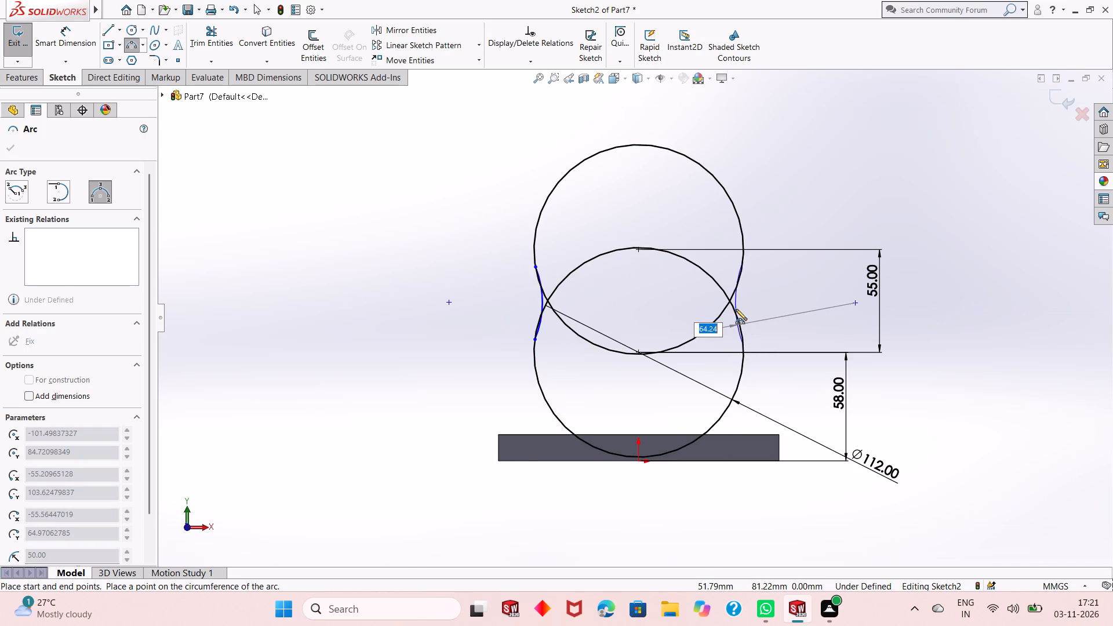
pyautogui.press('5')
pyautogui.press('0')
pyautogui.press('Return')
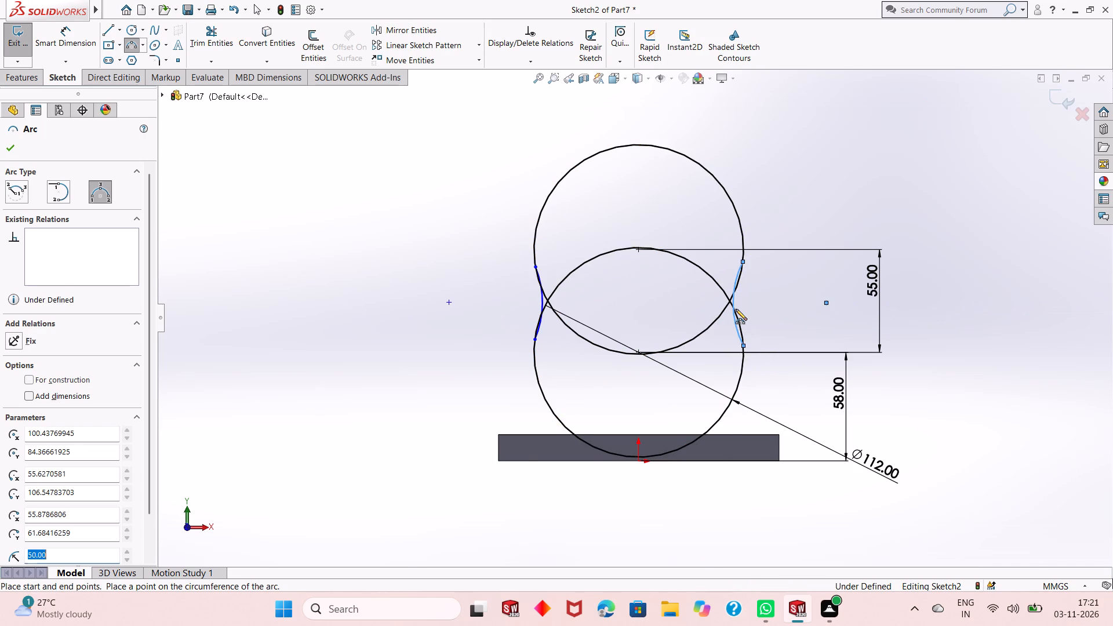
pyautogui.rightClick(777, 158)
pyautogui.click(794, 168)
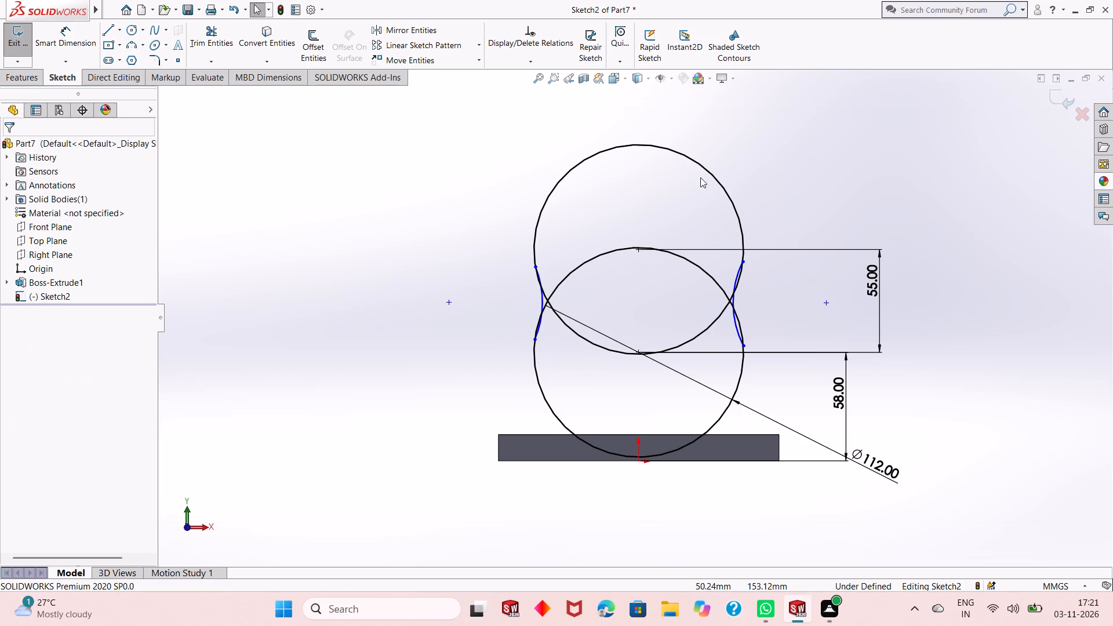
# Dimension the left connecting arc with a radius of 50 mm.
pyautogui.click(71, 44)
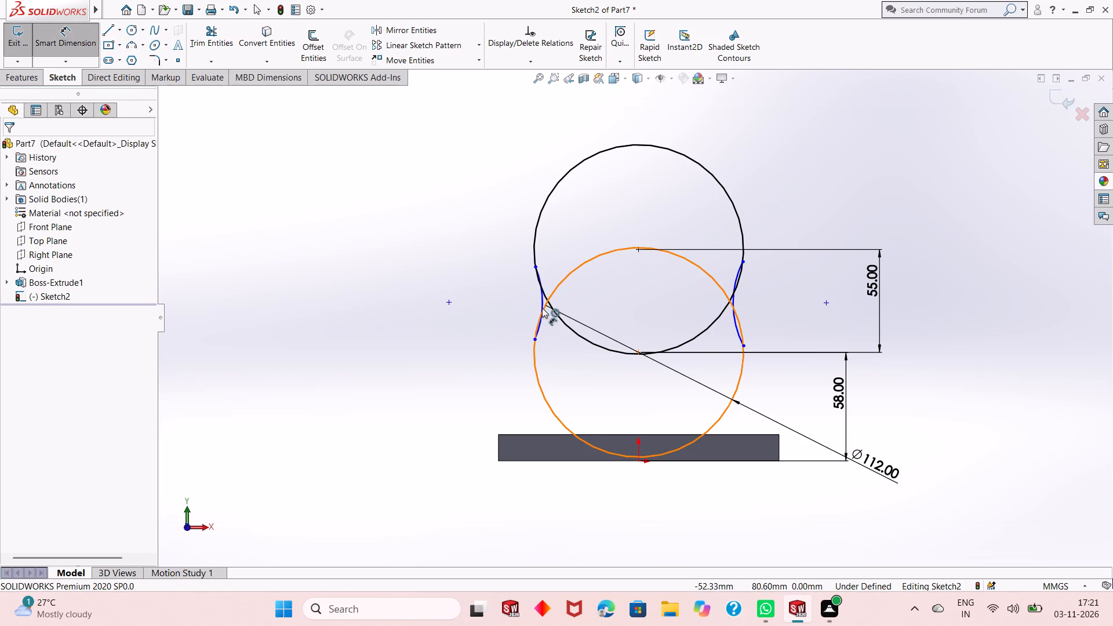
pyautogui.click(542, 298)
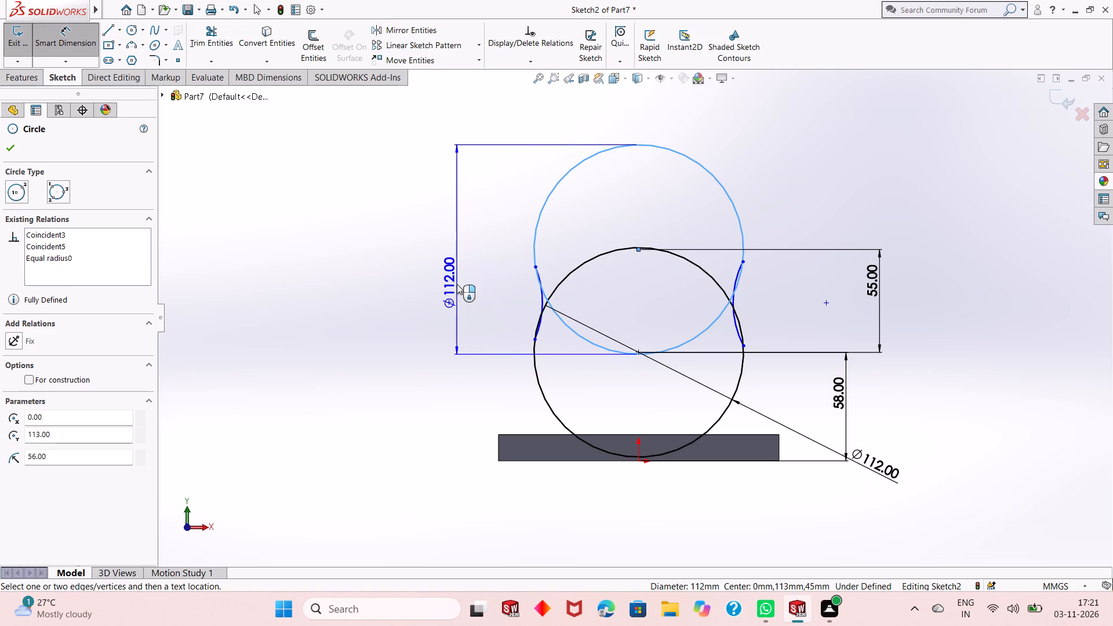
pyautogui.press('Escape')
pyautogui.scroll(-8, 576, 310)
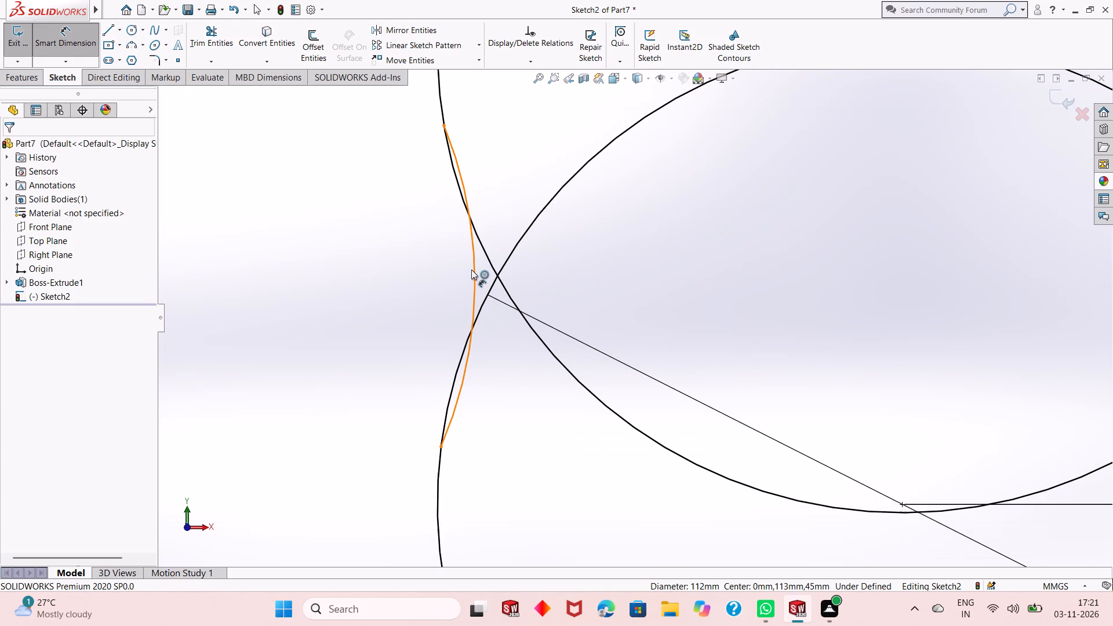
pyautogui.click(471, 270)
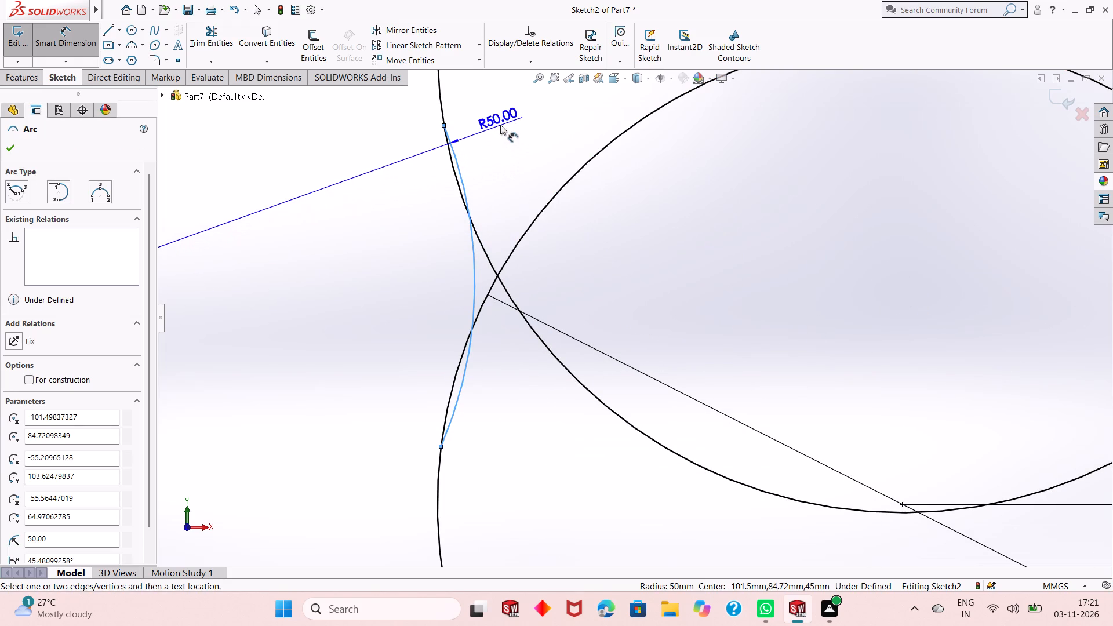
pyautogui.click(511, 142)
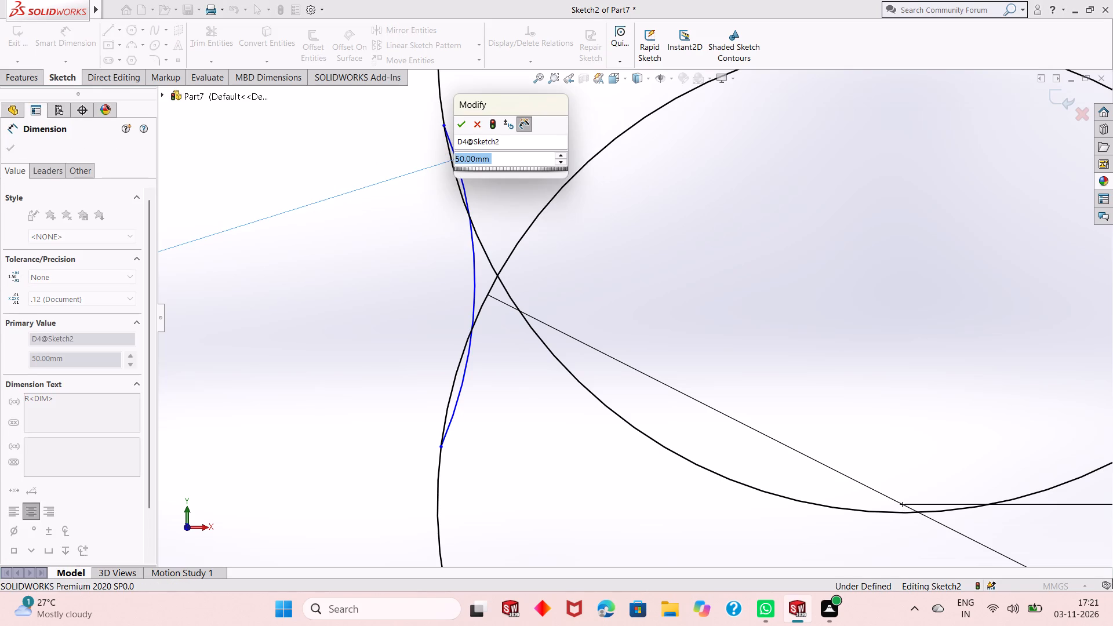
pyautogui.press('Return')
# Dimension the right connecting arc with a radius of 50 mm and finish dimensioning.
pyautogui.scroll(-3, 395, 238)
pyautogui.scroll(5, 395, 238)
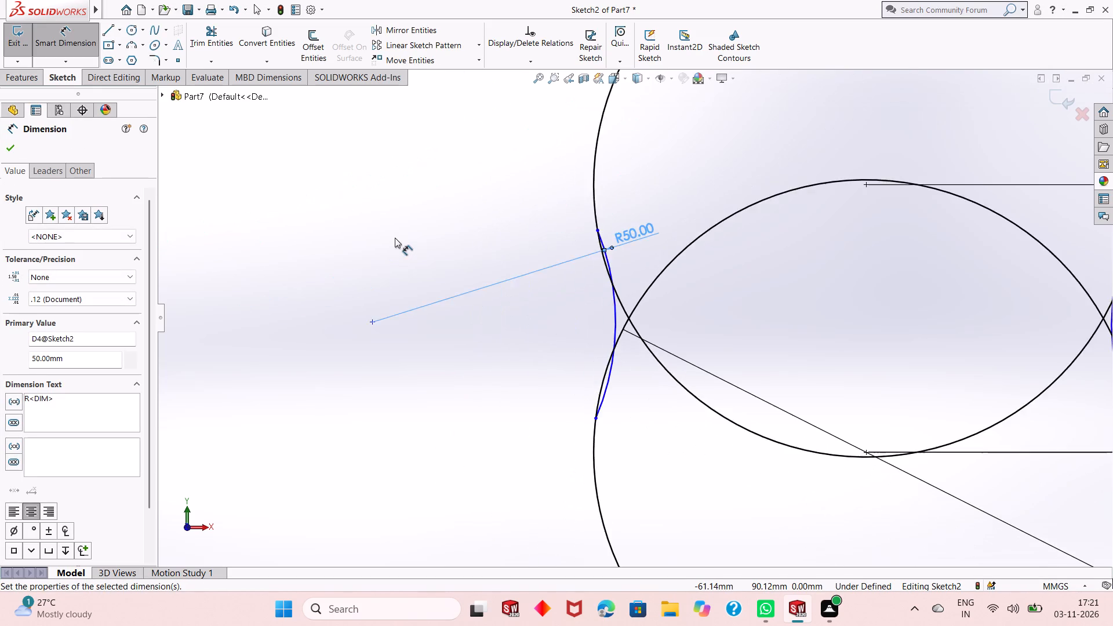
pyautogui.scroll(4, 395, 238)
pyautogui.scroll(-3, 940, 304)
pyautogui.scroll(4, 665, 325)
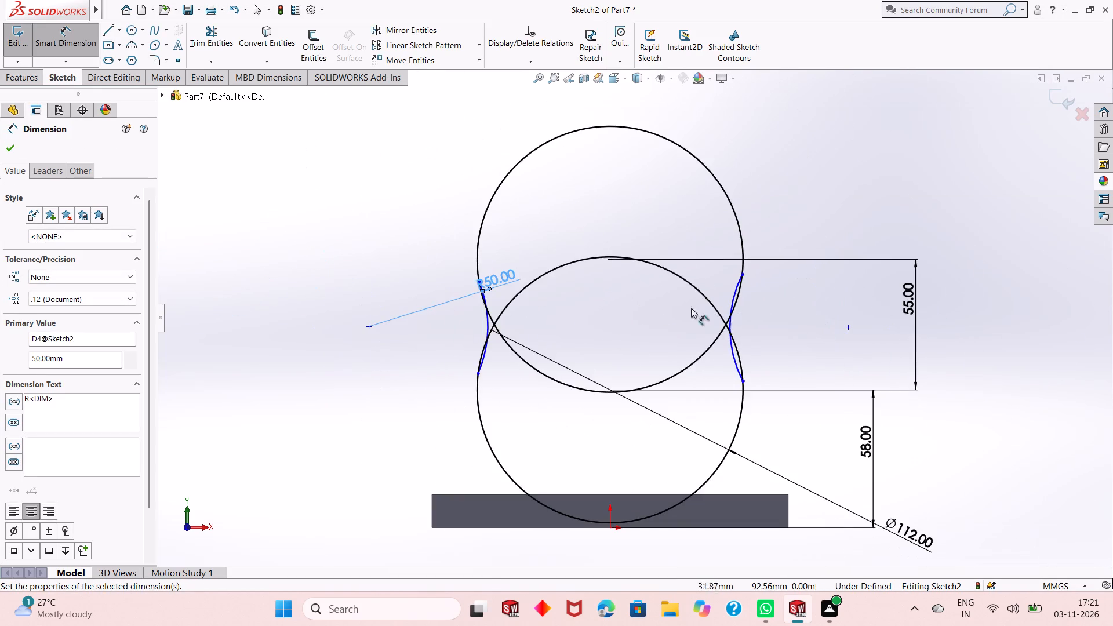
pyautogui.scroll(-2, 776, 308)
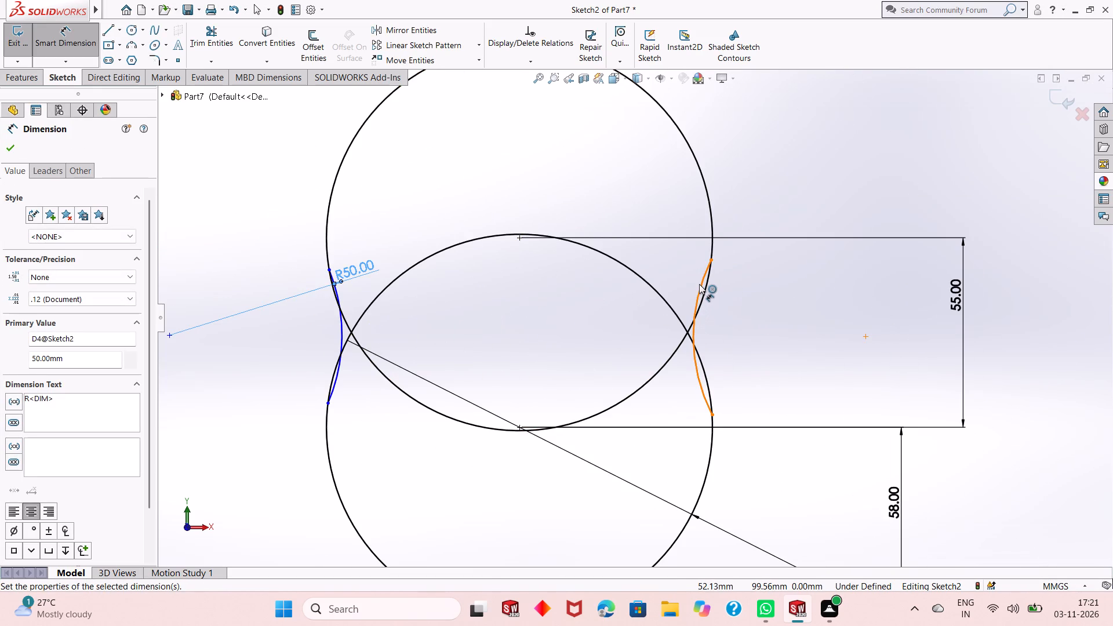
pyautogui.click(699, 284)
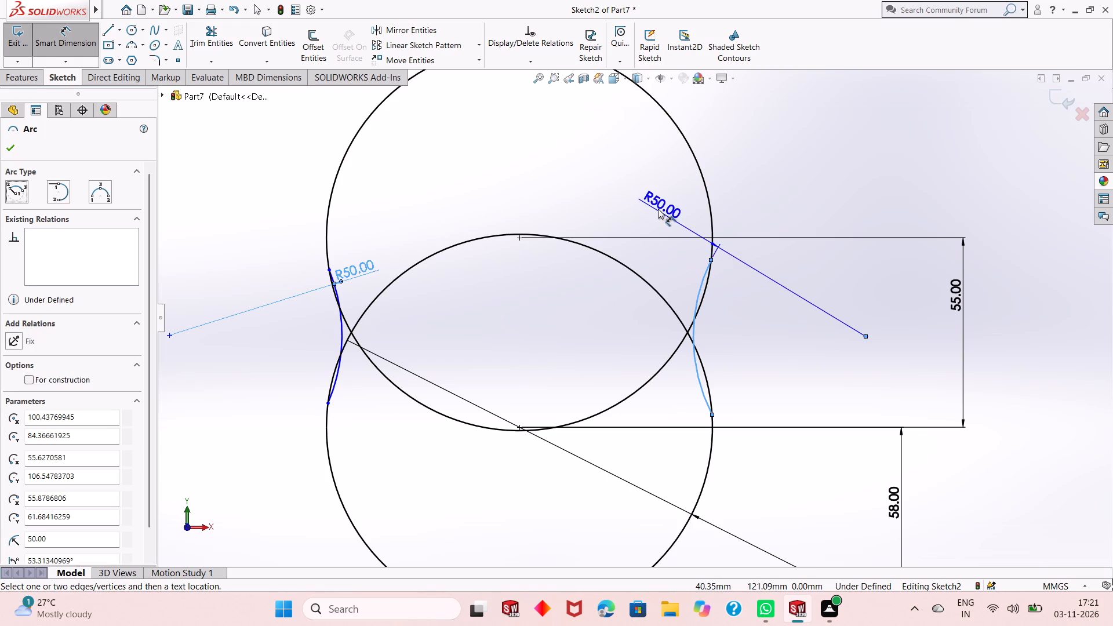
pyautogui.click(658, 209)
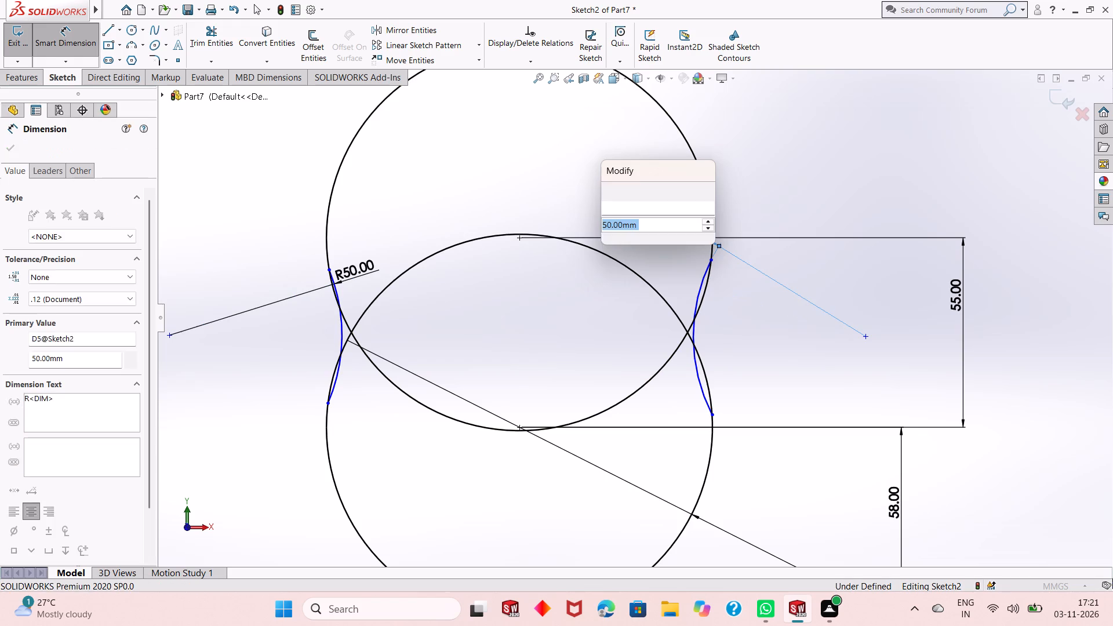
pyautogui.press('Return')
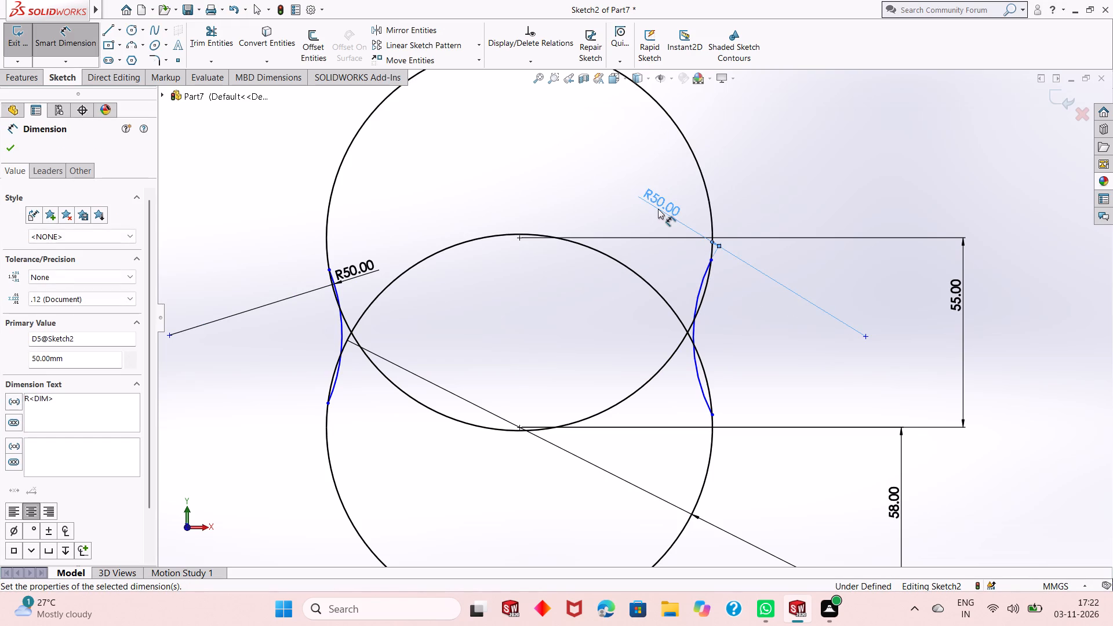
pyautogui.rightClick(805, 173)
pyautogui.click(819, 211)
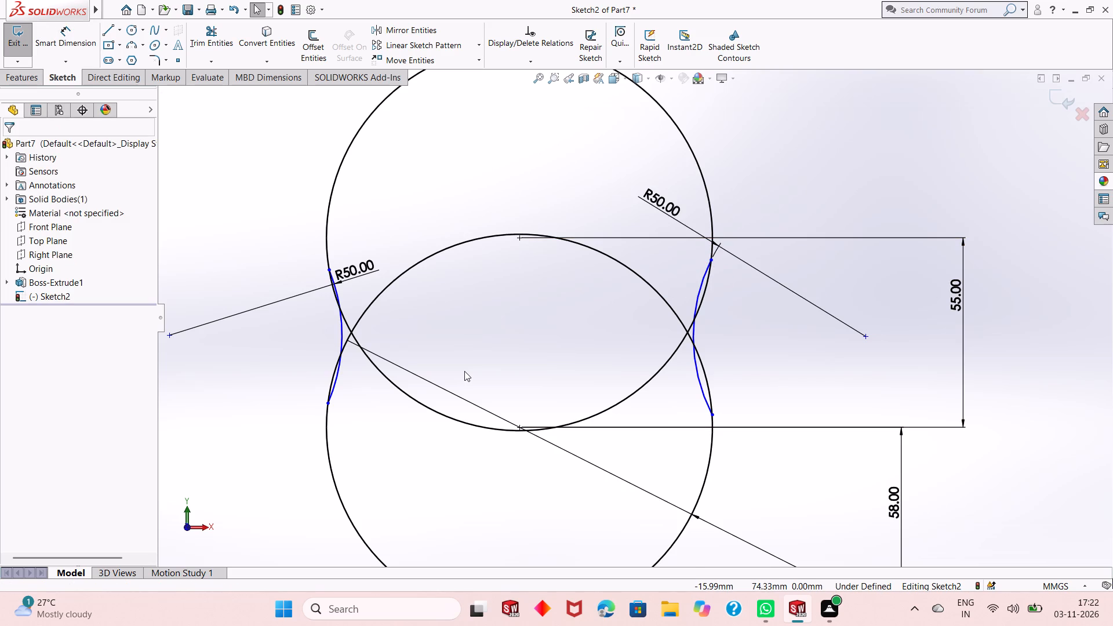
# Add a tangent relation between the left connecting arc and the lower circle.
pyautogui.click(343, 329)
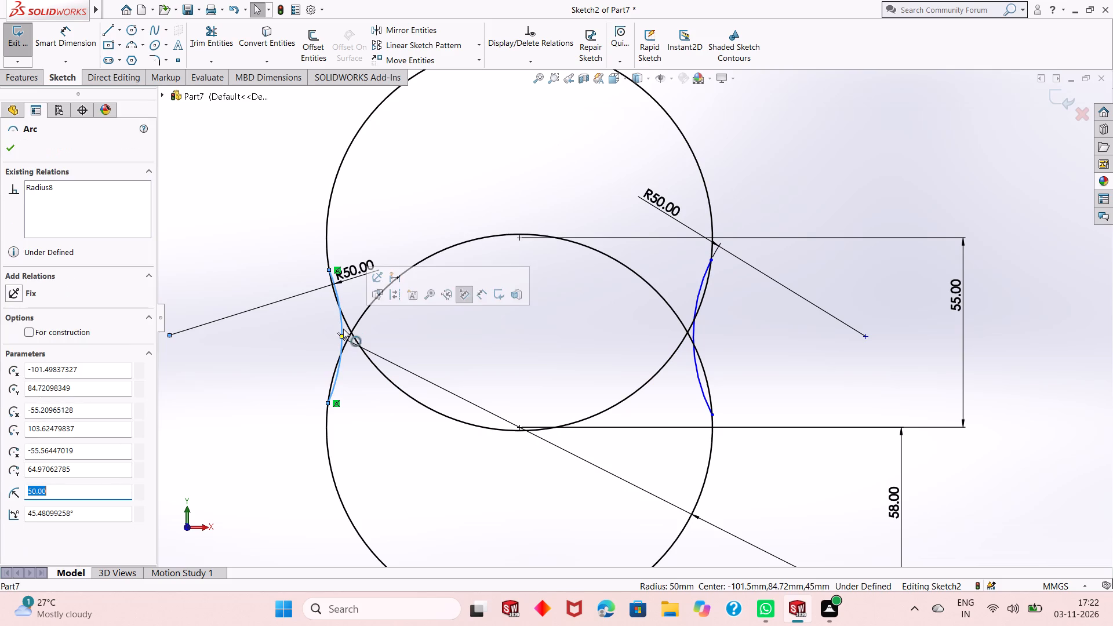
pyautogui.keyDown('ctrl'); pyautogui.click(328, 449); pyautogui.keyUp('ctrl')
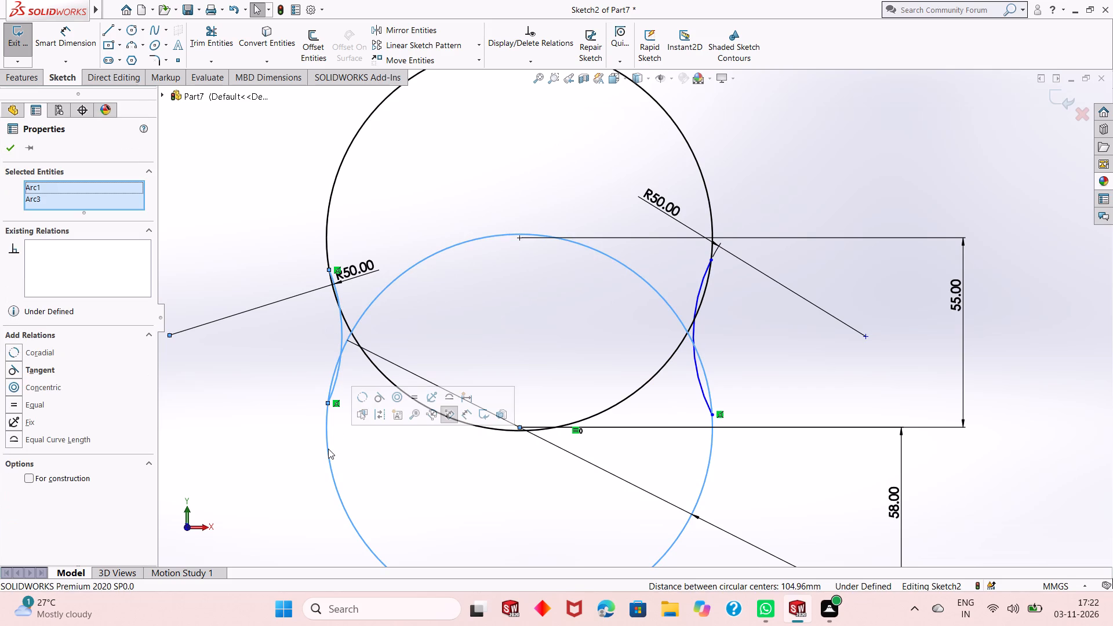
pyautogui.click(378, 403)
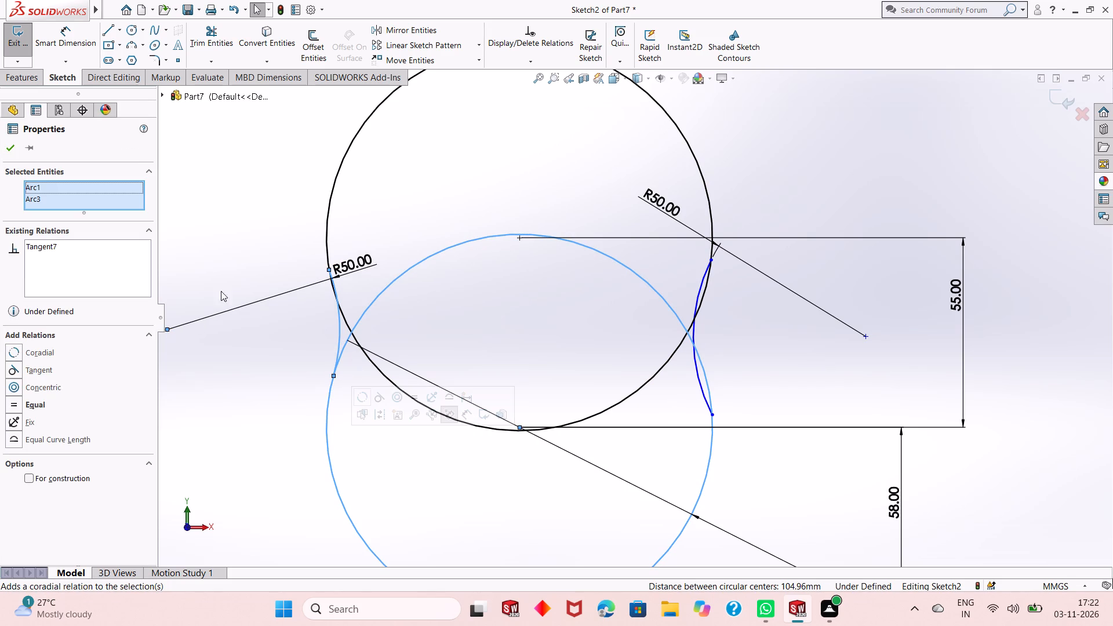
# Add a tangent relation between the left connecting arc and the upper circle.
pyautogui.click(6, 151)
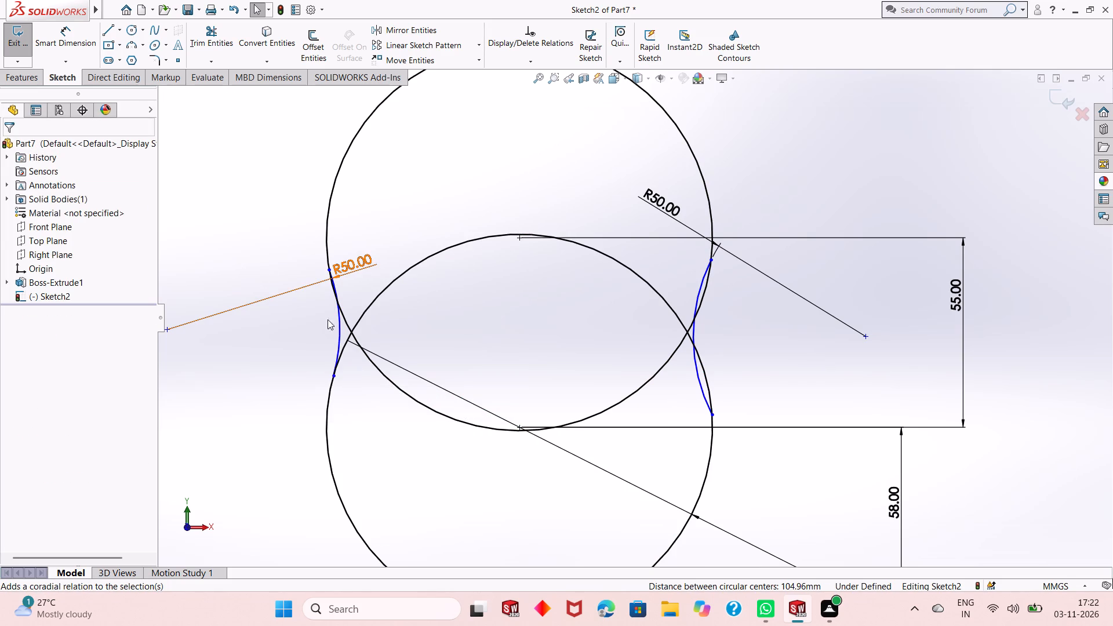
pyautogui.click(337, 326)
pyautogui.keyDown('ctrl'); pyautogui.click(325, 241); pyautogui.keyUp('ctrl')
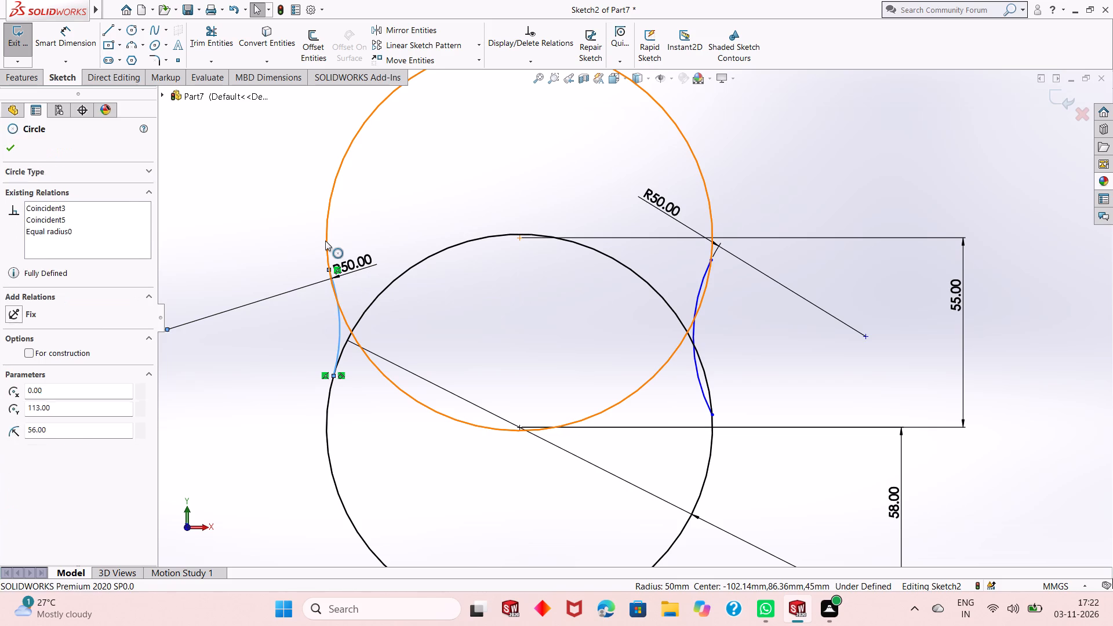
pyautogui.click(380, 187)
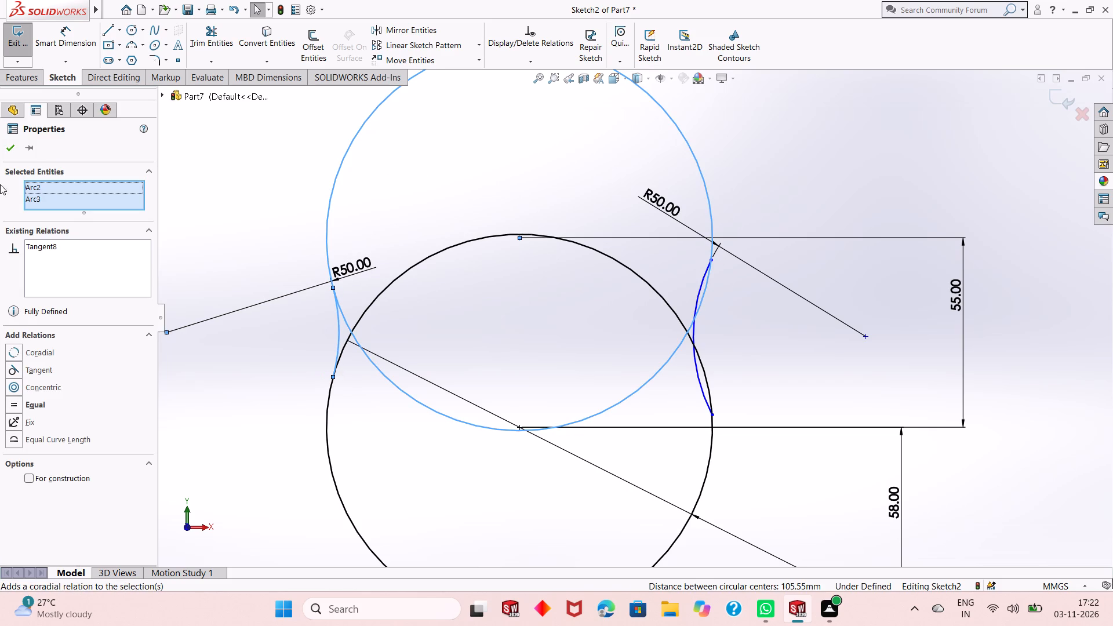
pyautogui.click(13, 145)
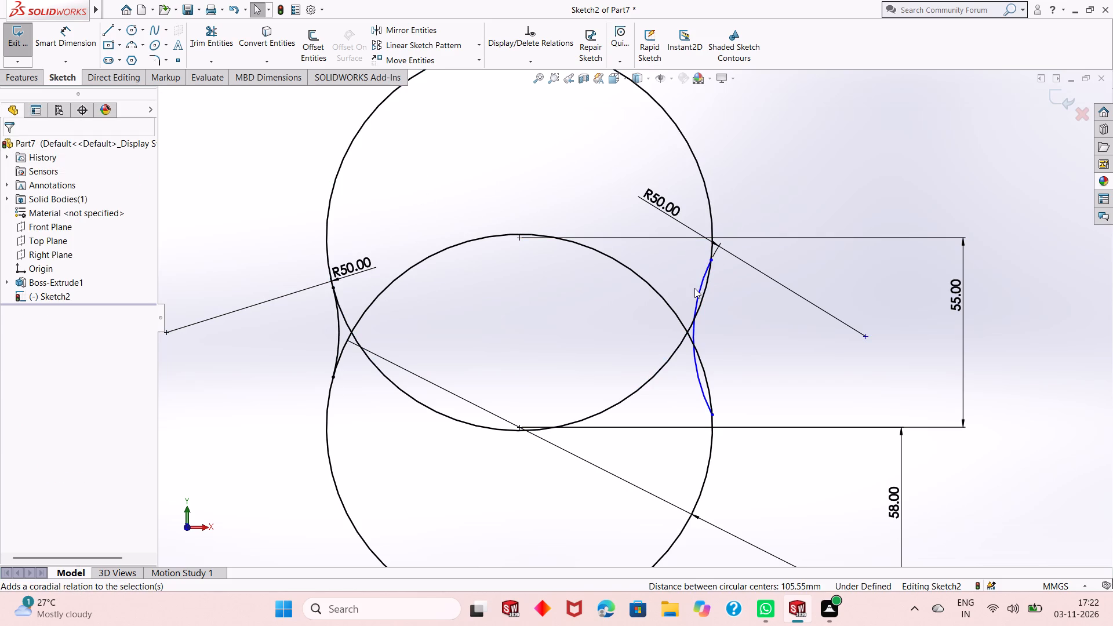
# Make the right connecting arc tangent to both the lower circle and the upper circle.
pyautogui.click(697, 296)
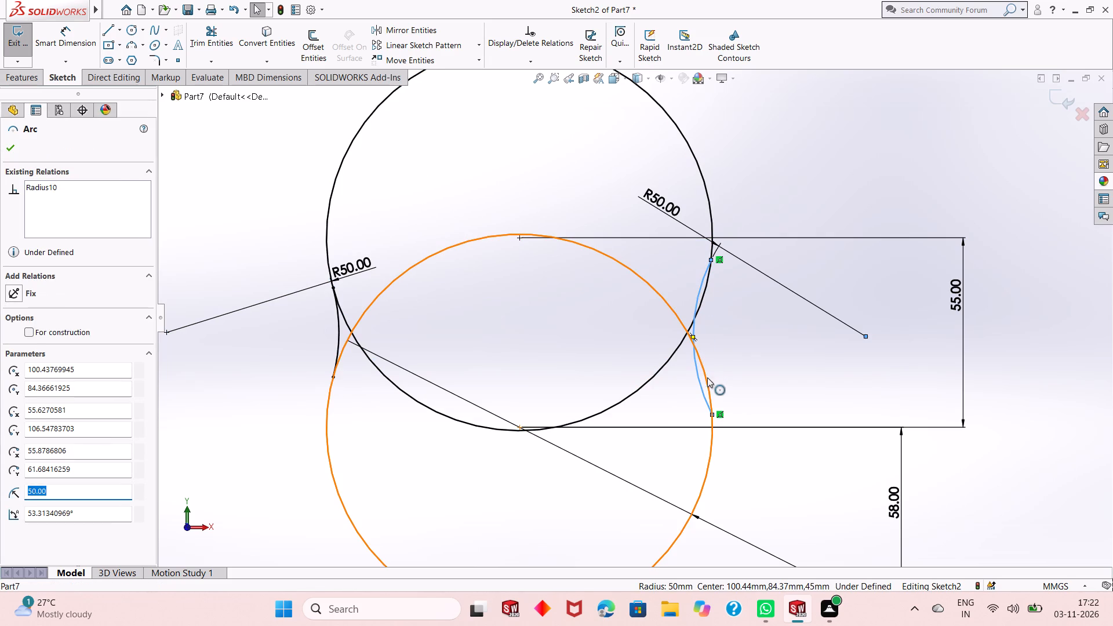
pyautogui.keyDown('ctrl'); pyautogui.click(707, 385); pyautogui.keyUp('ctrl')
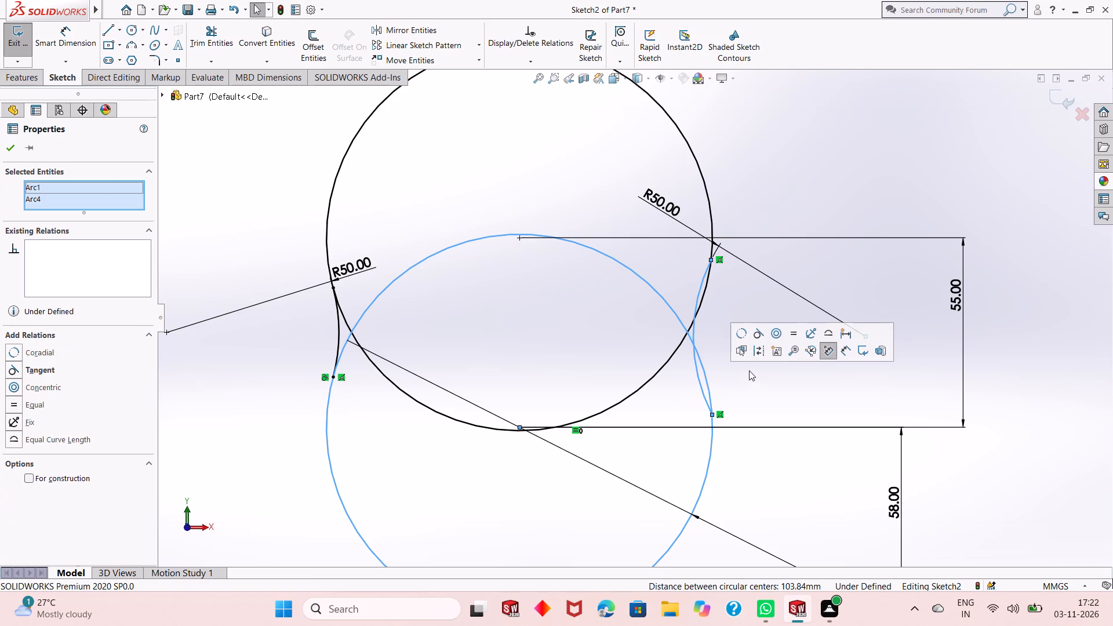
pyautogui.click(756, 334)
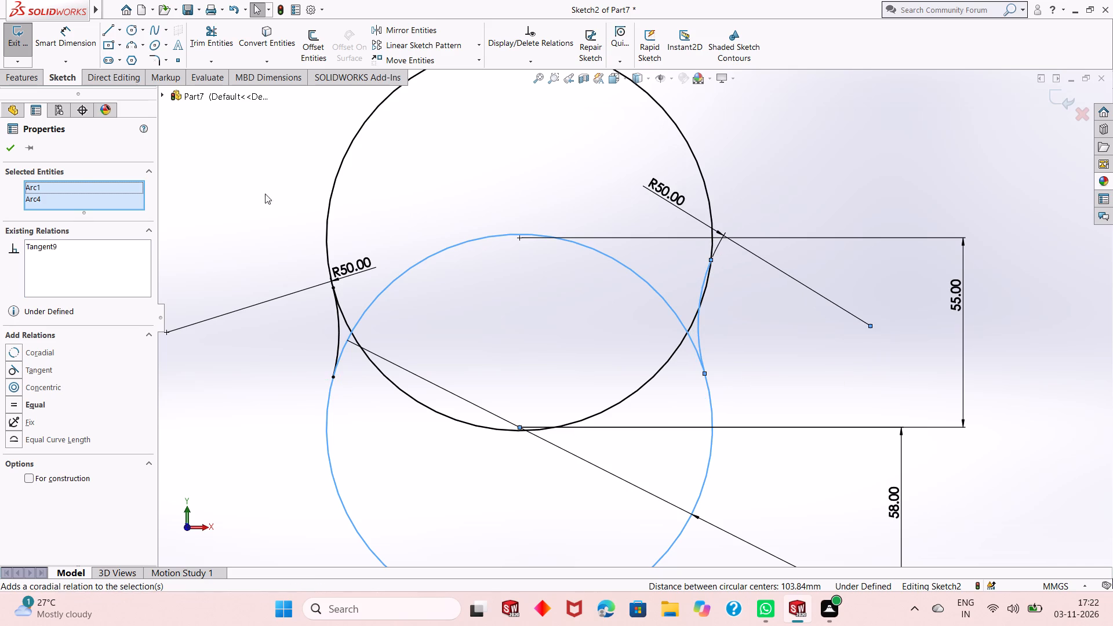
pyautogui.click(13, 151)
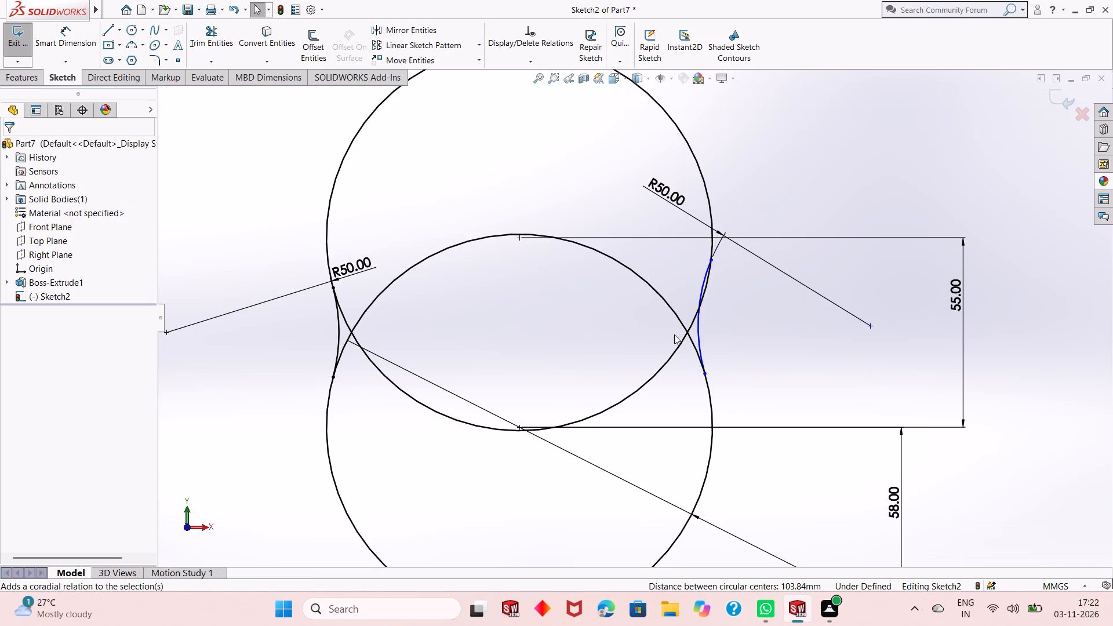
pyautogui.click(699, 339)
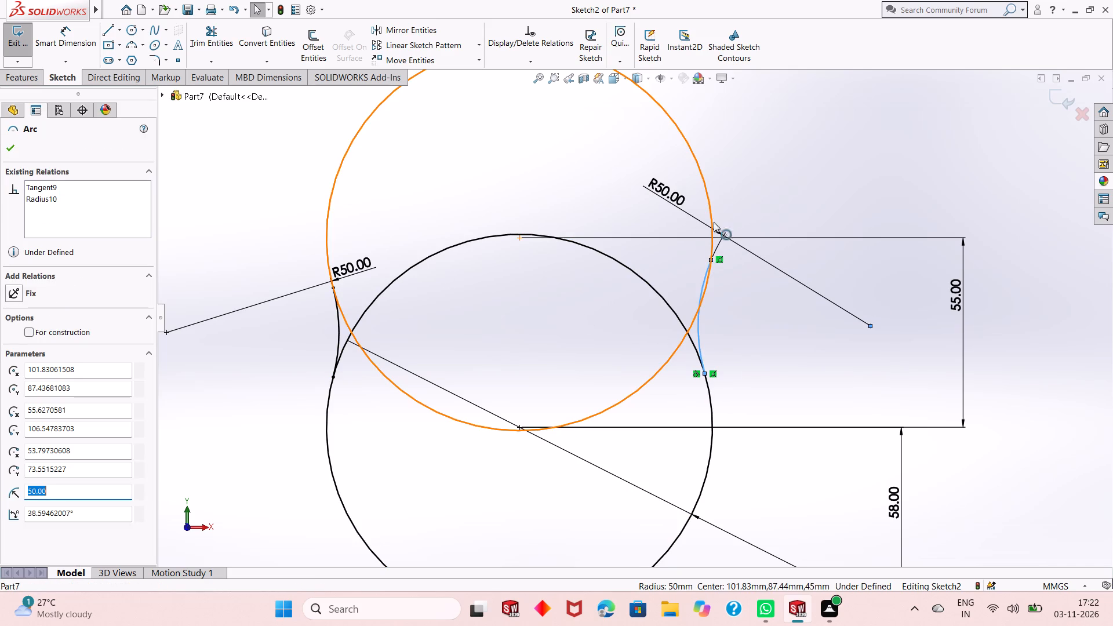
pyautogui.keyDown('ctrl'); pyautogui.click(711, 215); pyautogui.keyUp('ctrl')
pyautogui.click(763, 166)
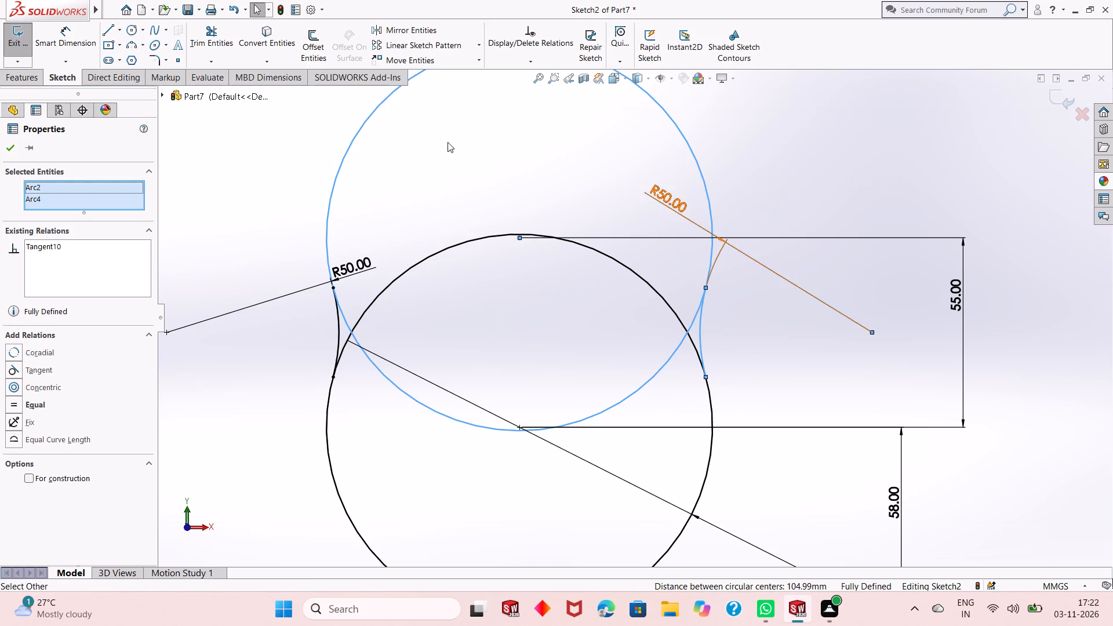
pyautogui.click(13, 144)
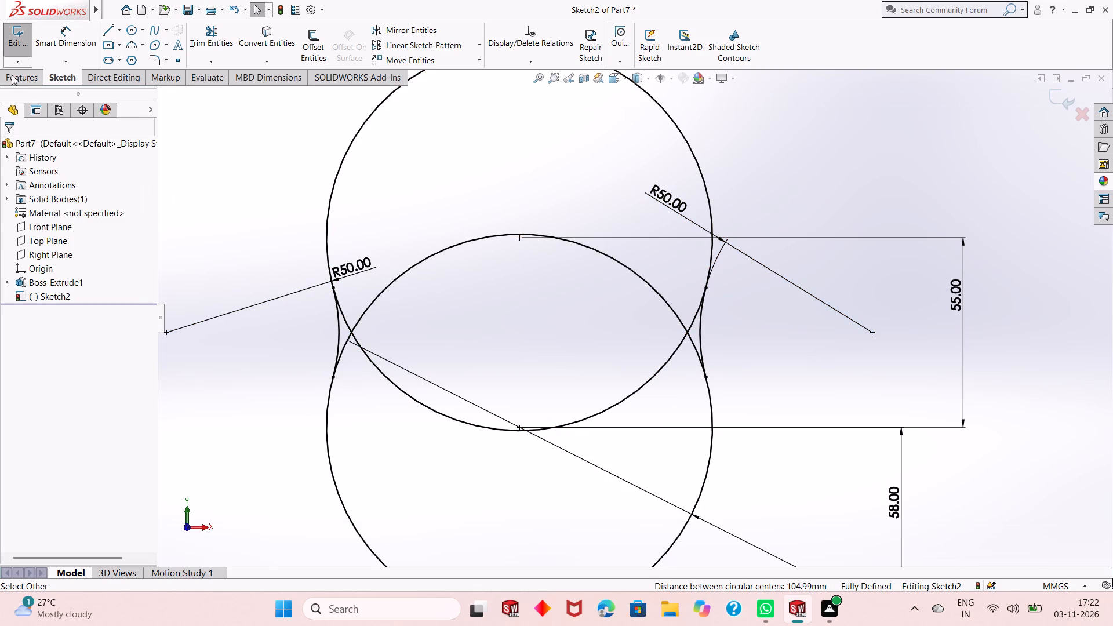
# Trim away the overlapping inner portions of both circles, leaving one closed outline through the two R50 connecting arcs.
pyautogui.click(216, 46)
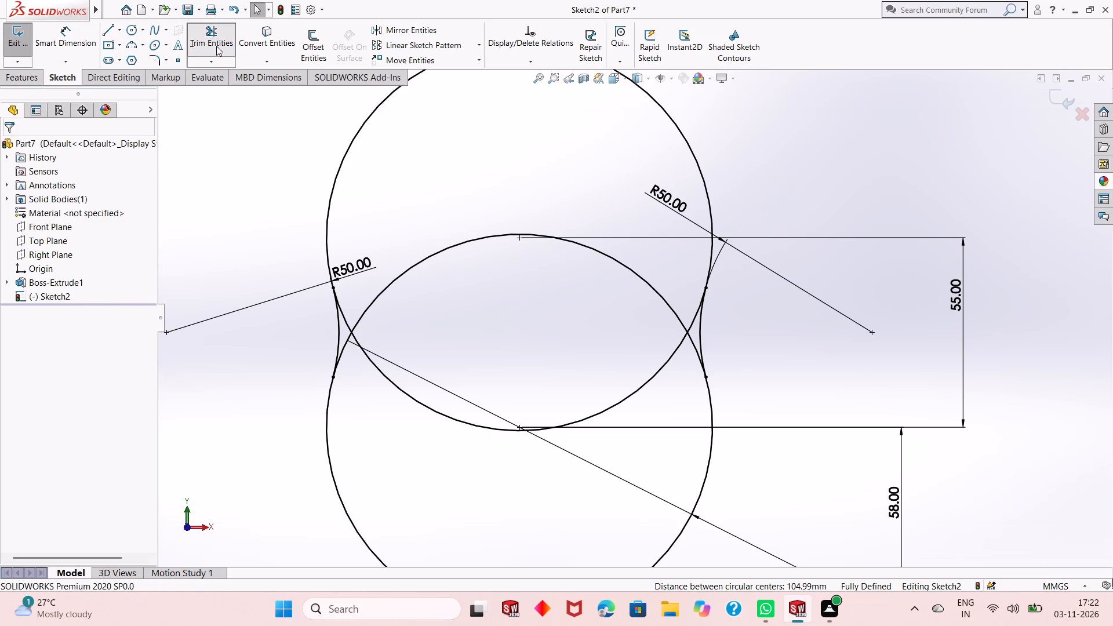
pyautogui.click(400, 274)
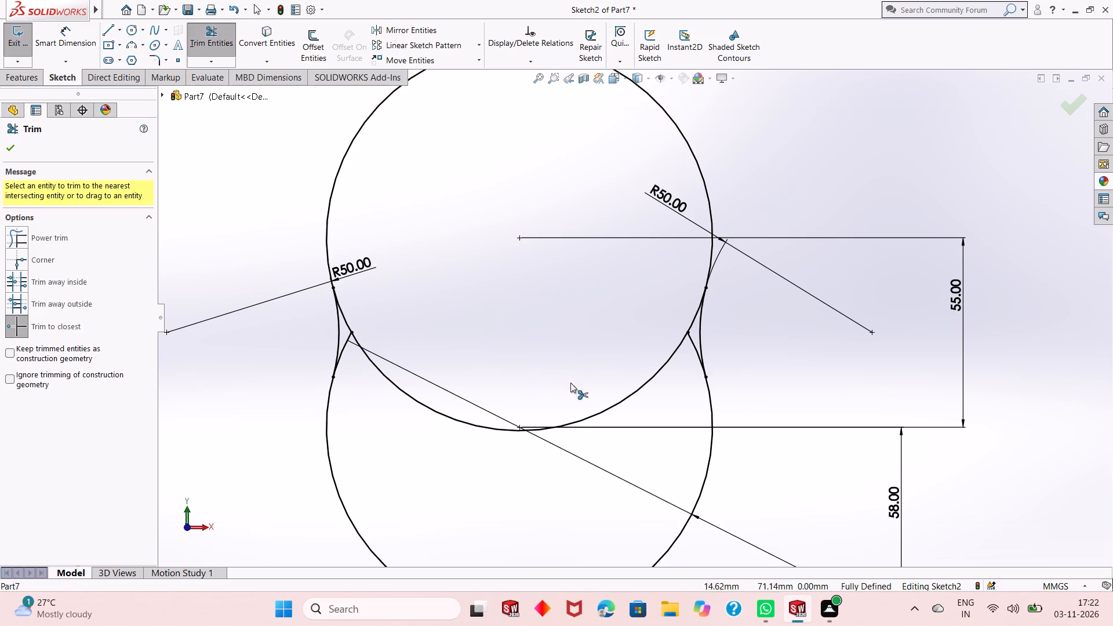
pyautogui.click(591, 418)
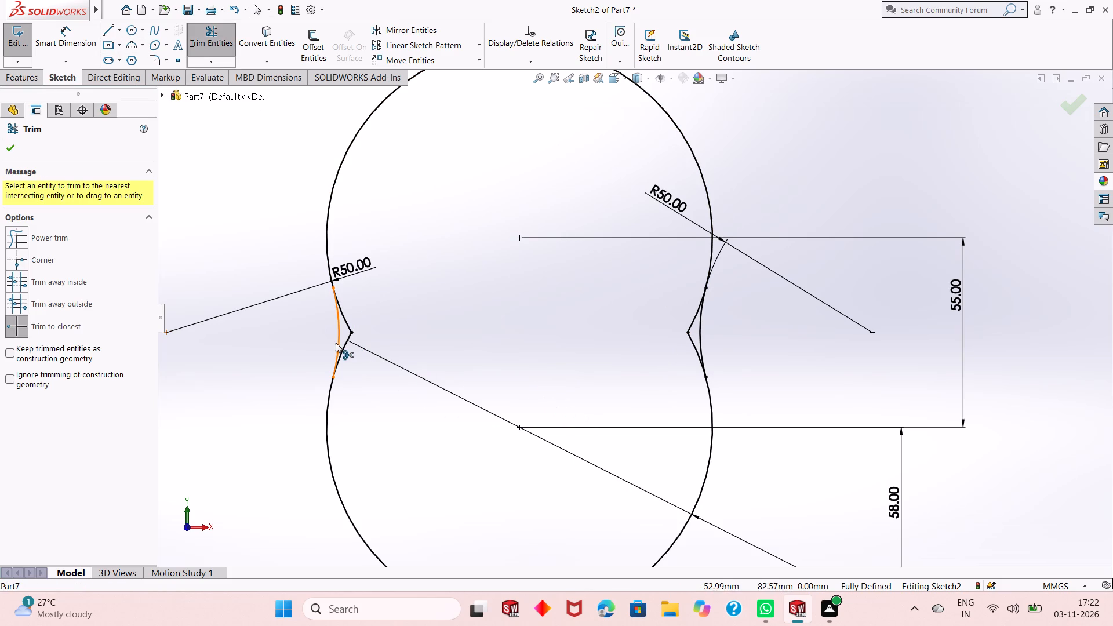
pyautogui.click(344, 344)
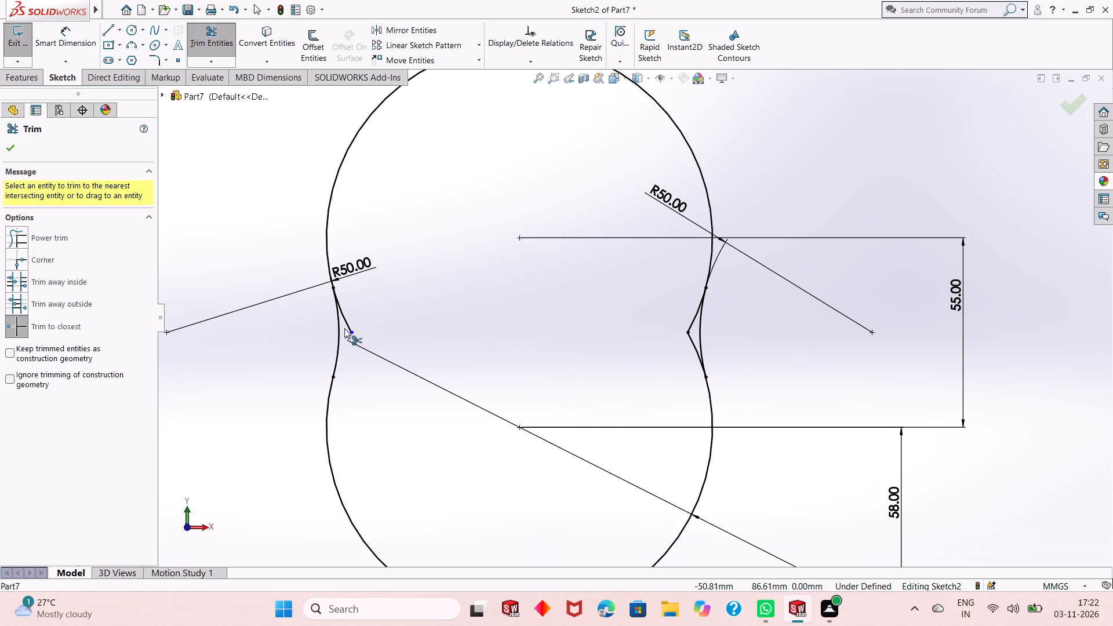
pyautogui.click(348, 321)
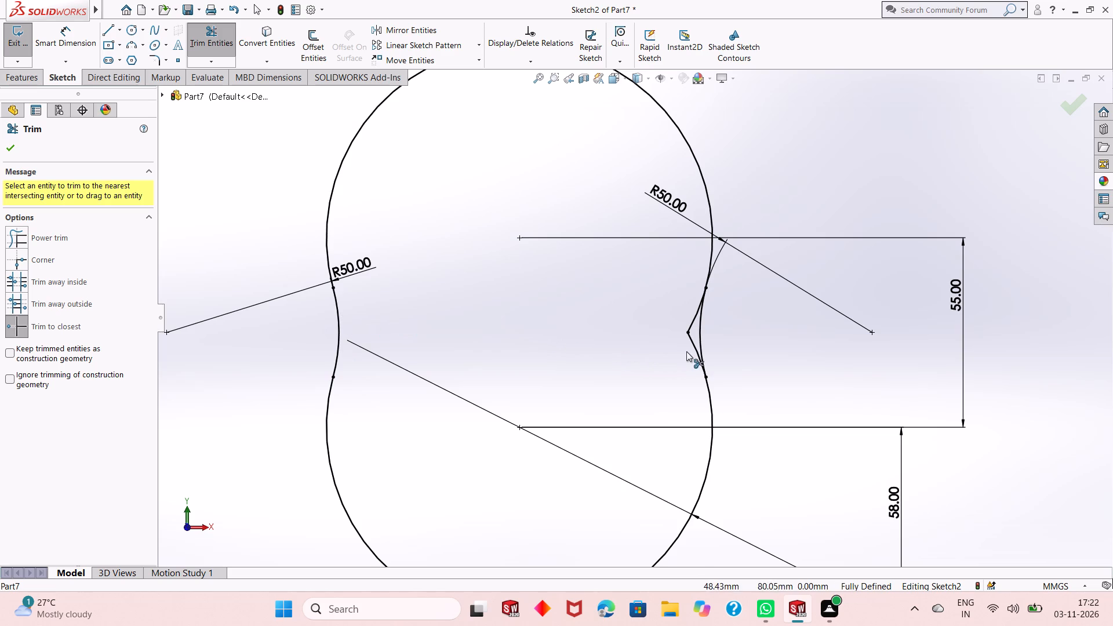
pyautogui.click(691, 344)
pyautogui.click(690, 325)
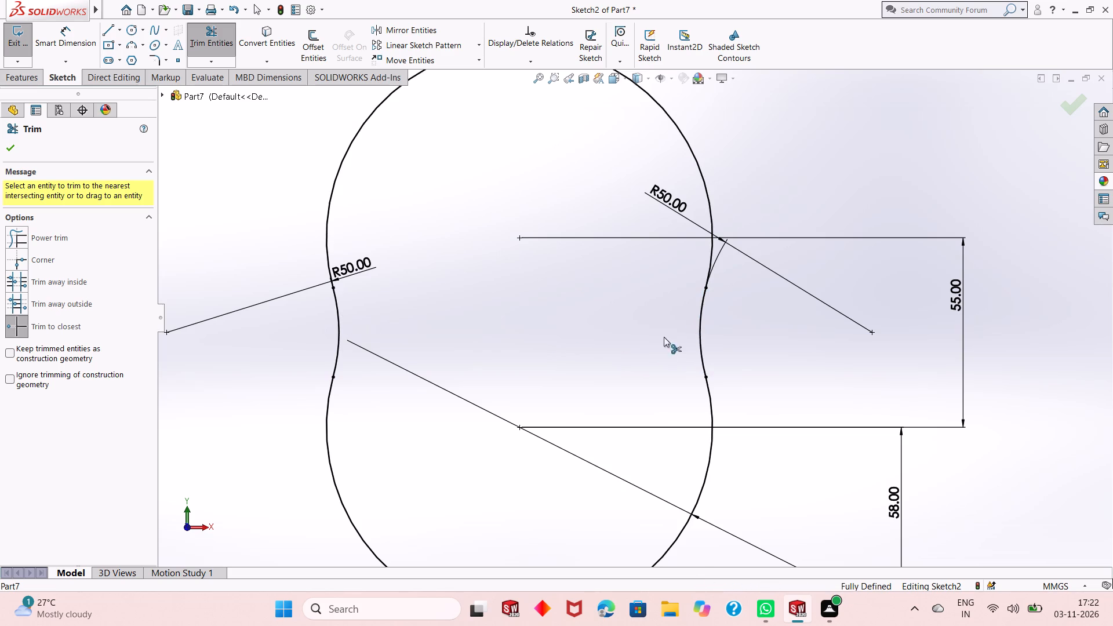
pyautogui.scroll(2, 612, 359)
pyautogui.rightClick(762, 154)
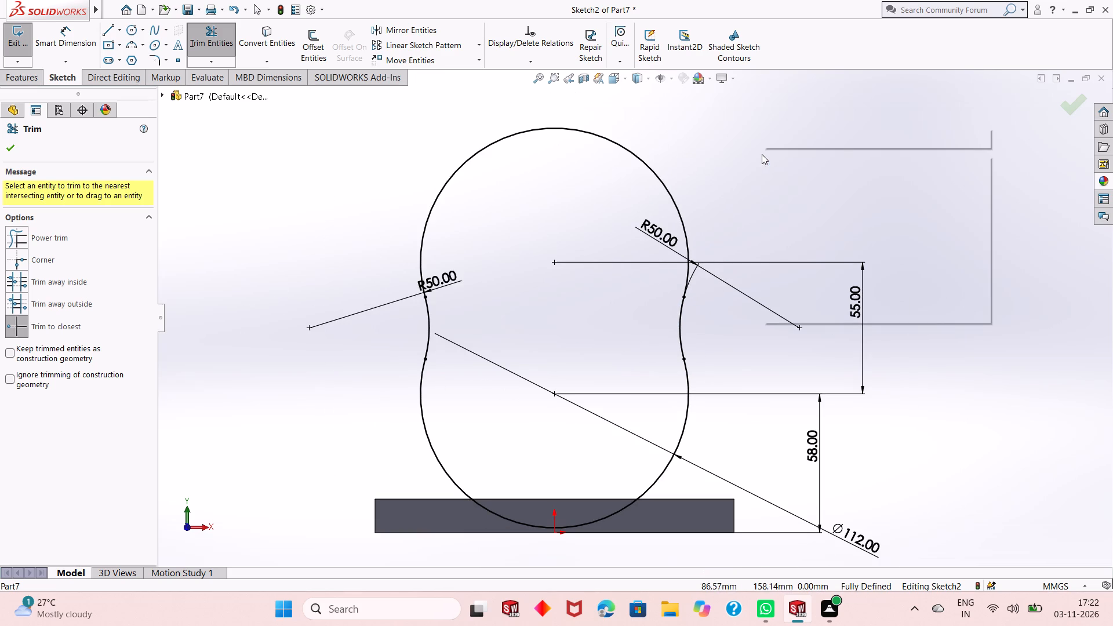
pyautogui.click(783, 194)
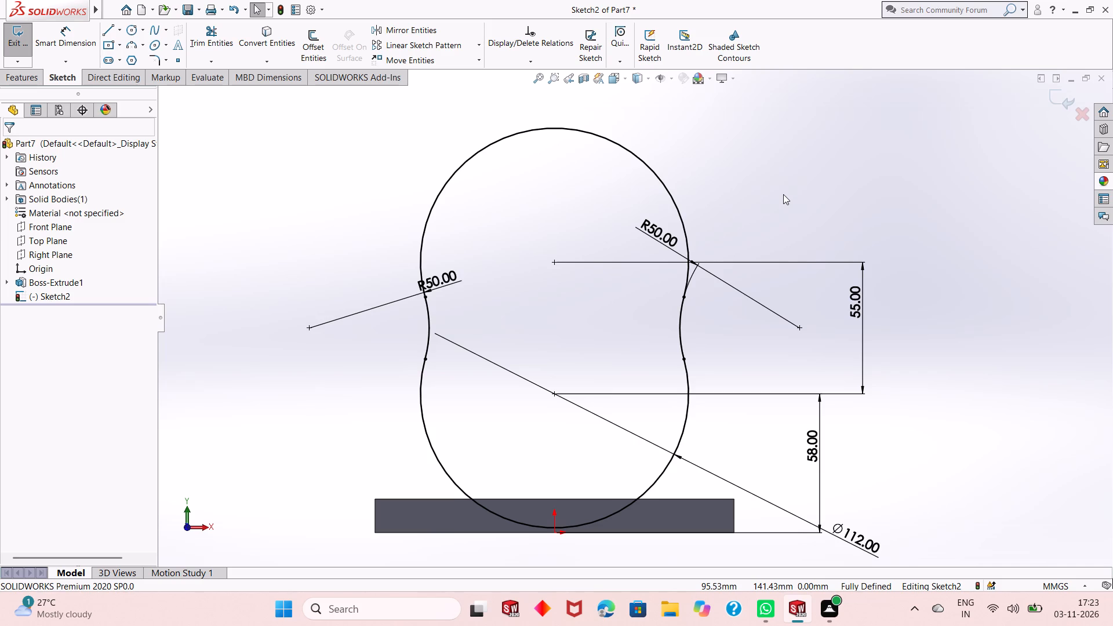
# Extrude the closed two-lobed profile as a blind boss 15 mm deep in the reversed direction, over the base plate.
pyautogui.scroll(2, 600, 320)
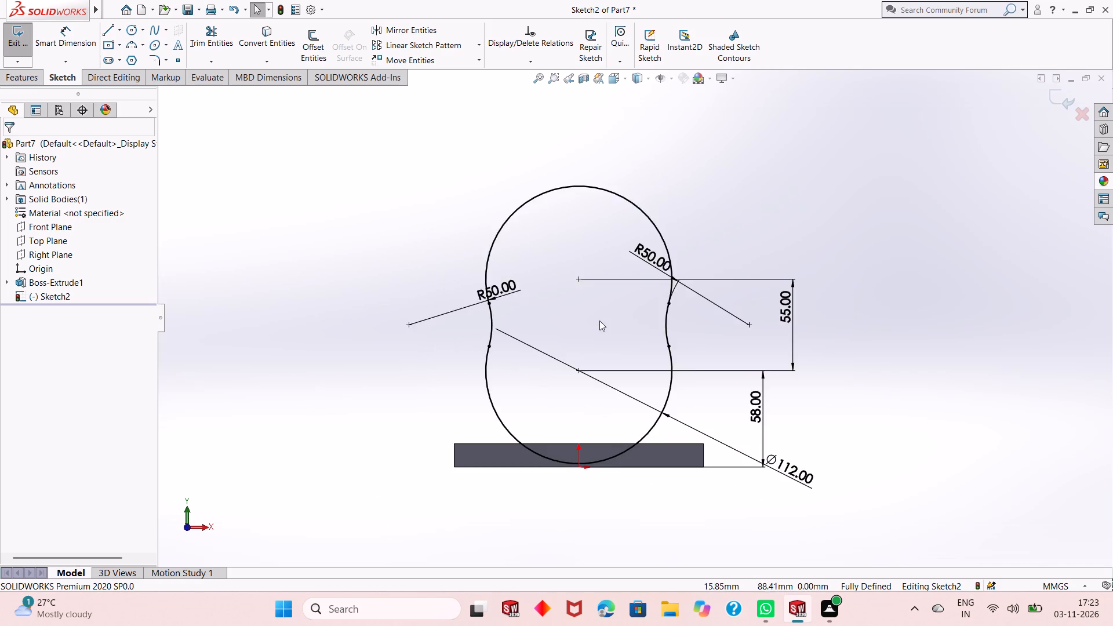
pyautogui.scroll(-1, 591, 342)
pyautogui.moveTo(585, 320); pyautogui.dragTo(634, 332, button='middle')
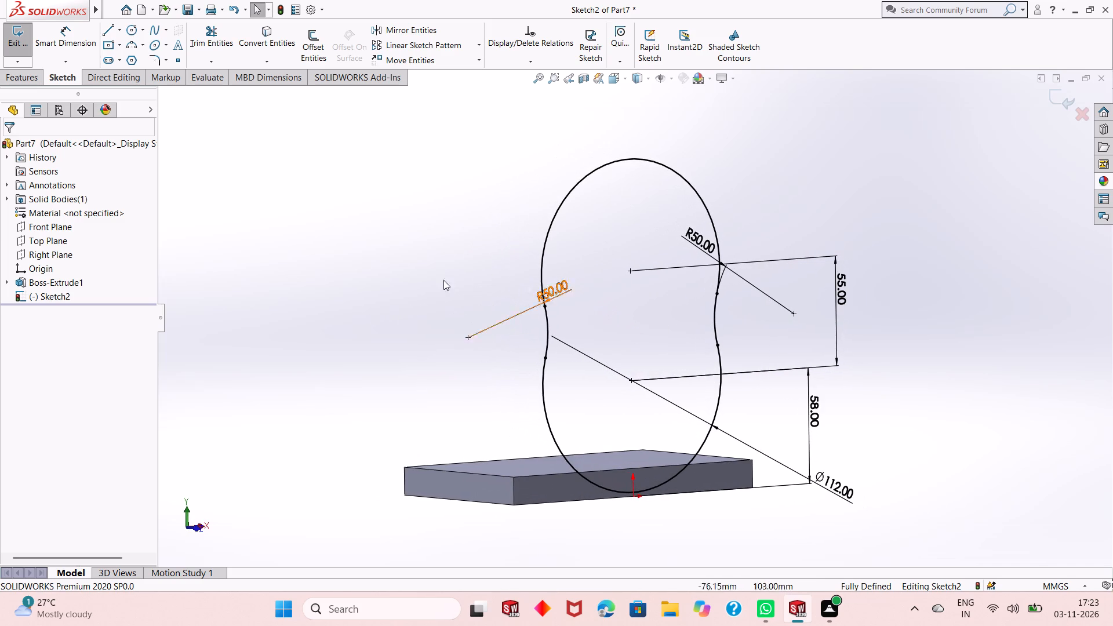
pyautogui.click(23, 74)
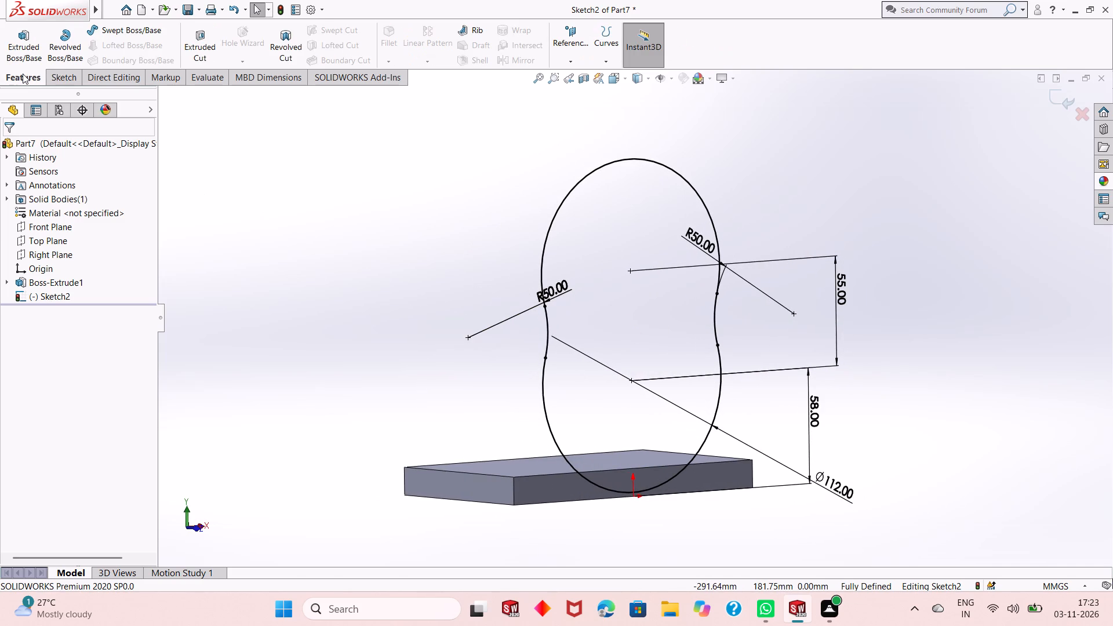
pyautogui.click(30, 52)
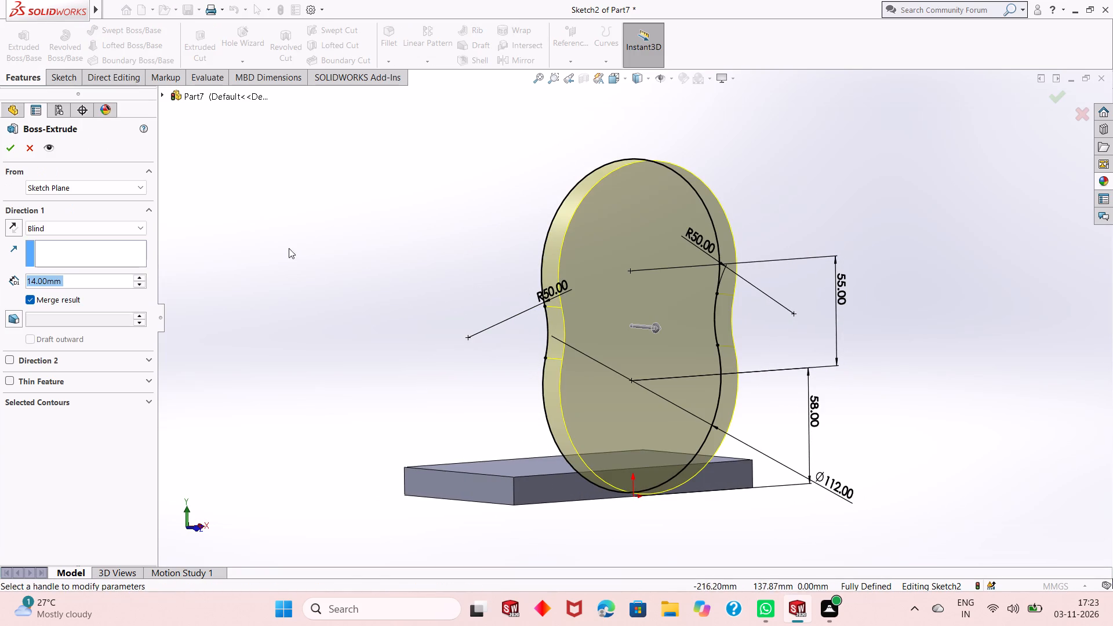
pyautogui.click(19, 223)
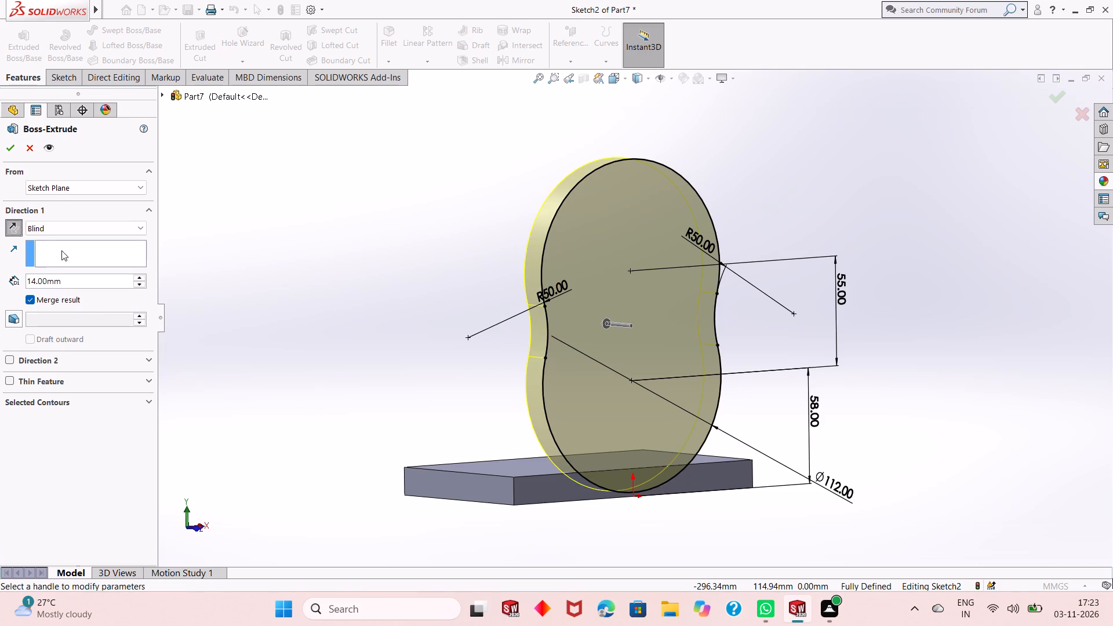
pyautogui.doubleClick(81, 278)
pyautogui.click(81, 279)
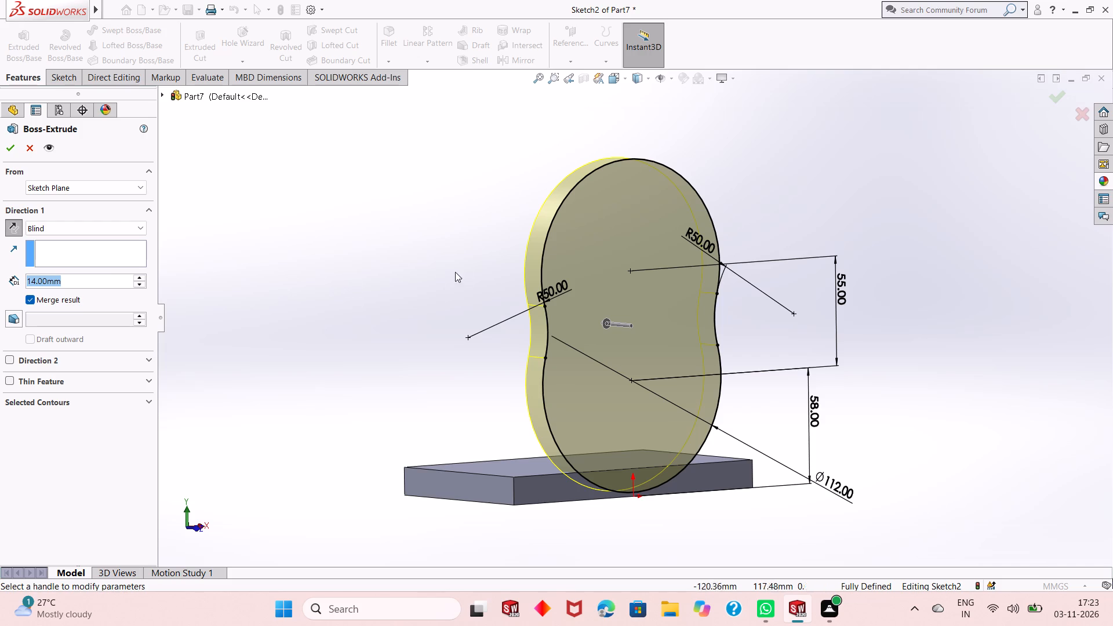
pyautogui.scroll(2, 616, 389)
pyautogui.scroll(-2, 627, 337)
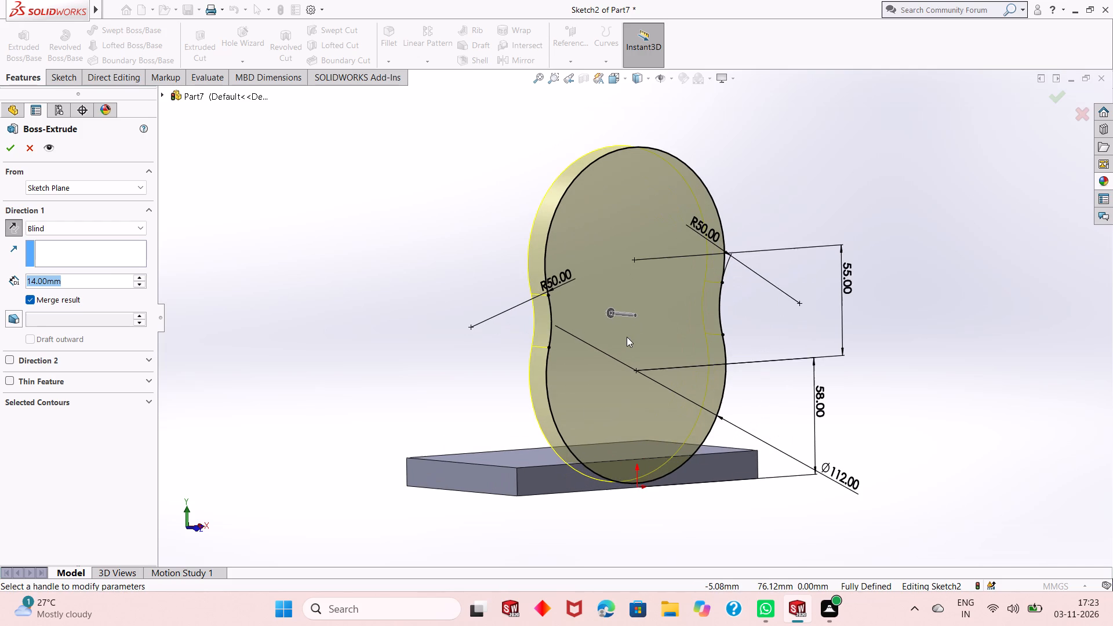
pyautogui.scroll(-1, 627, 337)
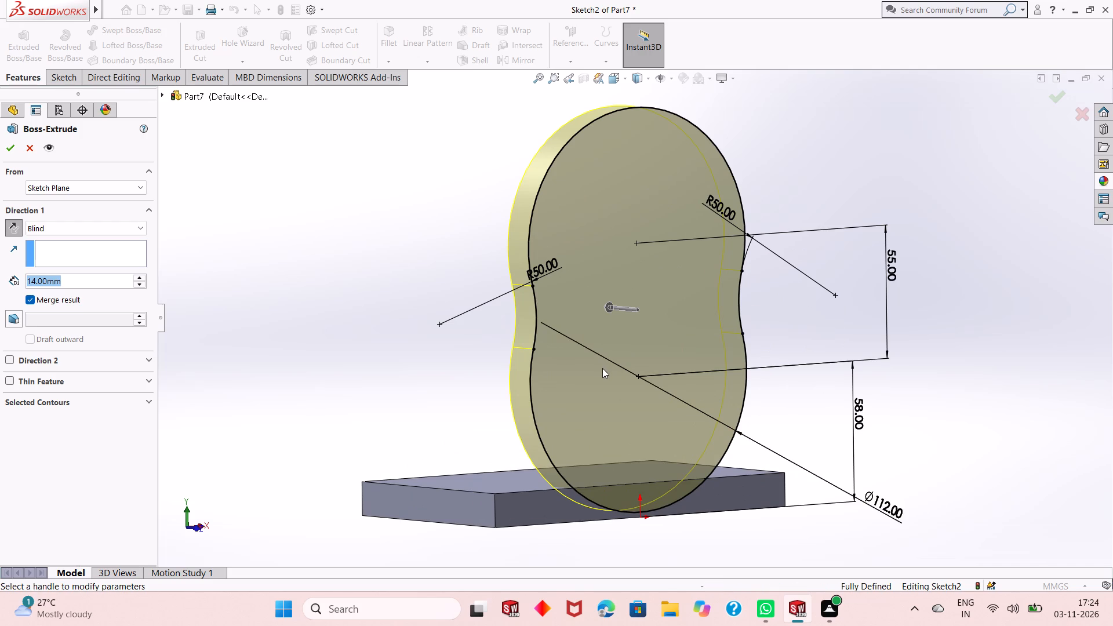
pyautogui.scroll(-2, 602, 369)
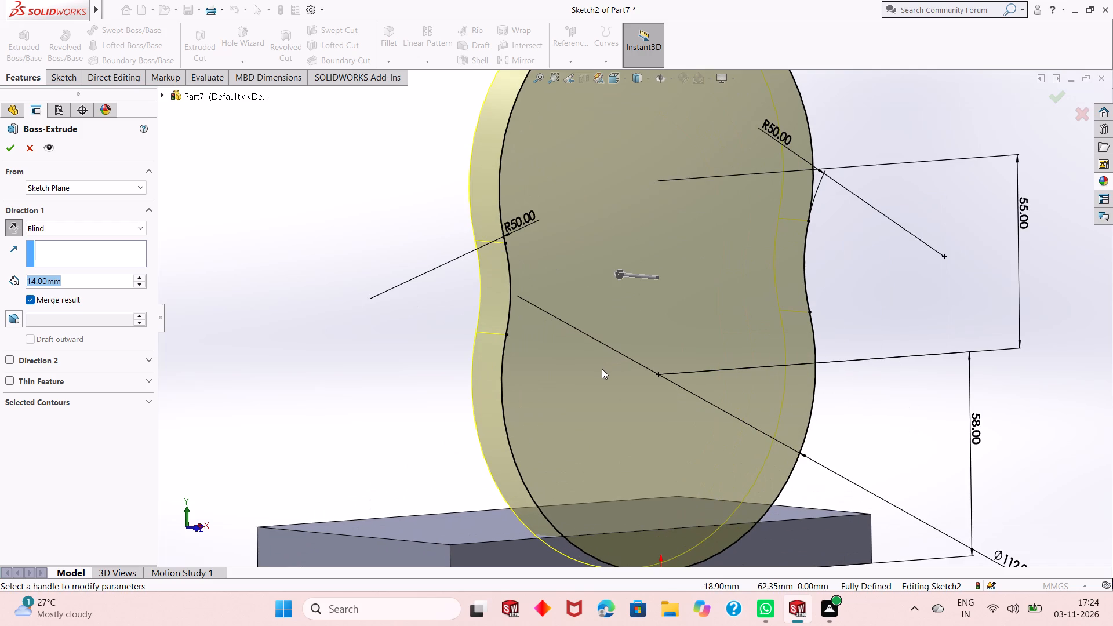
pyautogui.write('15')
pyautogui.press('Return')
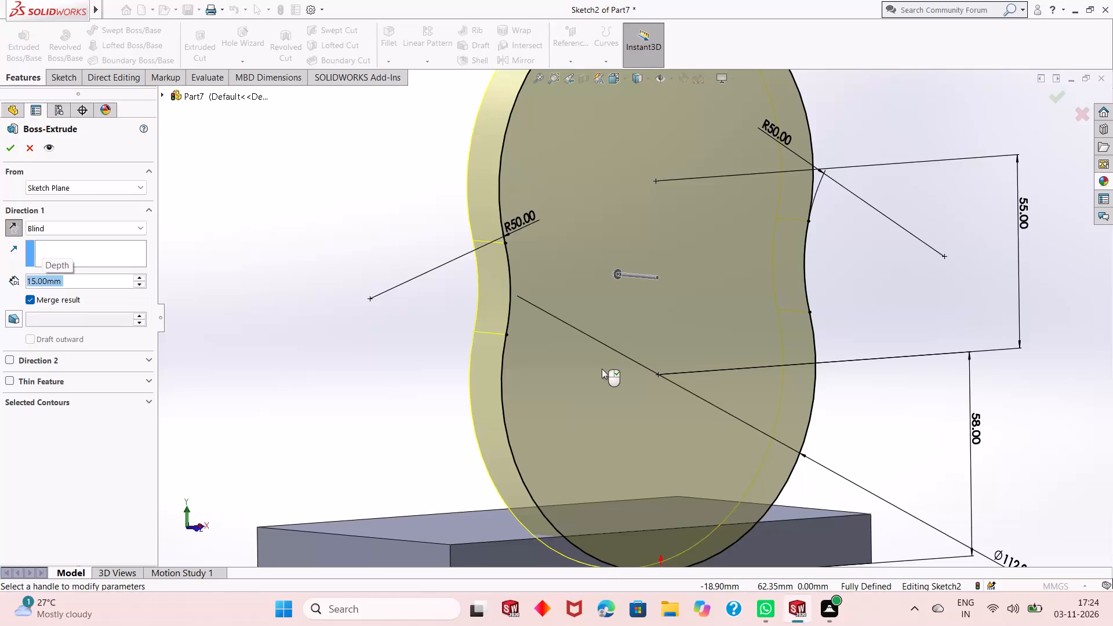
pyautogui.scroll(3, 622, 446)
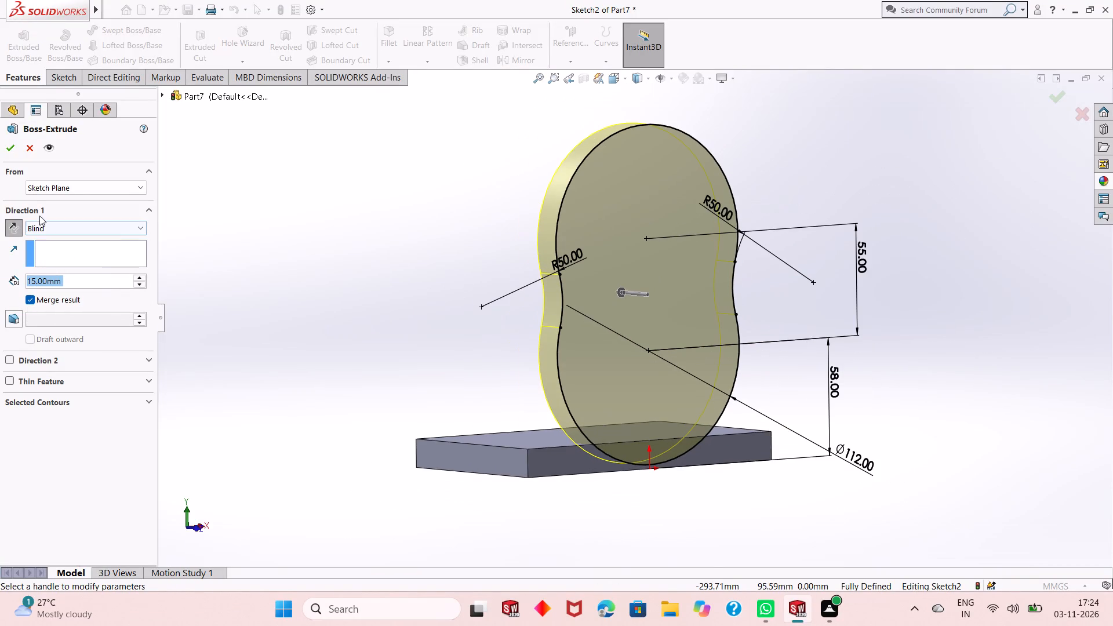
pyautogui.click(9, 151)
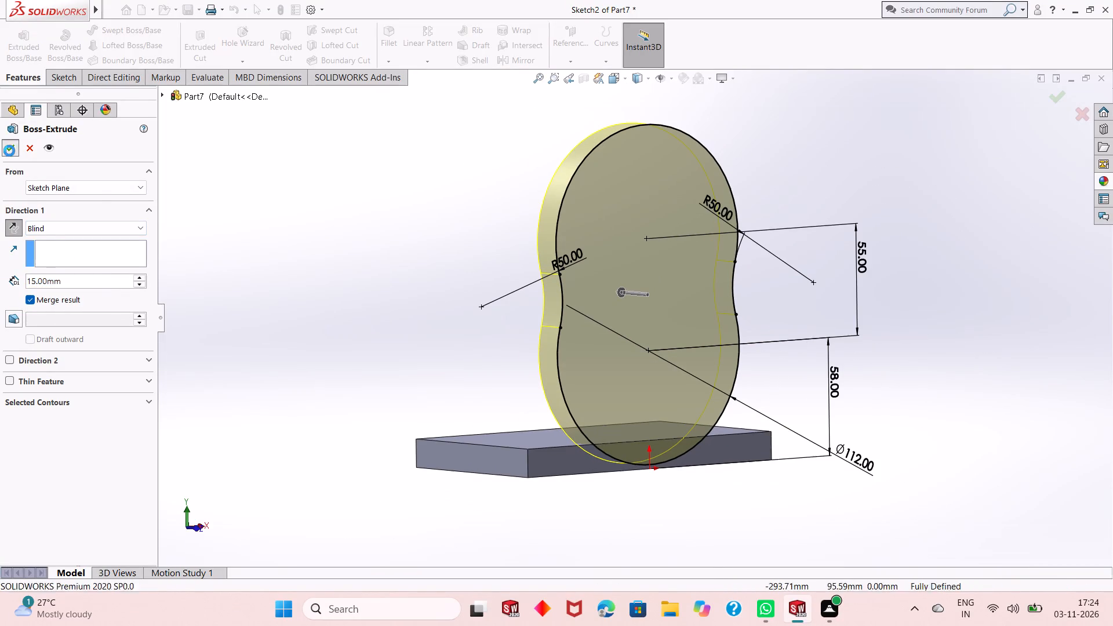
pyautogui.click(308, 263)
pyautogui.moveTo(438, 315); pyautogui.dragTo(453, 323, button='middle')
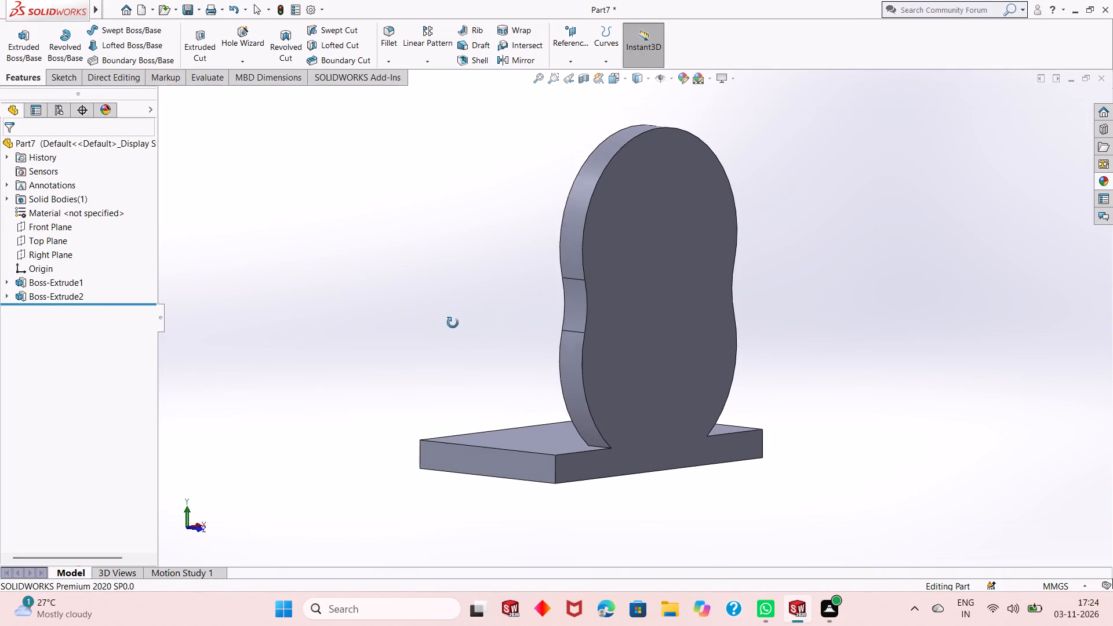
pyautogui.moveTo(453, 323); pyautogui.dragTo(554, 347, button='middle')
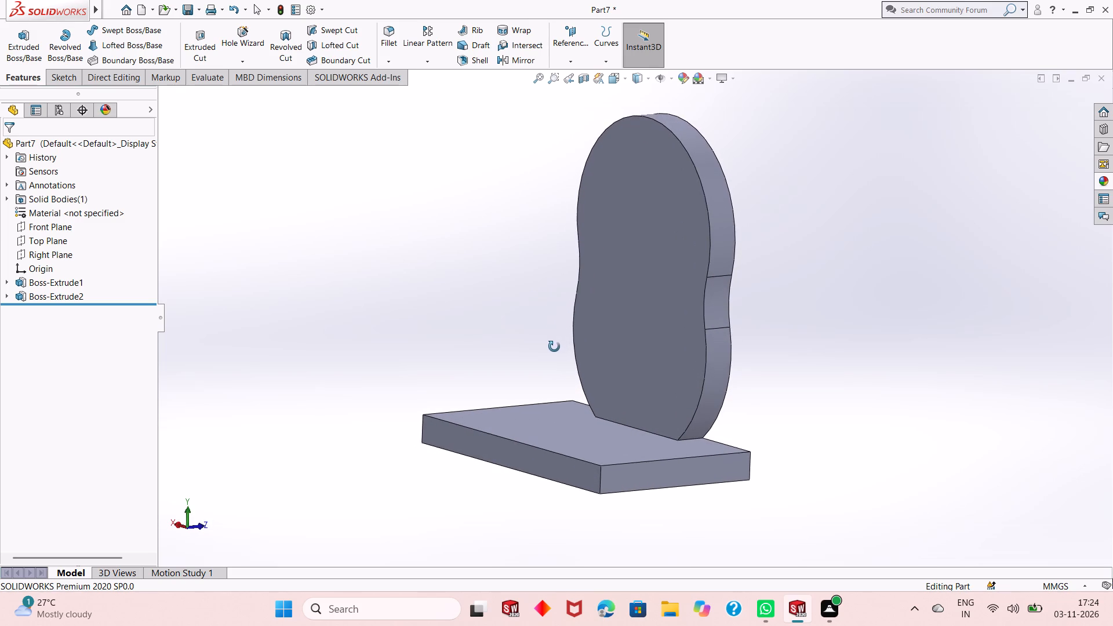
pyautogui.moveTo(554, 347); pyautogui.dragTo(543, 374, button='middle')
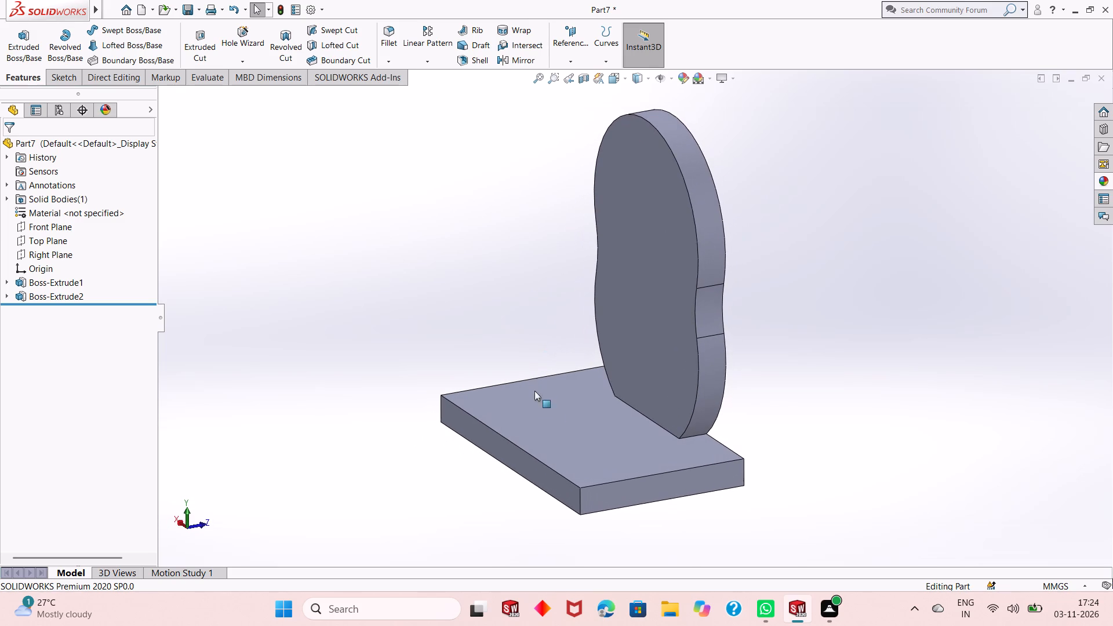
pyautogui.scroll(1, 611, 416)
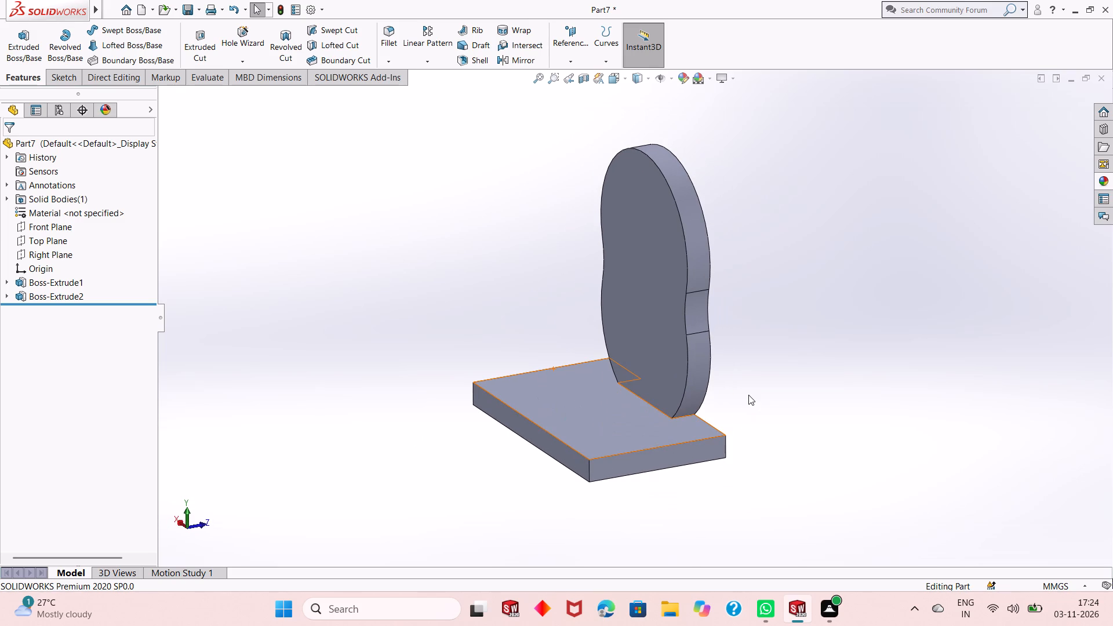
# Start a new sketch on the upright's large flat face on the base plate side, viewed face-on.
pyautogui.moveTo(748, 395); pyautogui.dragTo(716, 360, button='middle')
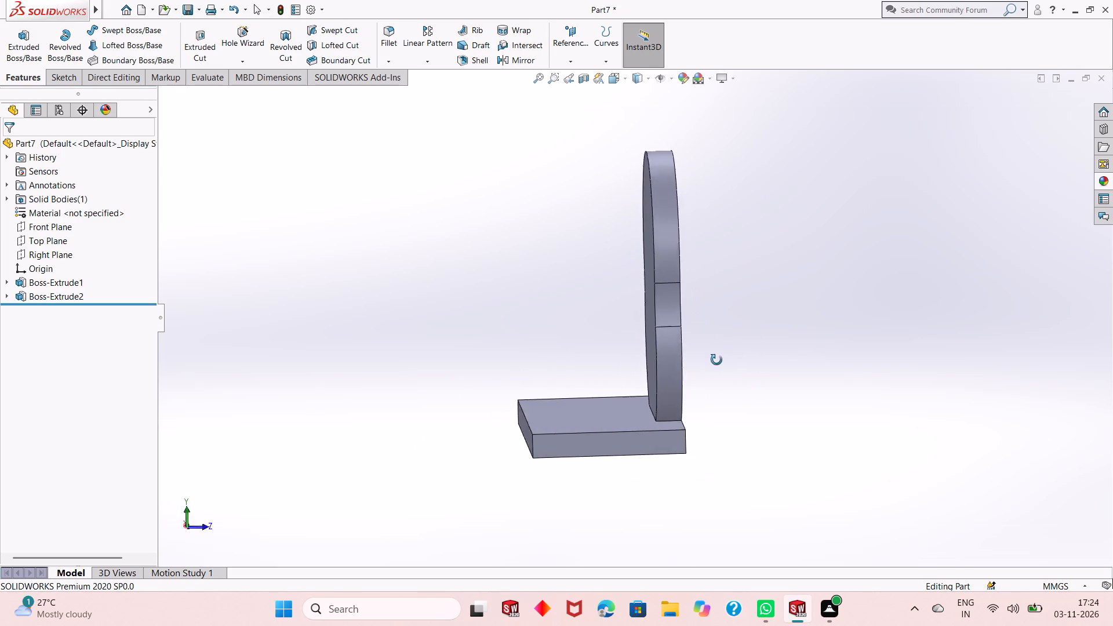
pyautogui.moveTo(716, 360); pyautogui.dragTo(682, 378, button='middle')
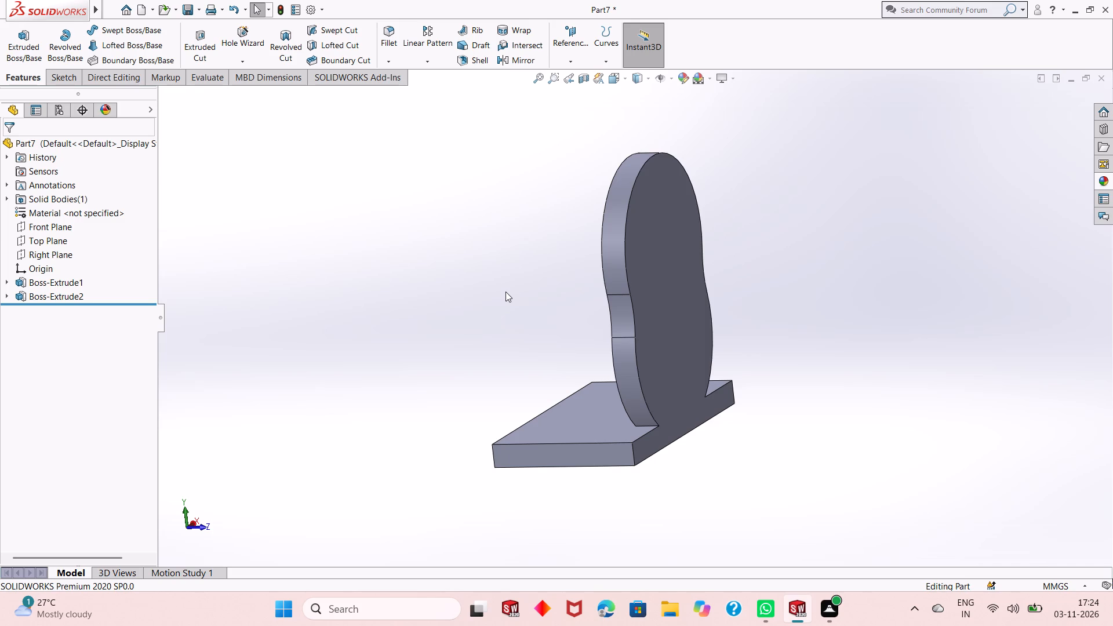
pyautogui.moveTo(552, 233); pyautogui.dragTo(613, 217, button='middle')
pyautogui.click(654, 232)
pyautogui.click(703, 204)
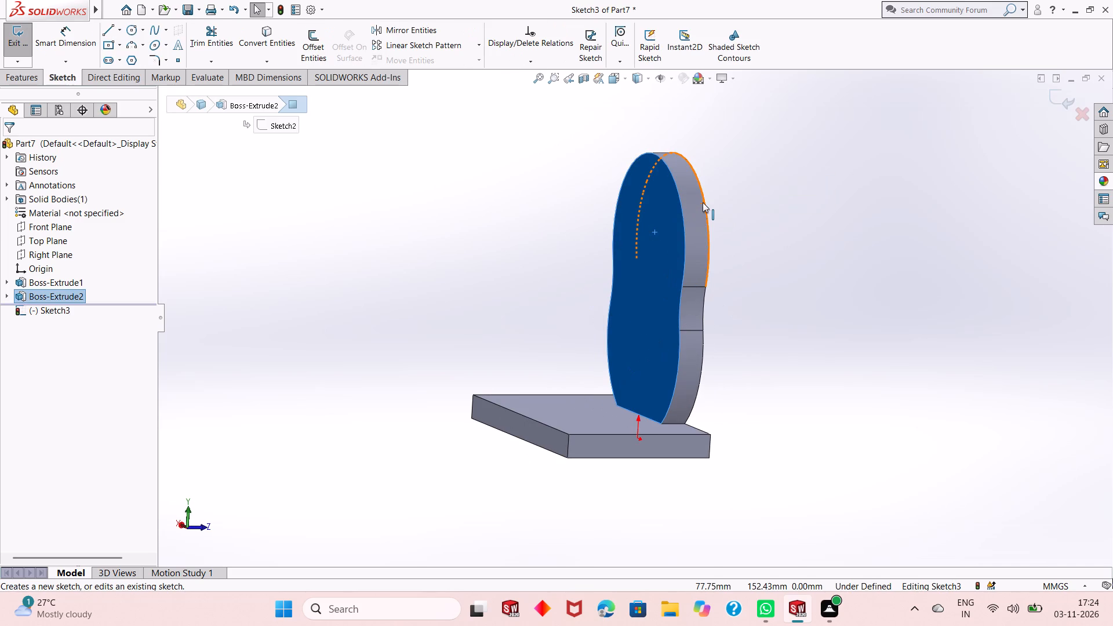
pyautogui.hotkey('ctrl', '8')
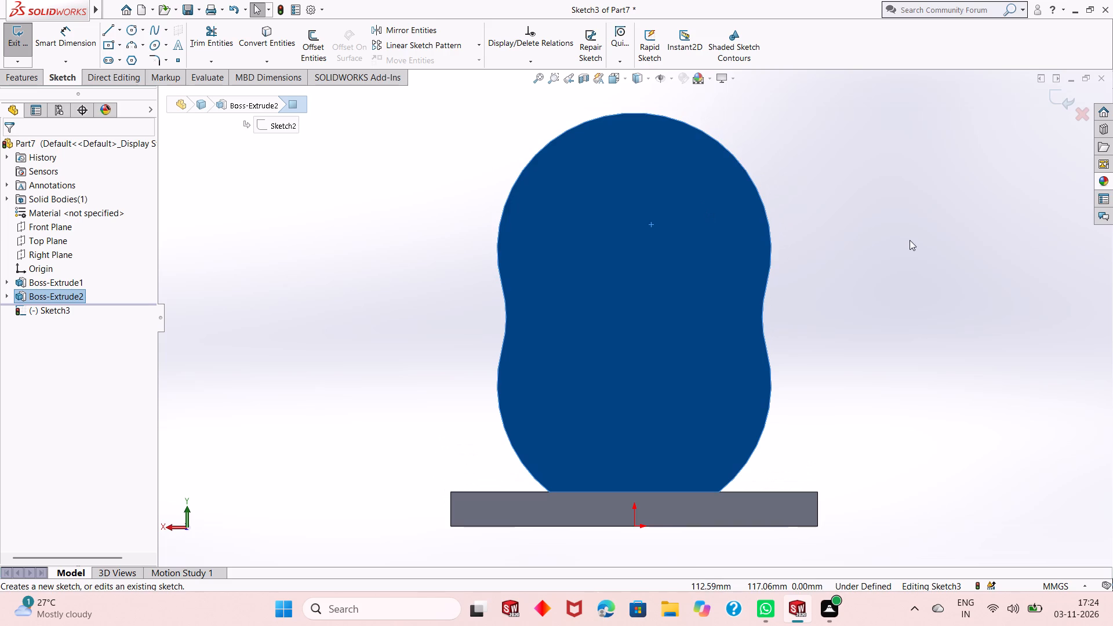
pyautogui.click(910, 241)
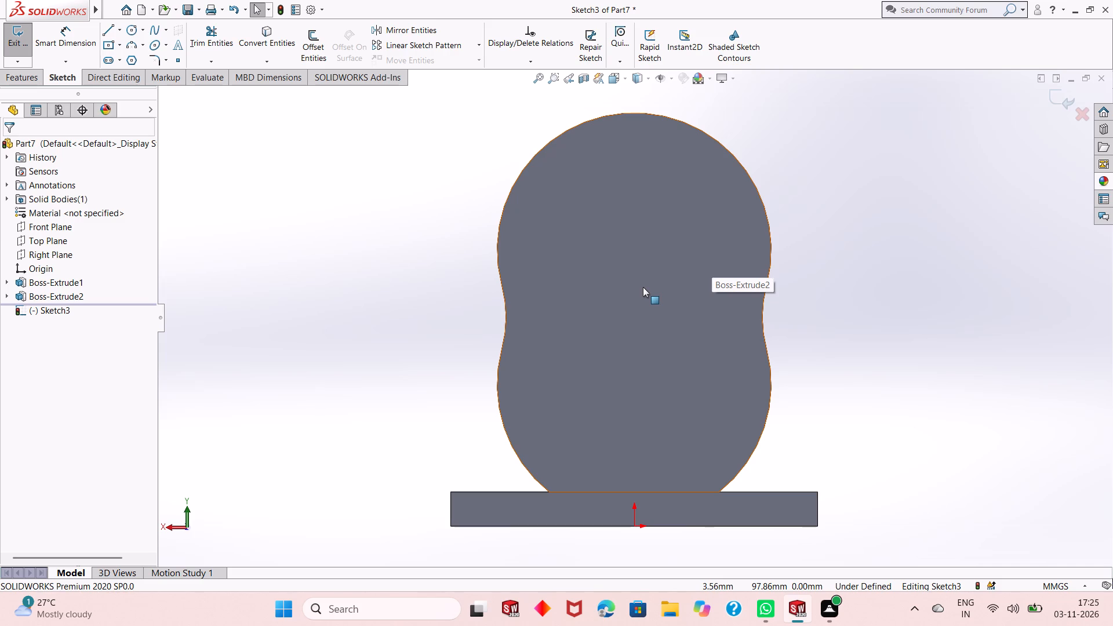
# Sketch two circles concentric with the upright's lobes, the upper about 41.5 mm and the lower about 40.1 mm in radius.
pyautogui.click(130, 29)
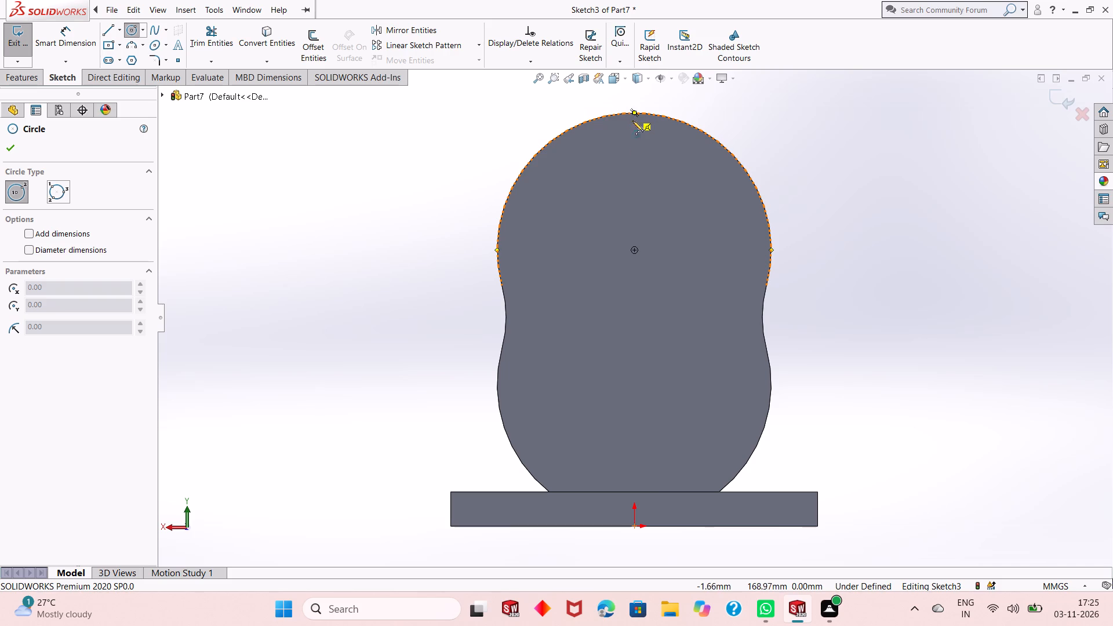
pyautogui.click(635, 248)
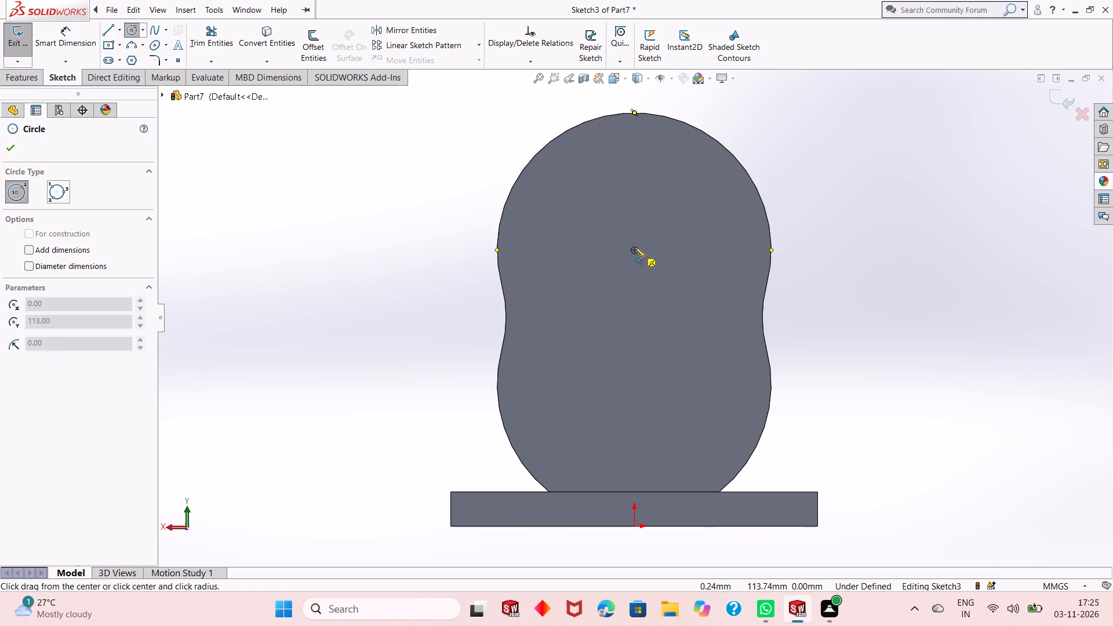
pyautogui.click(671, 155)
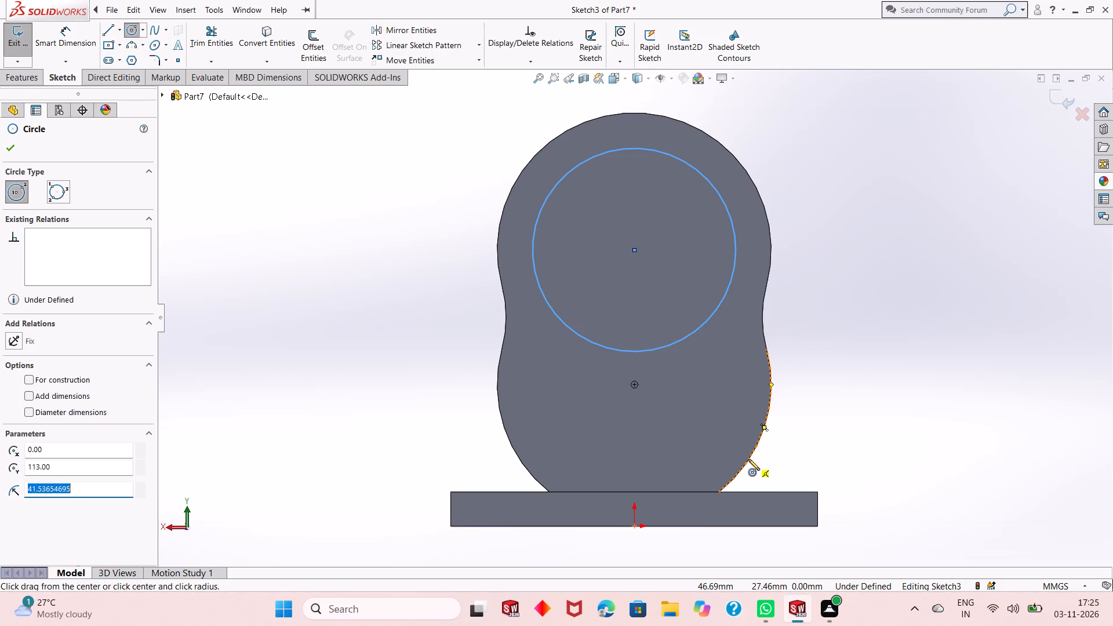
pyautogui.click(634, 384)
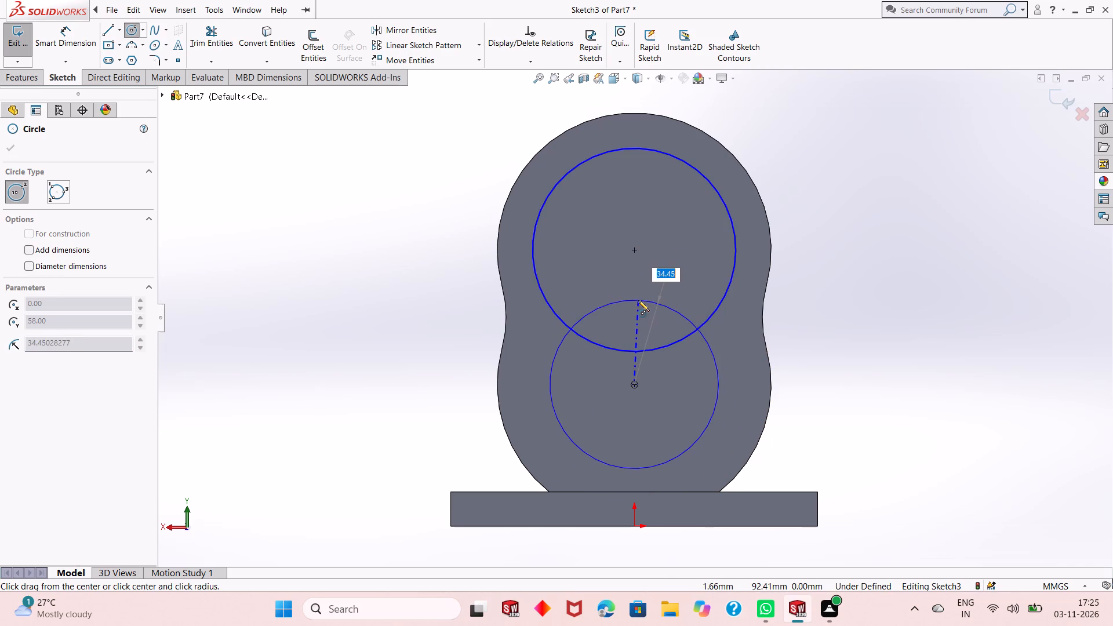
pyautogui.click(638, 286)
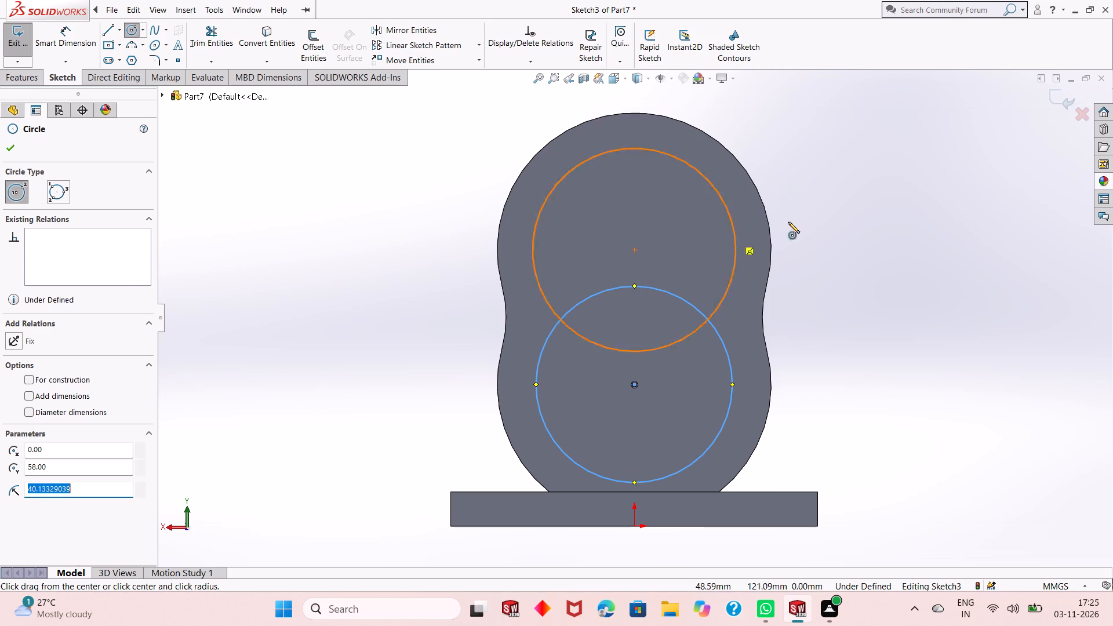
pyautogui.rightClick(836, 209)
pyautogui.click(850, 216)
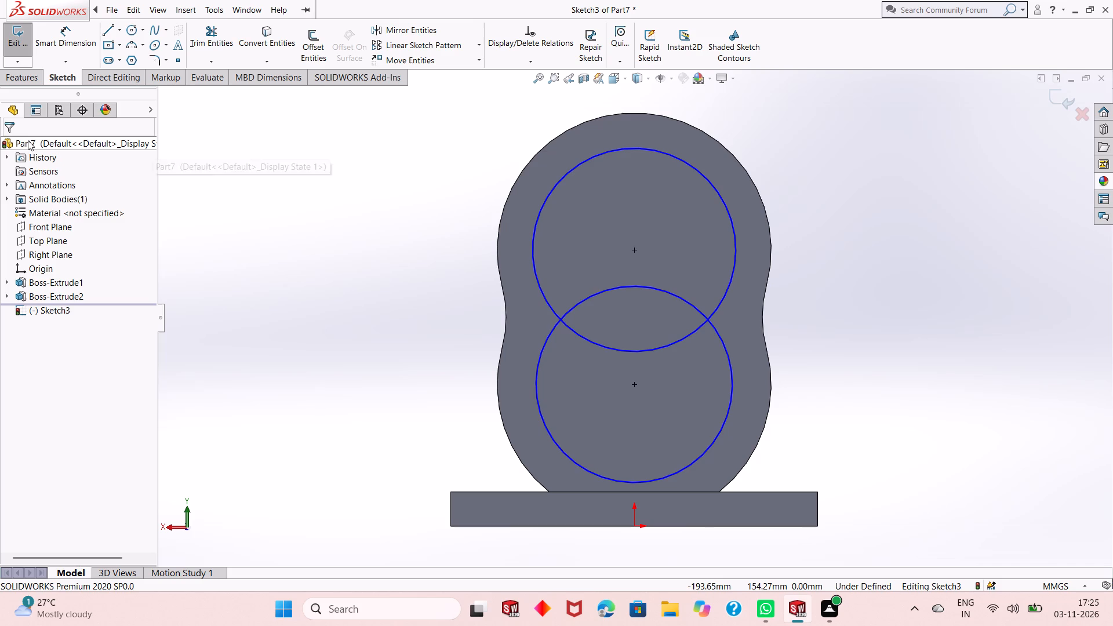
# Dimension the upper inner circle to a diameter of 84 mm.
pyautogui.click(64, 47)
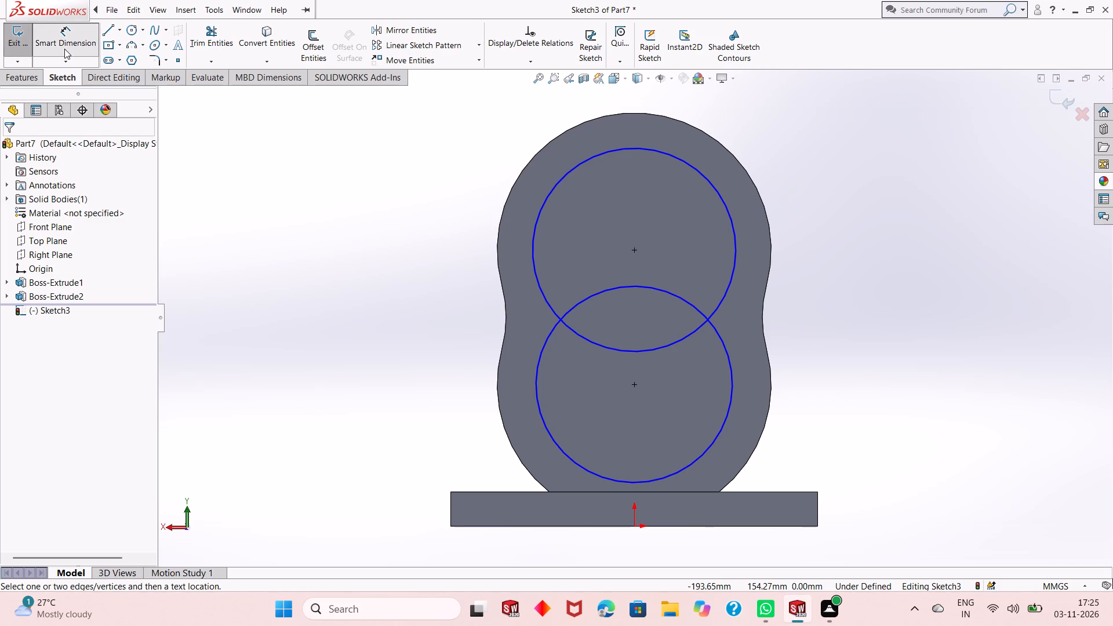
pyautogui.click(736, 247)
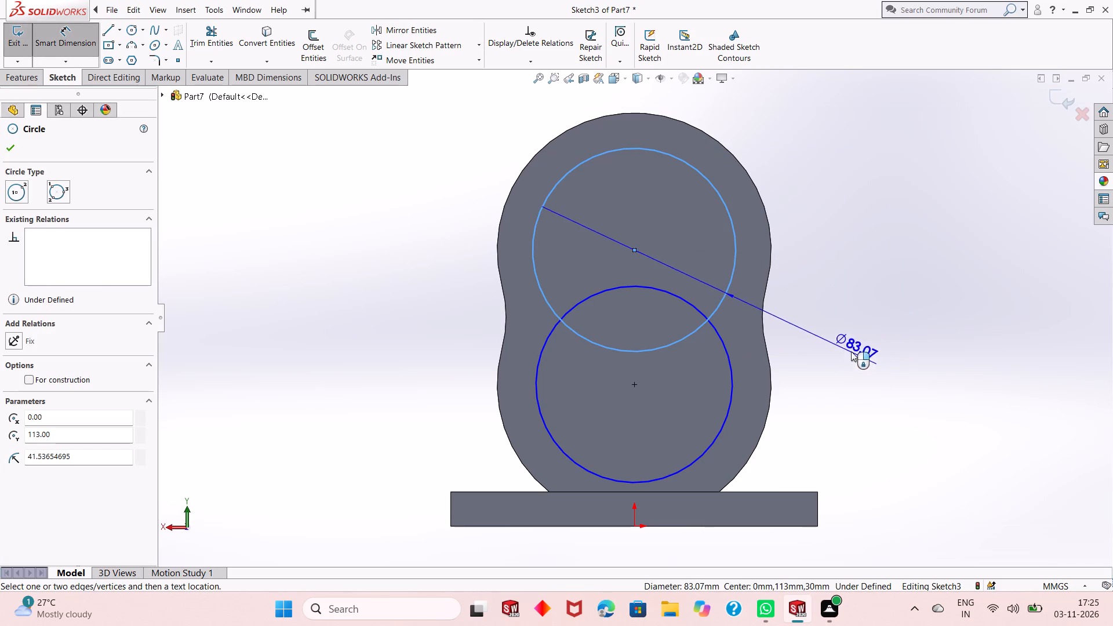
pyautogui.click(852, 376)
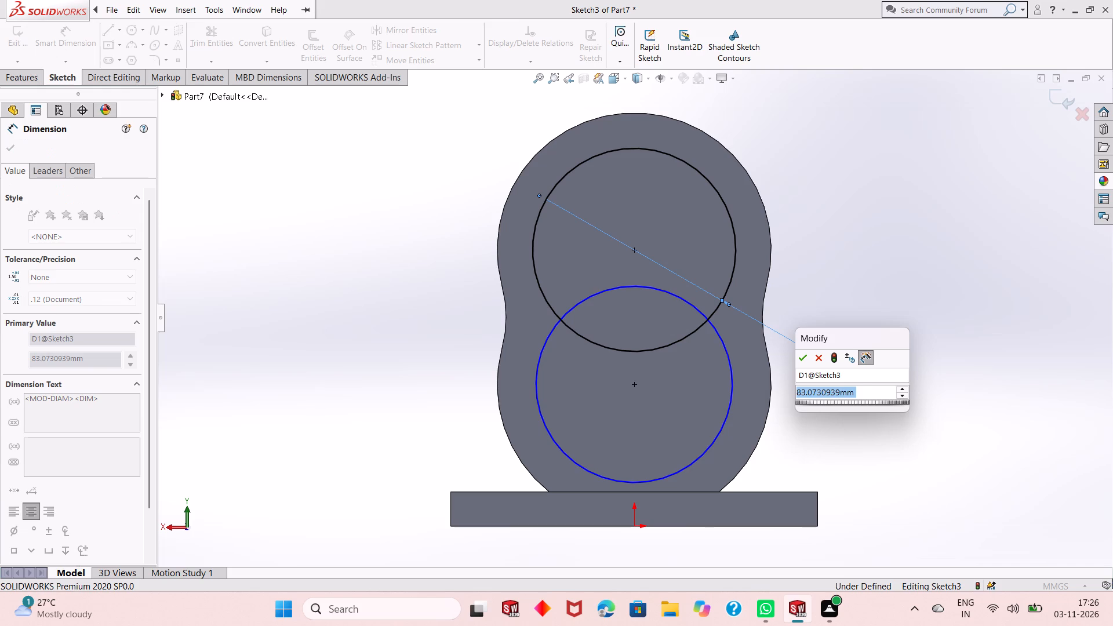
pyautogui.write('84')
pyautogui.press('Return')
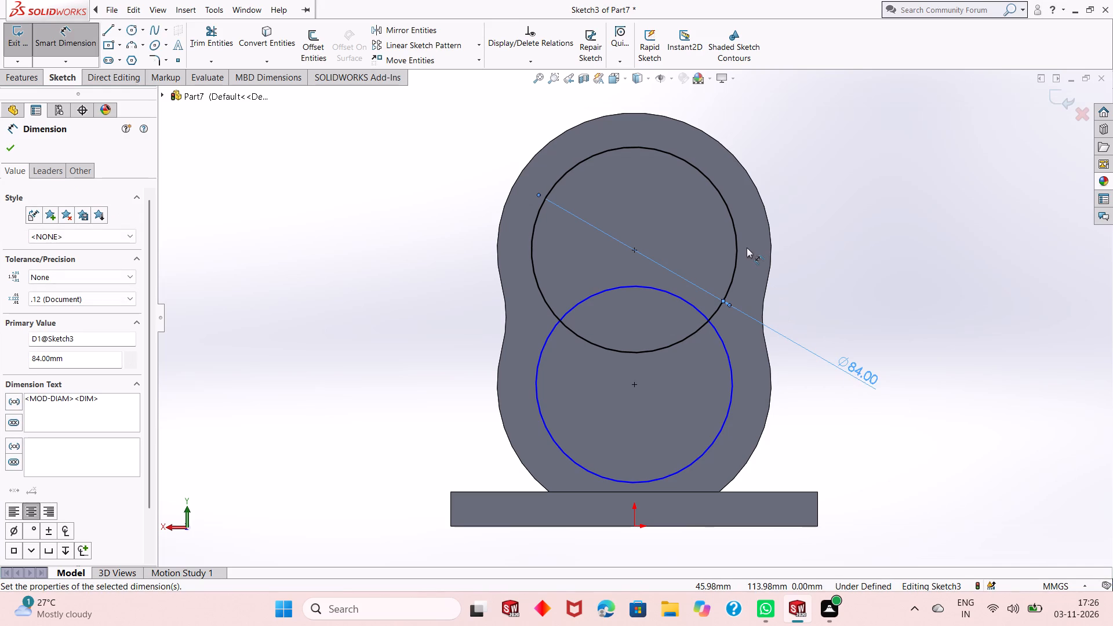
pyautogui.rightClick(878, 194)
pyautogui.click(897, 235)
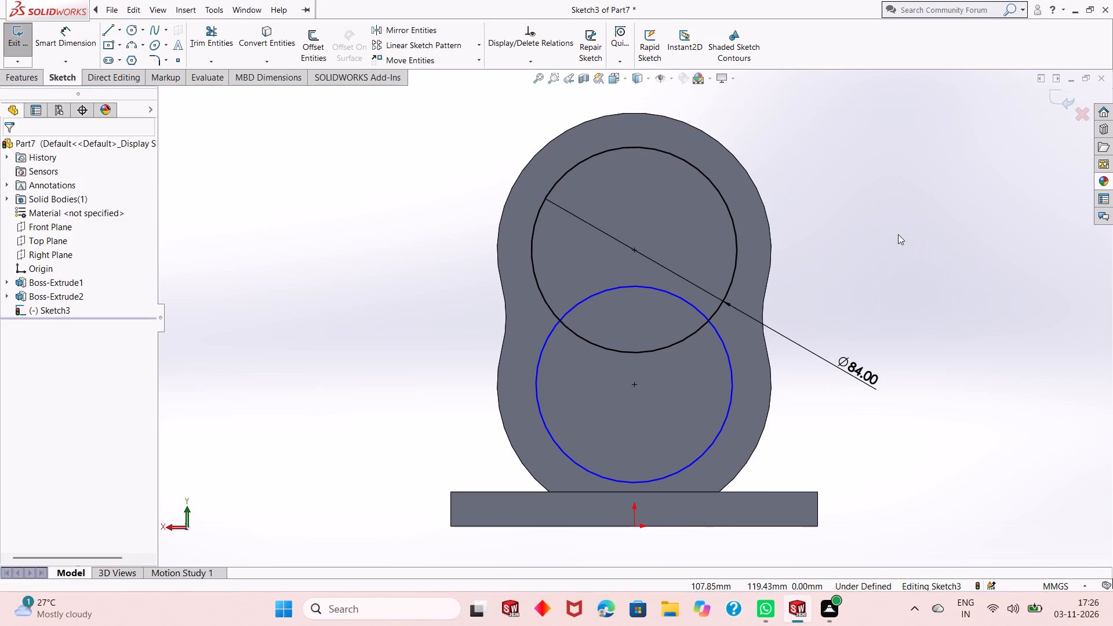
# Add an equal relation between the upper and lower inner circles.
pyautogui.click(734, 275)
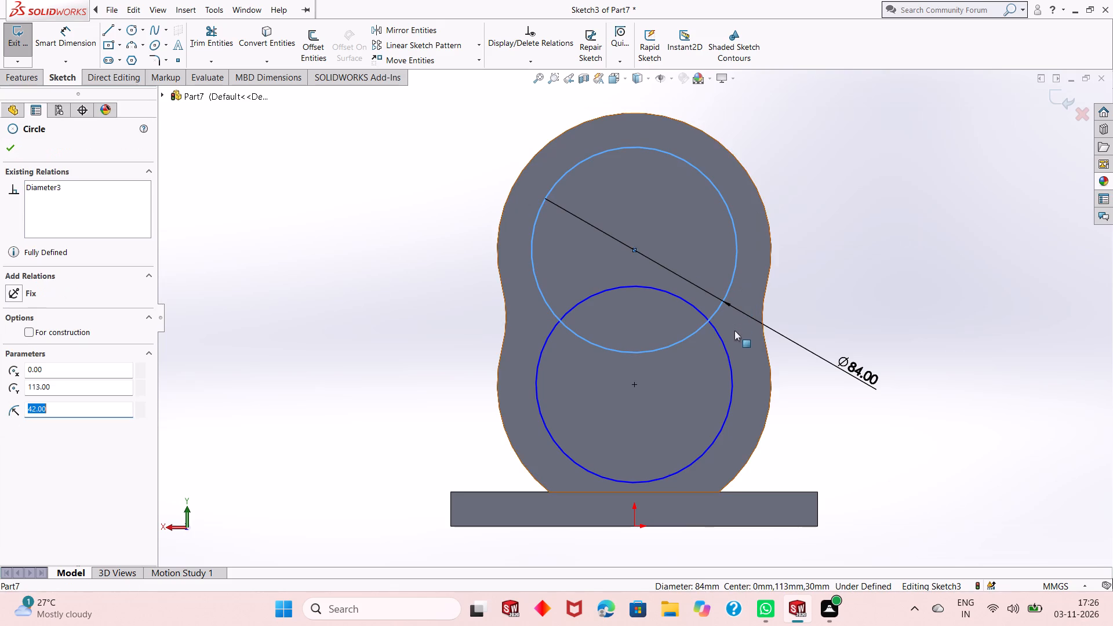
pyautogui.keyDown('ctrl'); pyautogui.click(728, 351); pyautogui.keyUp('ctrl')
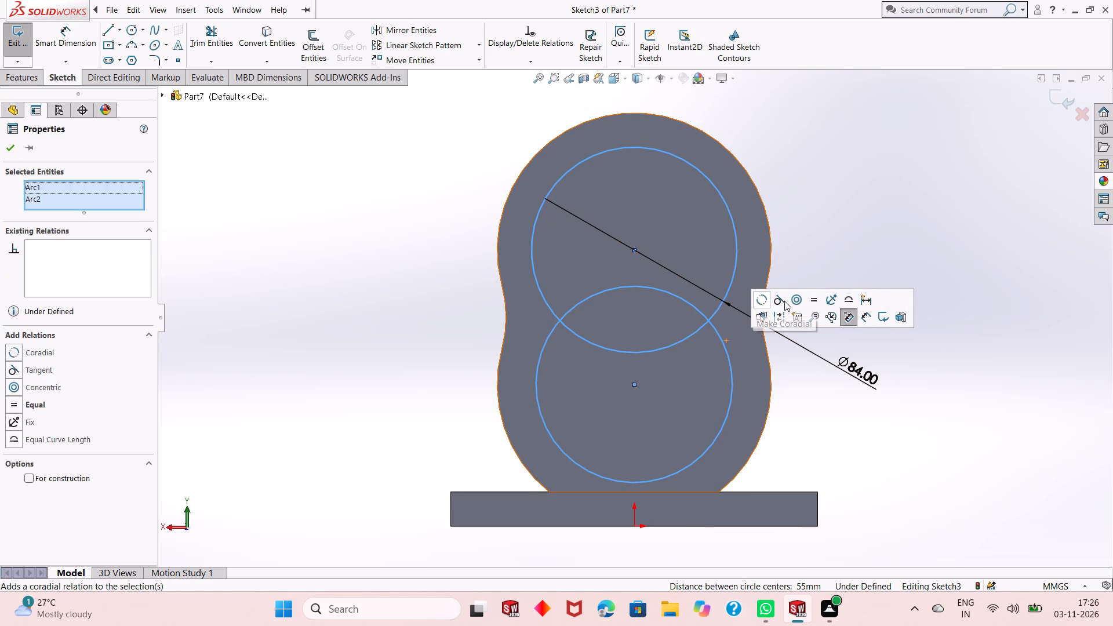
pyautogui.click(821, 302)
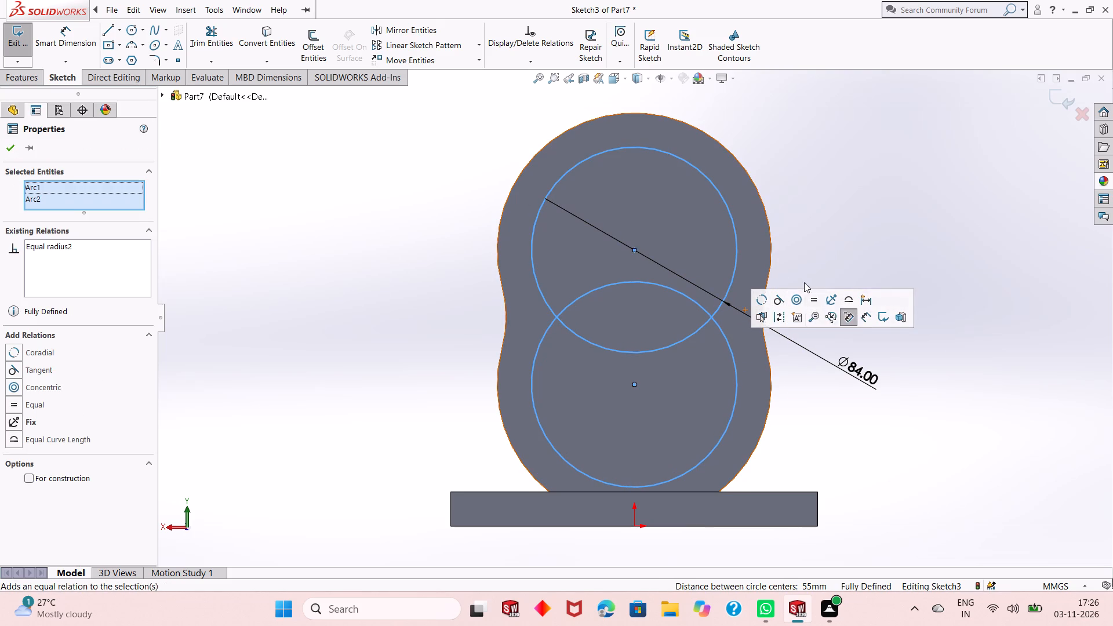
pyautogui.click(8, 150)
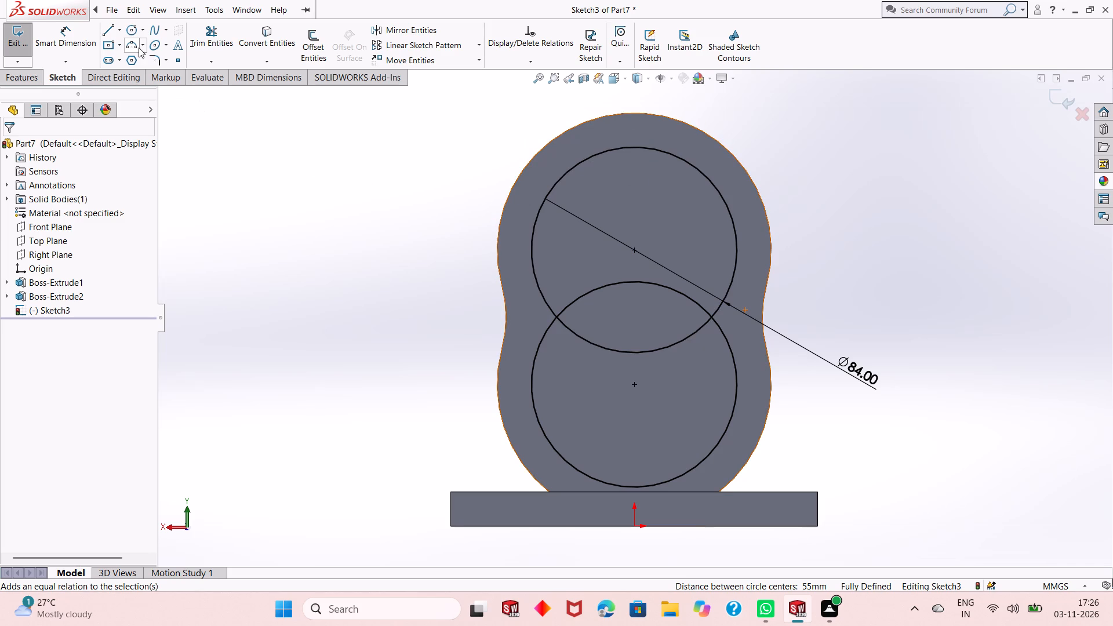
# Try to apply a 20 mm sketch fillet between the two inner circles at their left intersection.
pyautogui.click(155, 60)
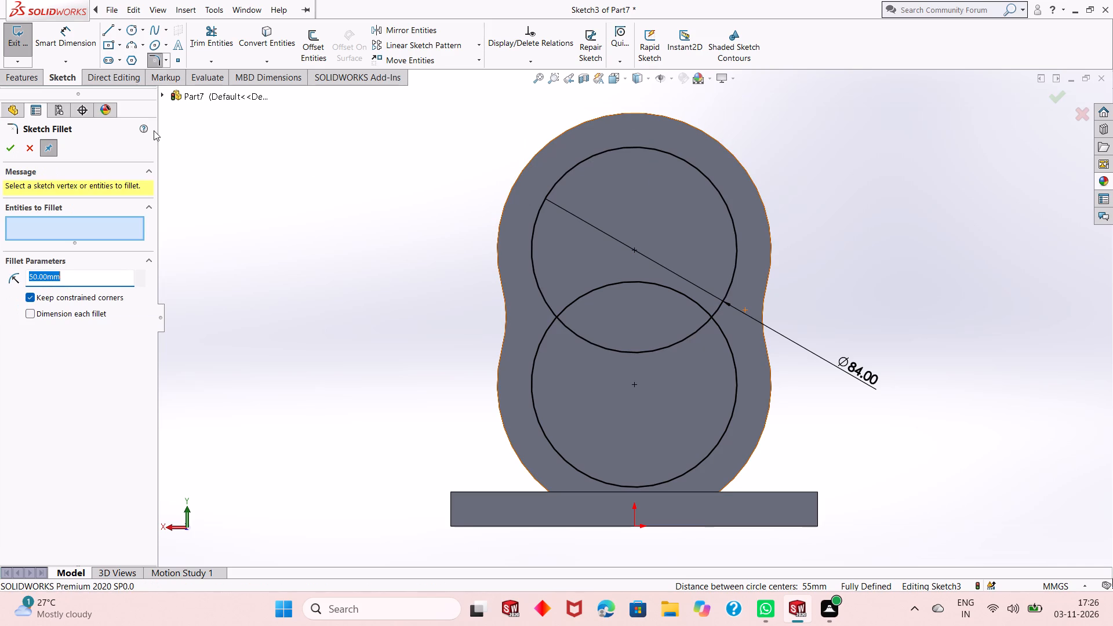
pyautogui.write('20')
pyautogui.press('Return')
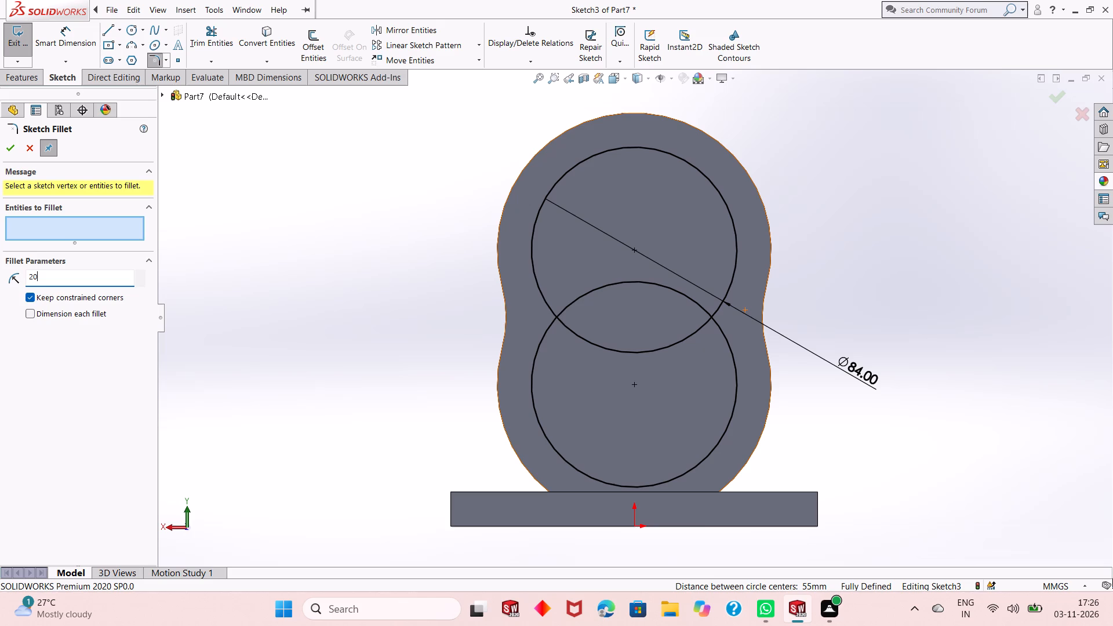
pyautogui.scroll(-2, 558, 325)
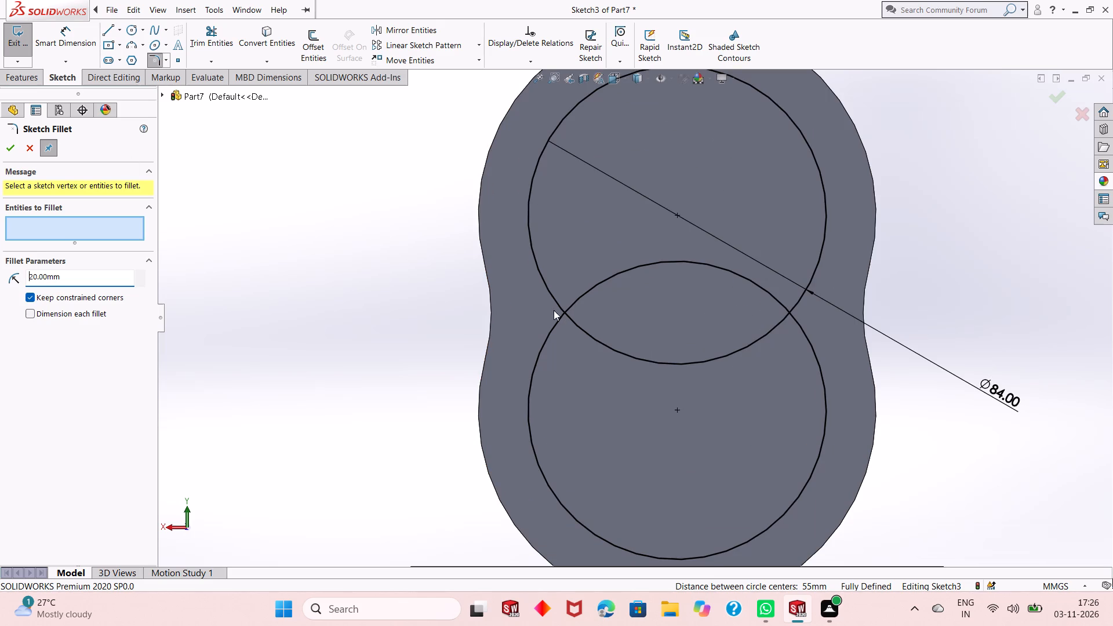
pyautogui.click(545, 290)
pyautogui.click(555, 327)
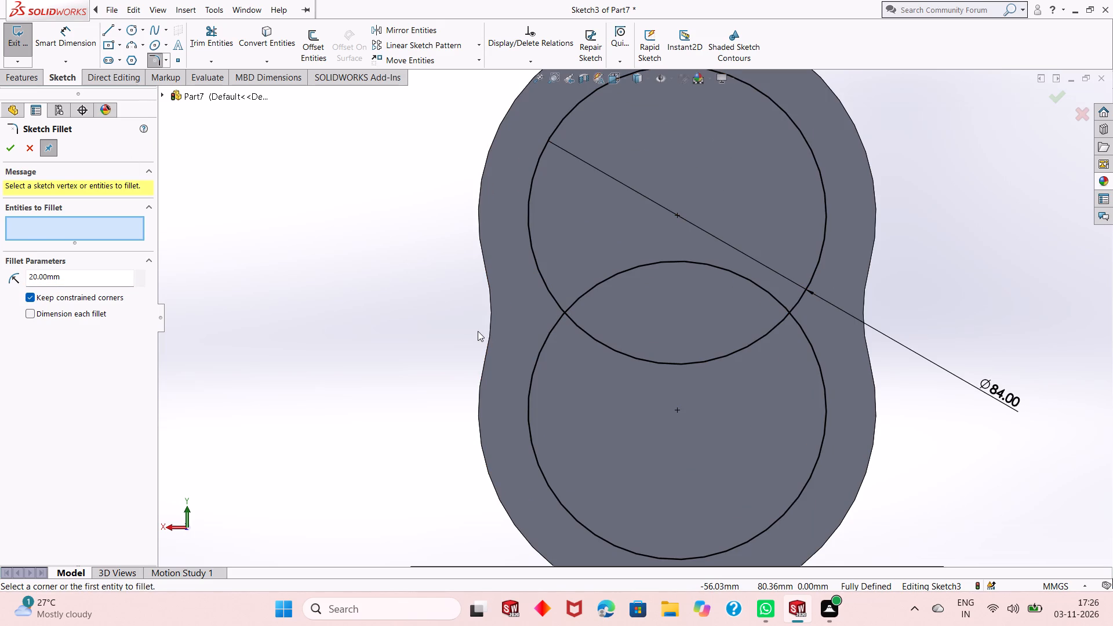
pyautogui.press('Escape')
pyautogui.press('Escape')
# Draw a three-point arc of 20 mm radius joining the two inner circles across their left intersection, curving inward.
pyautogui.scroll(2, 566, 343)
pyautogui.scroll(-2, 739, 319)
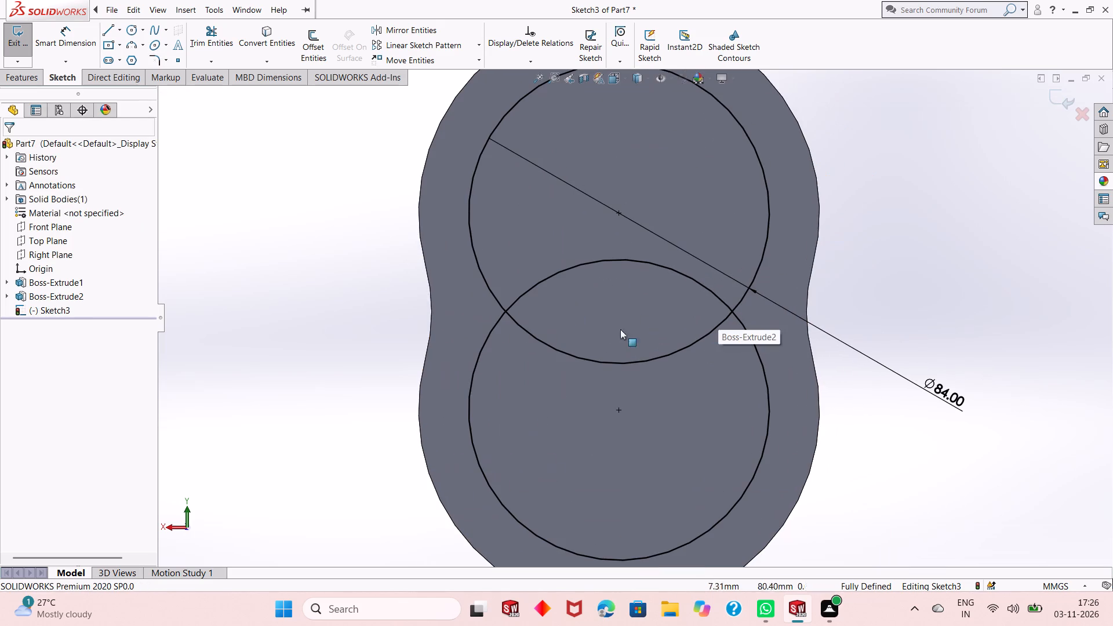
pyautogui.click(131, 48)
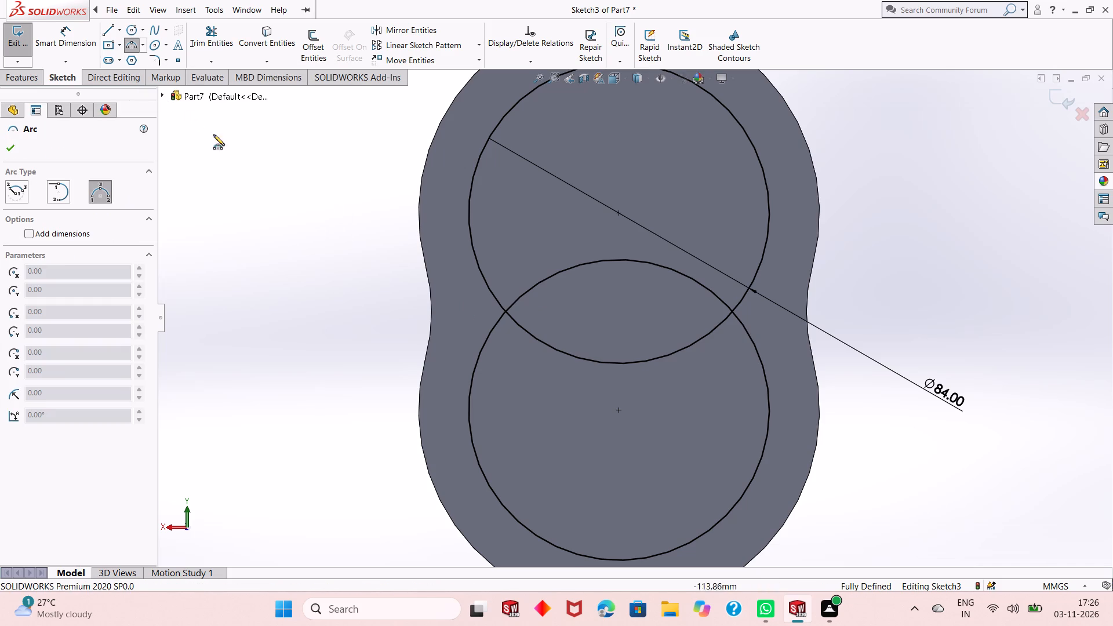
pyautogui.scroll(-3, 523, 295)
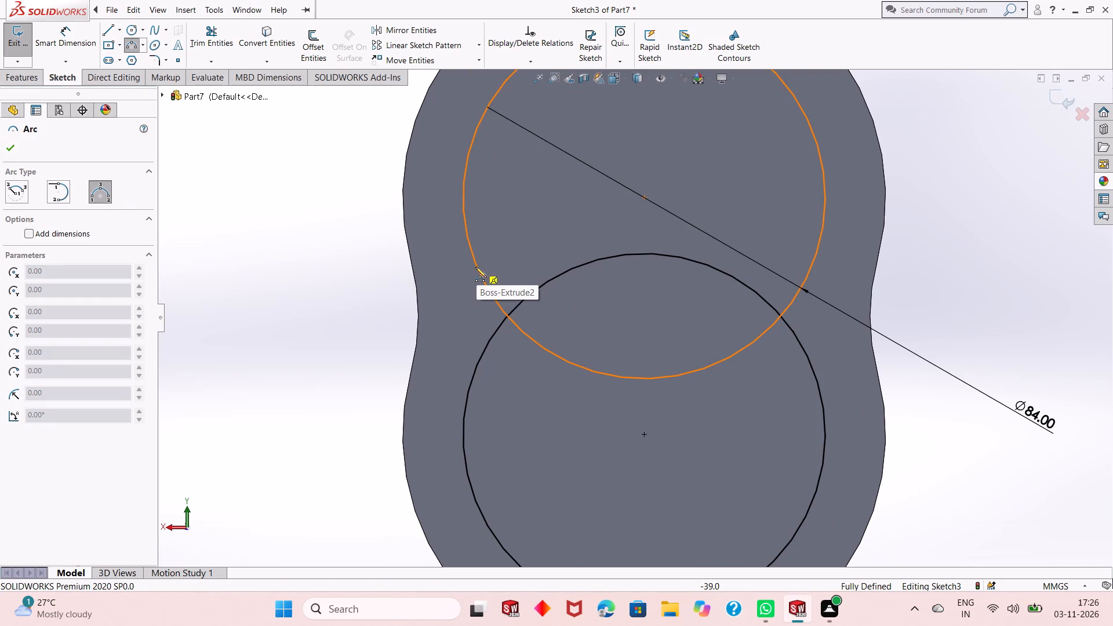
pyautogui.click(474, 254)
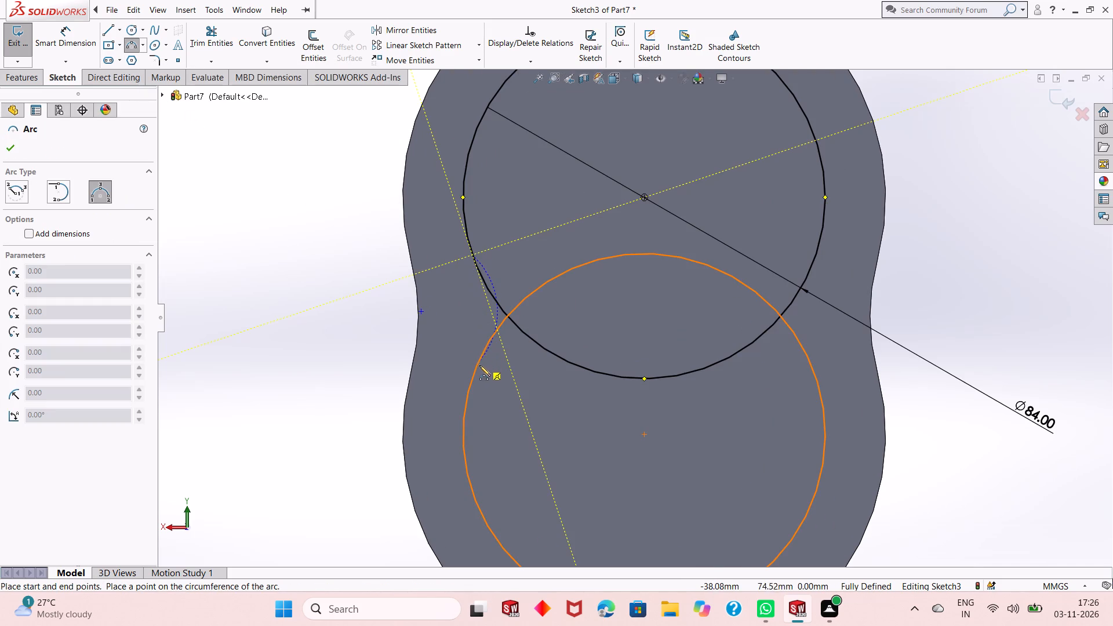
pyautogui.click(475, 366)
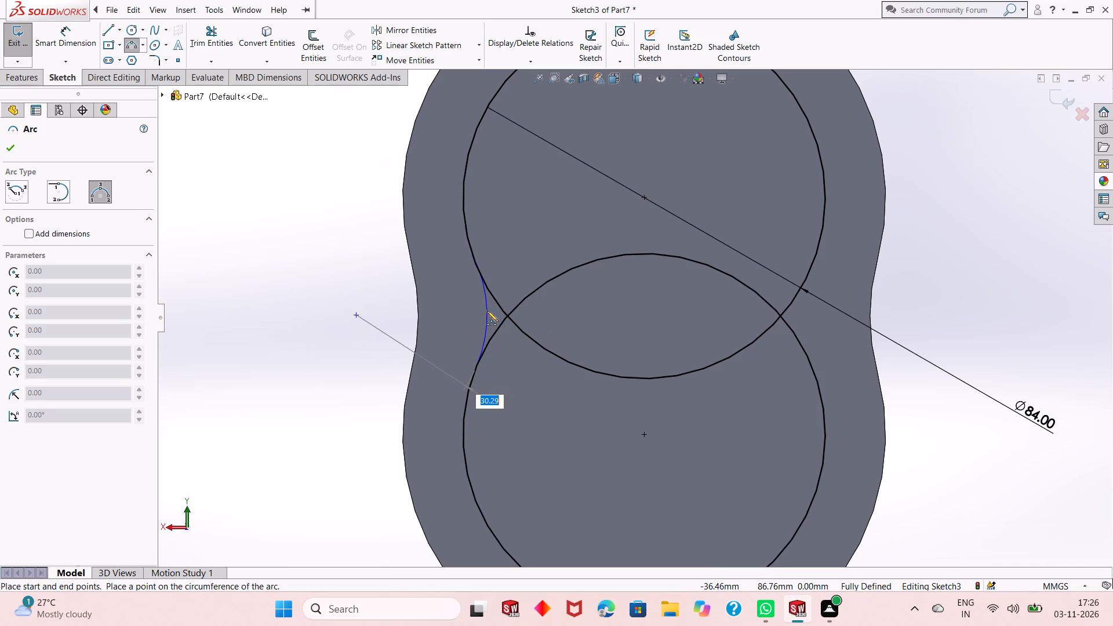
pyautogui.write('20')
pyautogui.press('Return')
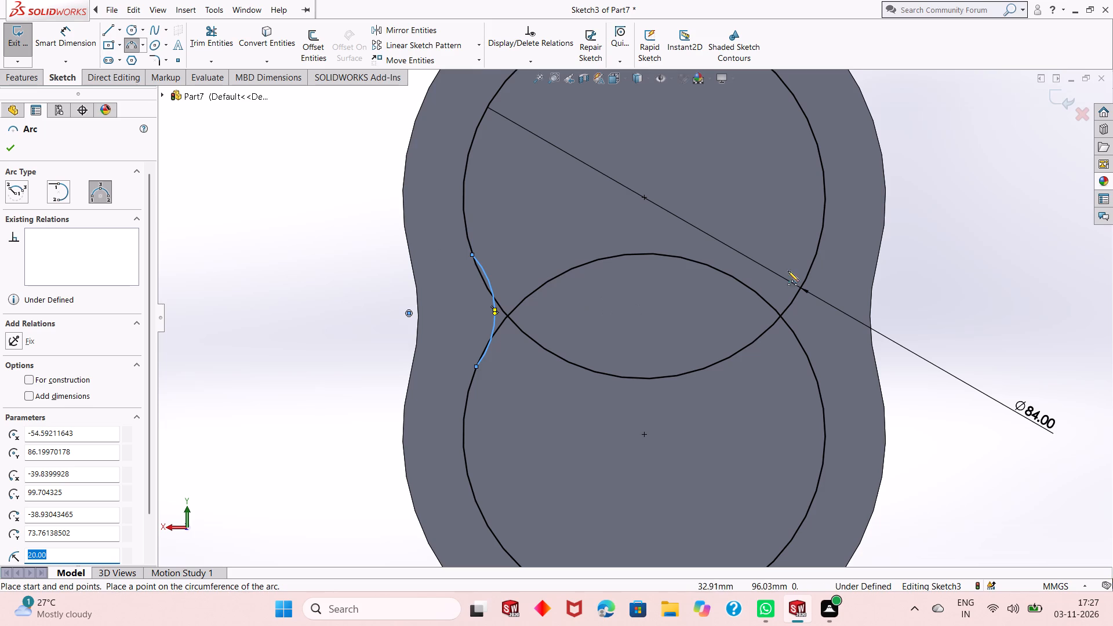
# Draw a matching three-point arc of 20 mm radius joining the two inner circles across their right intersection.
pyautogui.scroll(1, 530, 325)
pyautogui.scroll(-1, 819, 291)
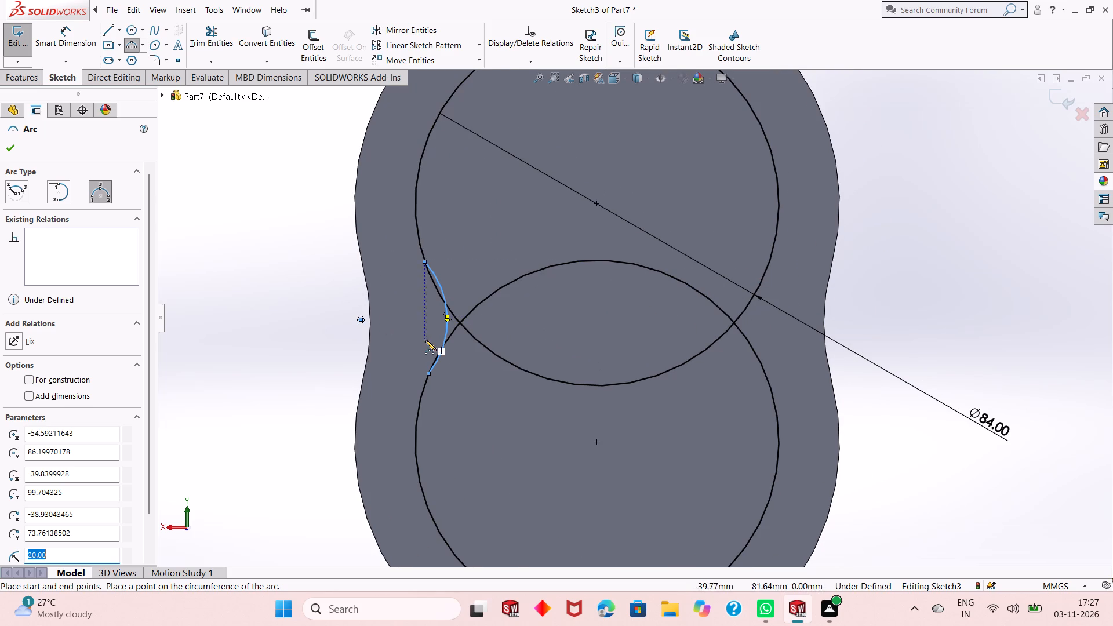
pyautogui.scroll(4, 425, 340)
pyautogui.scroll(-3, 745, 307)
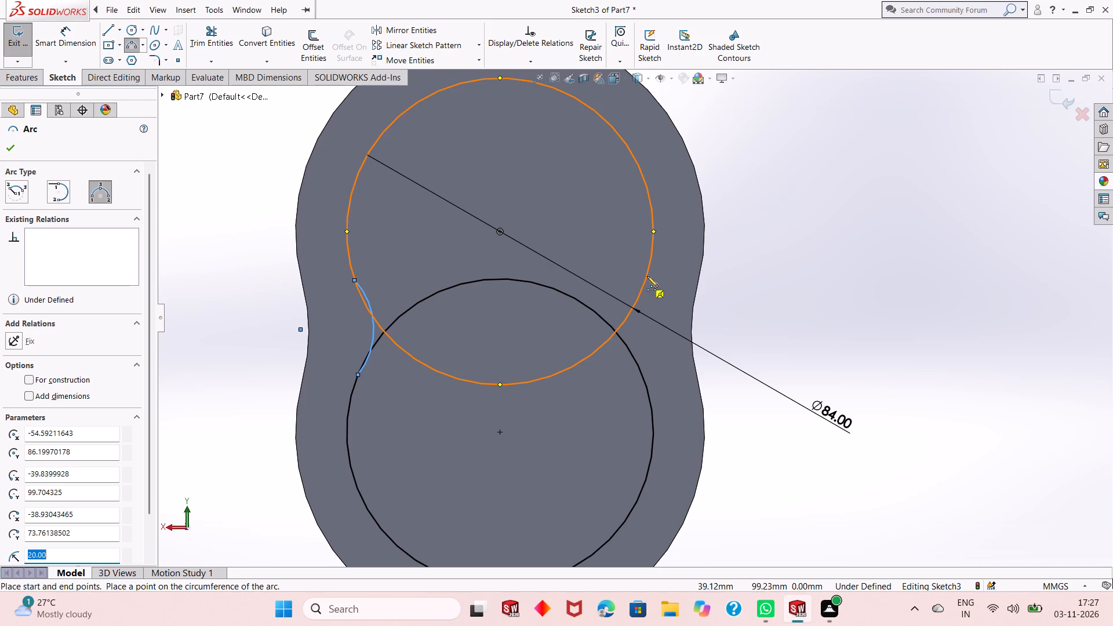
pyautogui.click(646, 267)
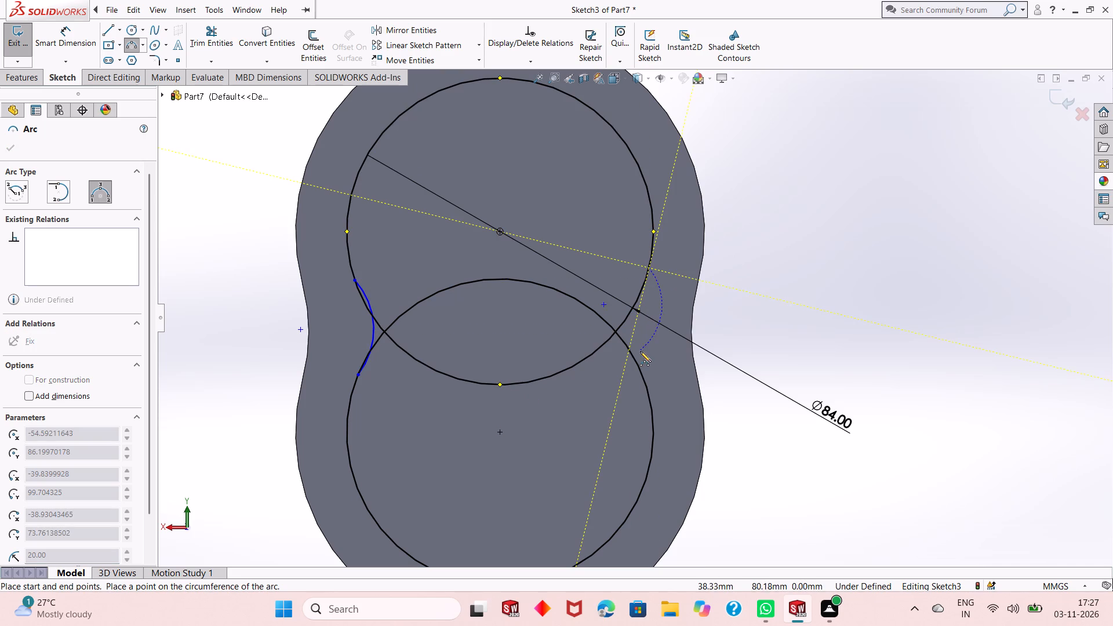
pyautogui.click(642, 370)
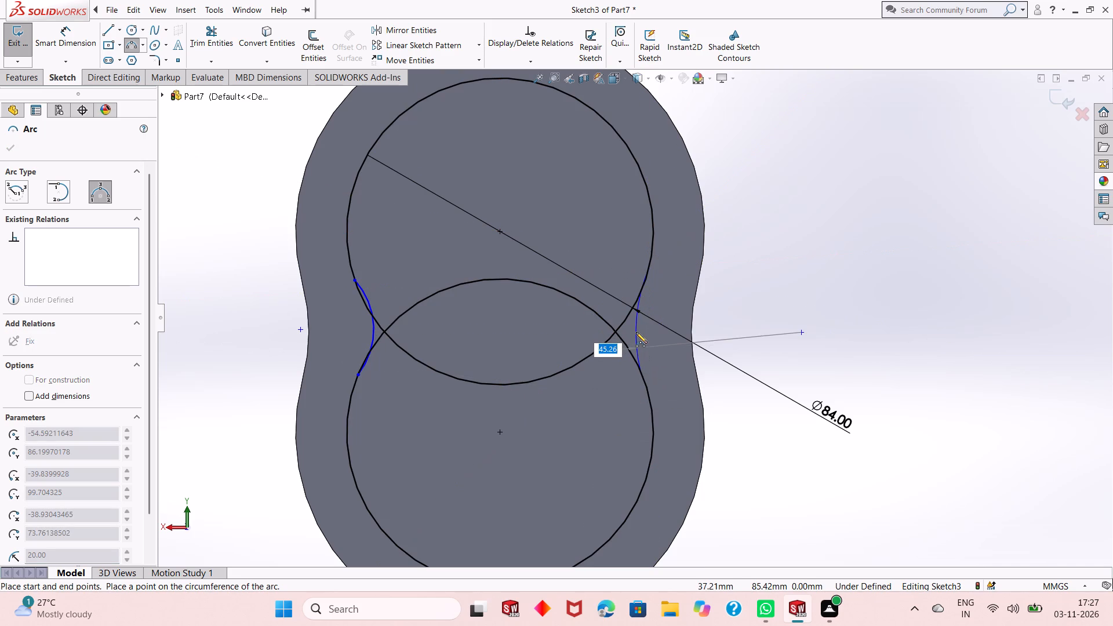
pyautogui.write('20')
pyautogui.press('Return')
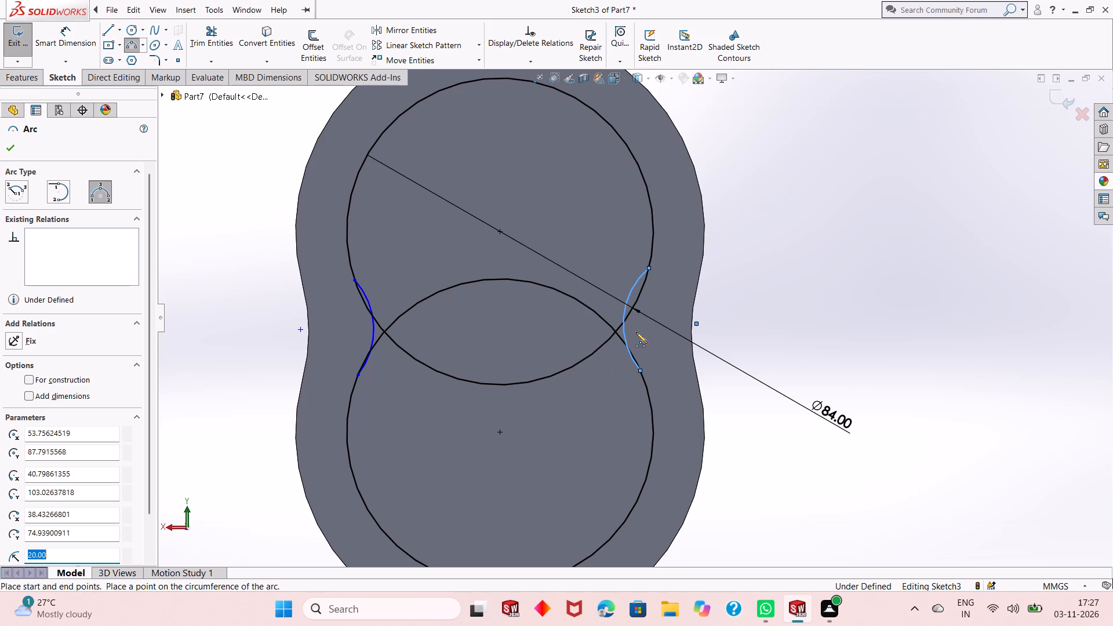
# Dimension the left connecting arc of the inner profile with a 20 mm radius.
pyautogui.rightClick(763, 216)
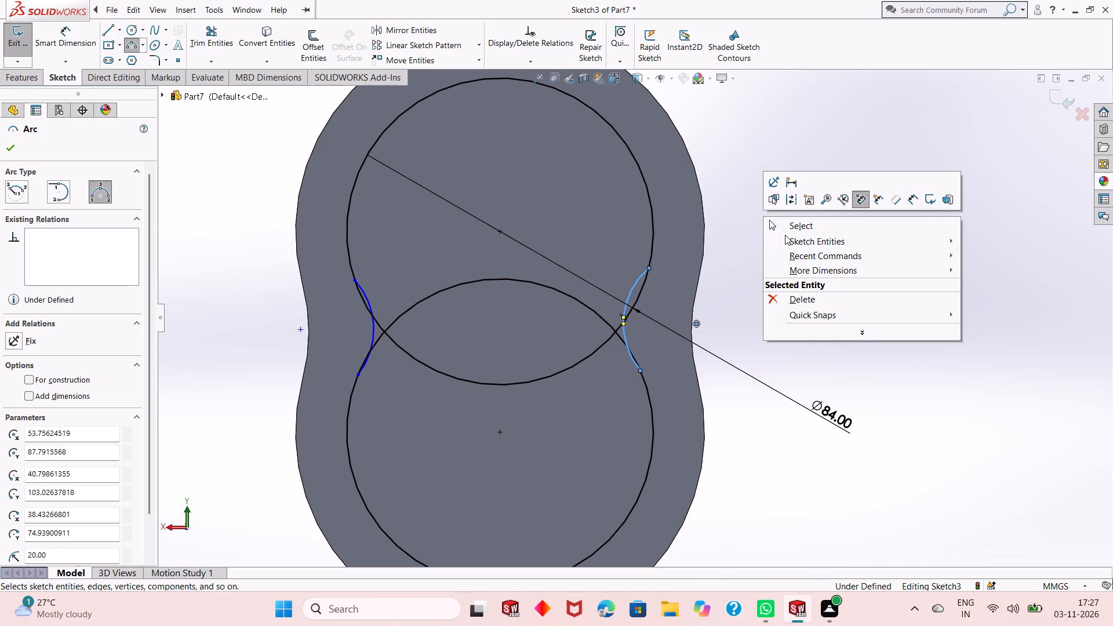
pyautogui.click(785, 226)
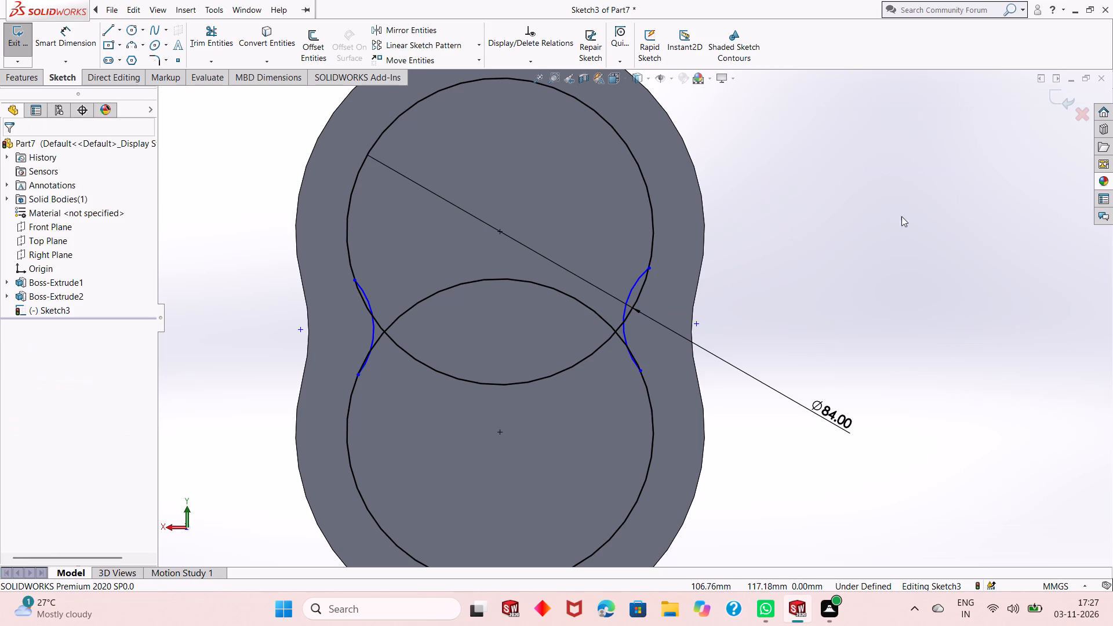
pyautogui.scroll(-1, 861, 228)
pyautogui.scroll(1, 754, 337)
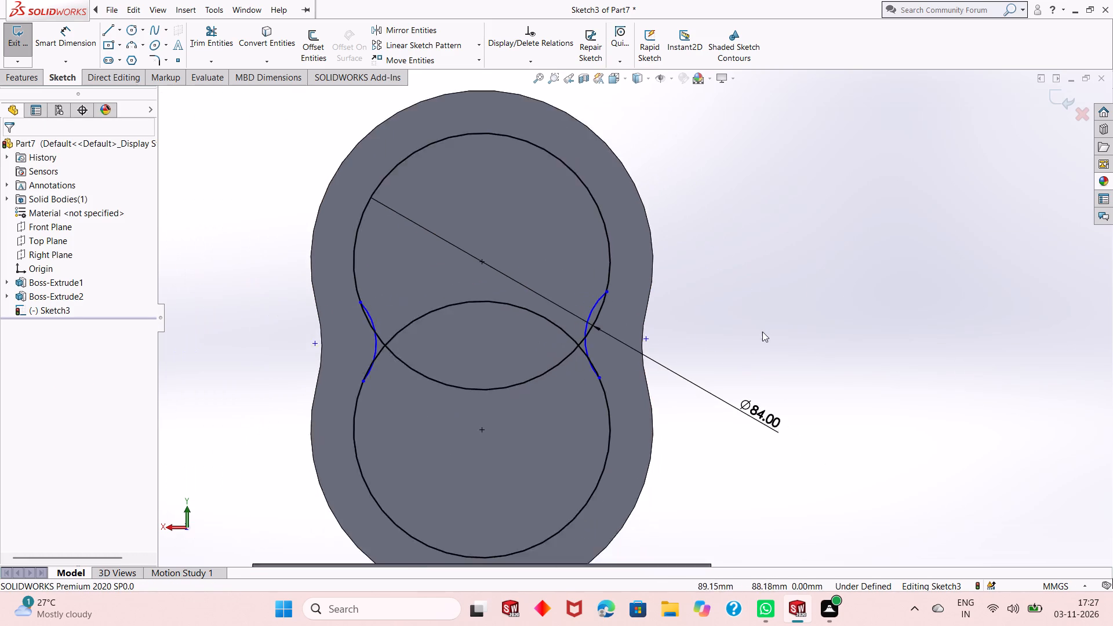
pyautogui.scroll(3, 762, 332)
pyautogui.scroll(-3, 398, 384)
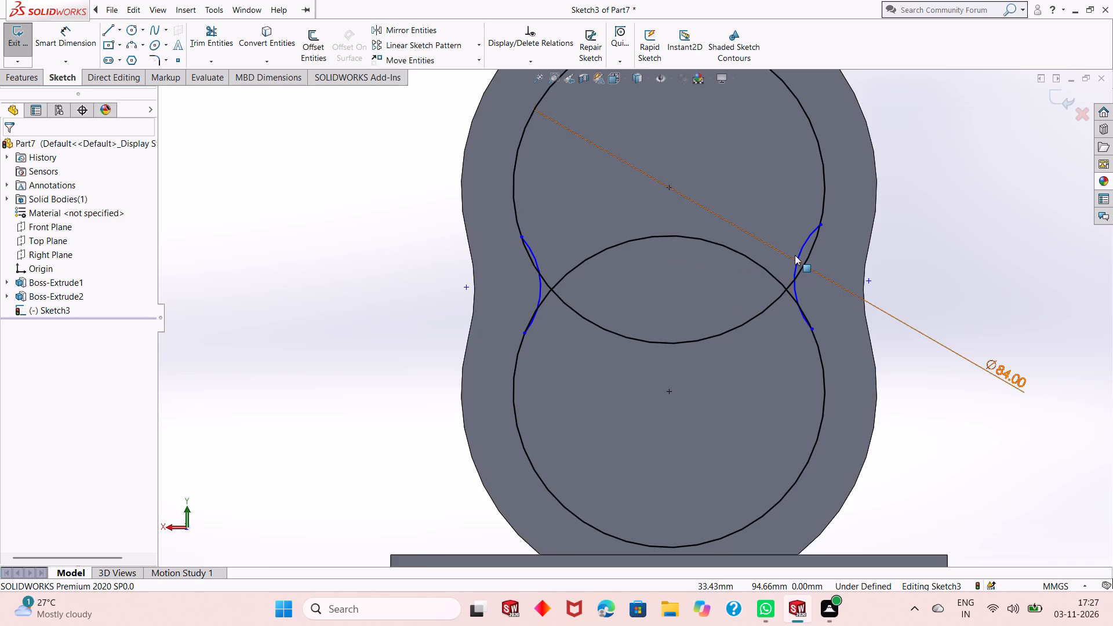
pyautogui.scroll(-1, 795, 255)
pyautogui.click(64, 38)
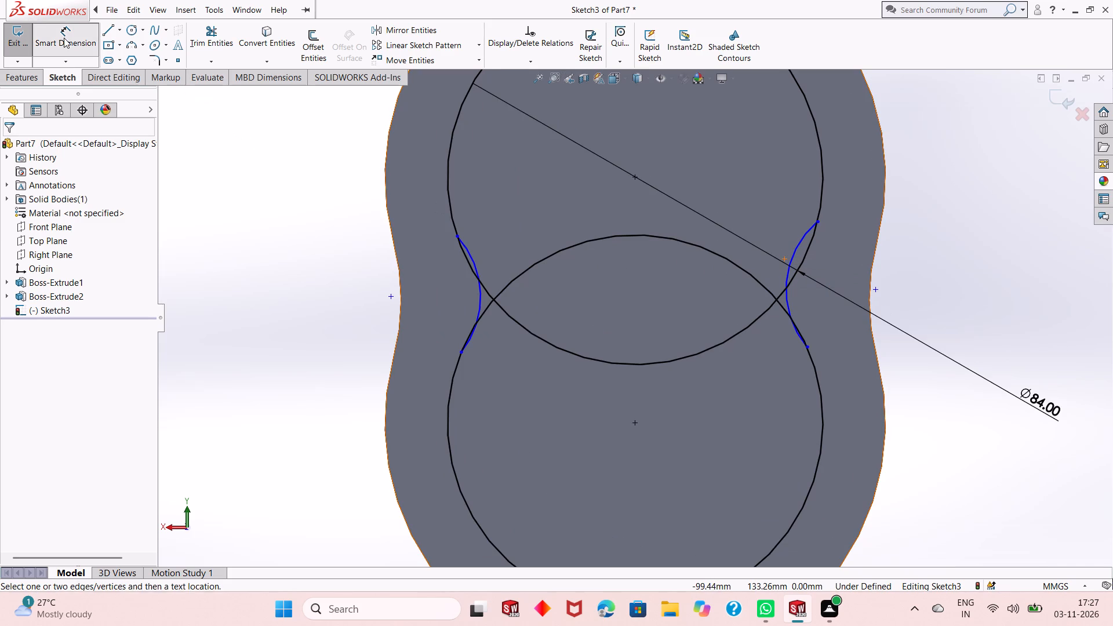
pyautogui.click(481, 297)
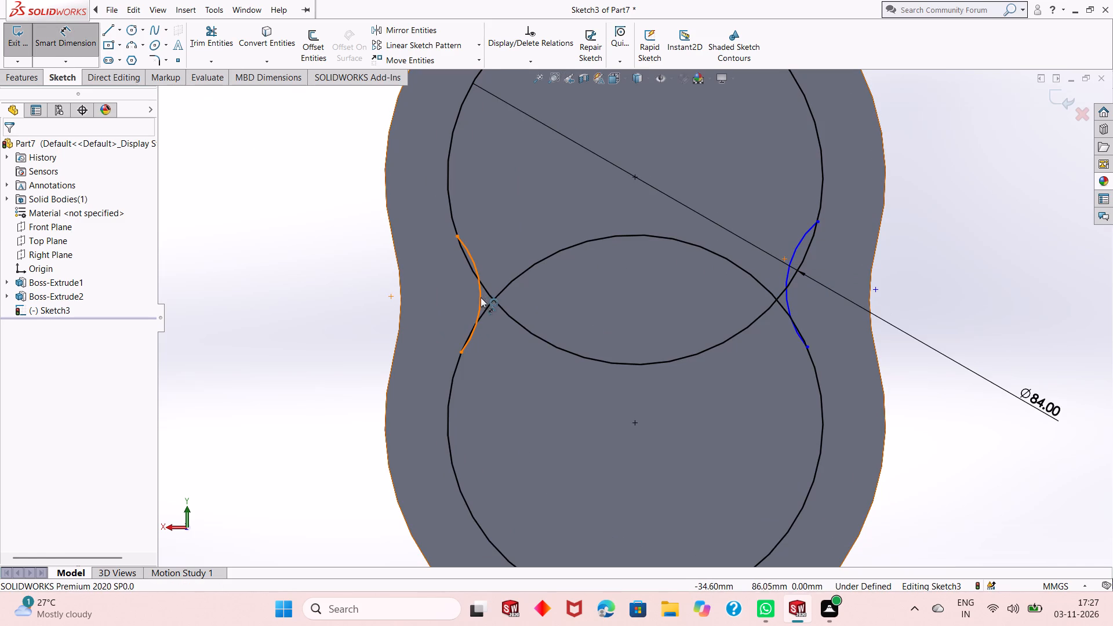
pyautogui.click(448, 310)
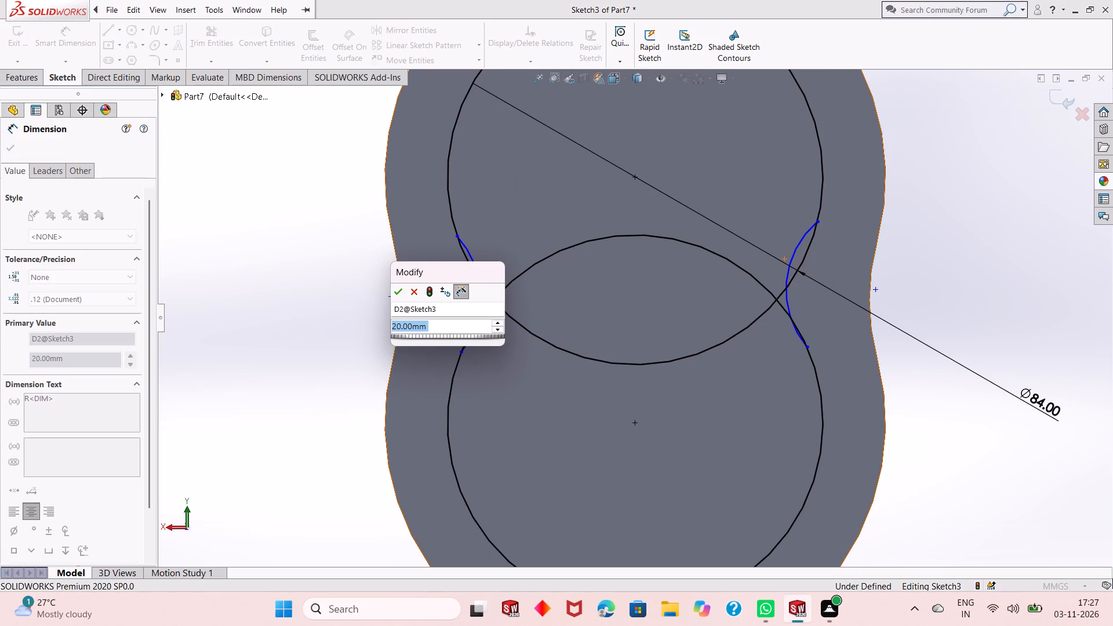
pyautogui.press('Return')
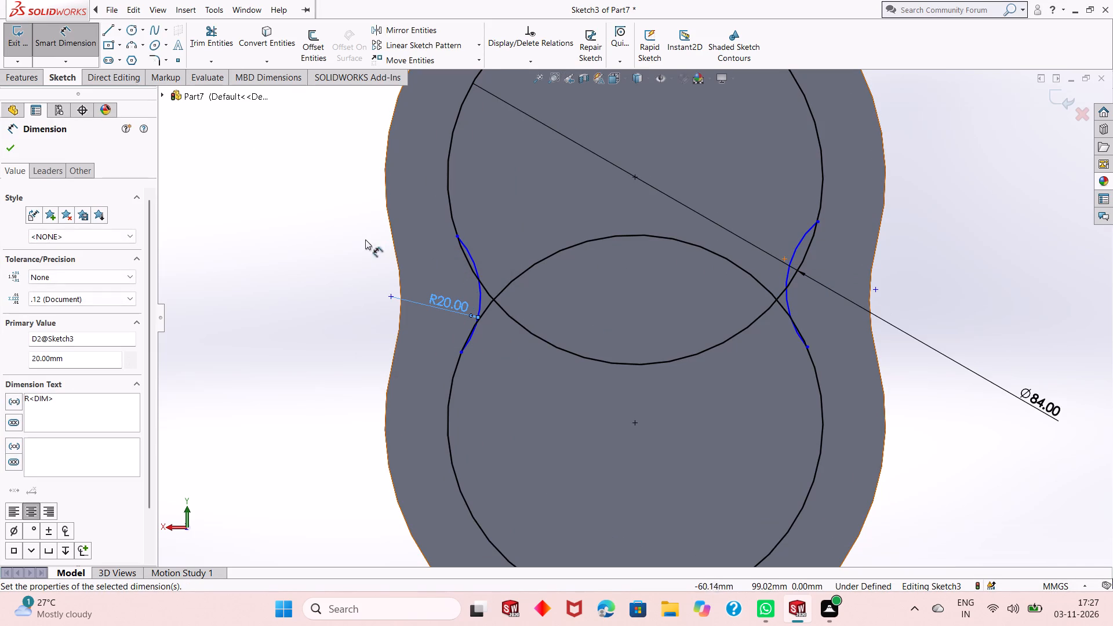
pyautogui.rightClick(222, 196)
pyautogui.click(259, 234)
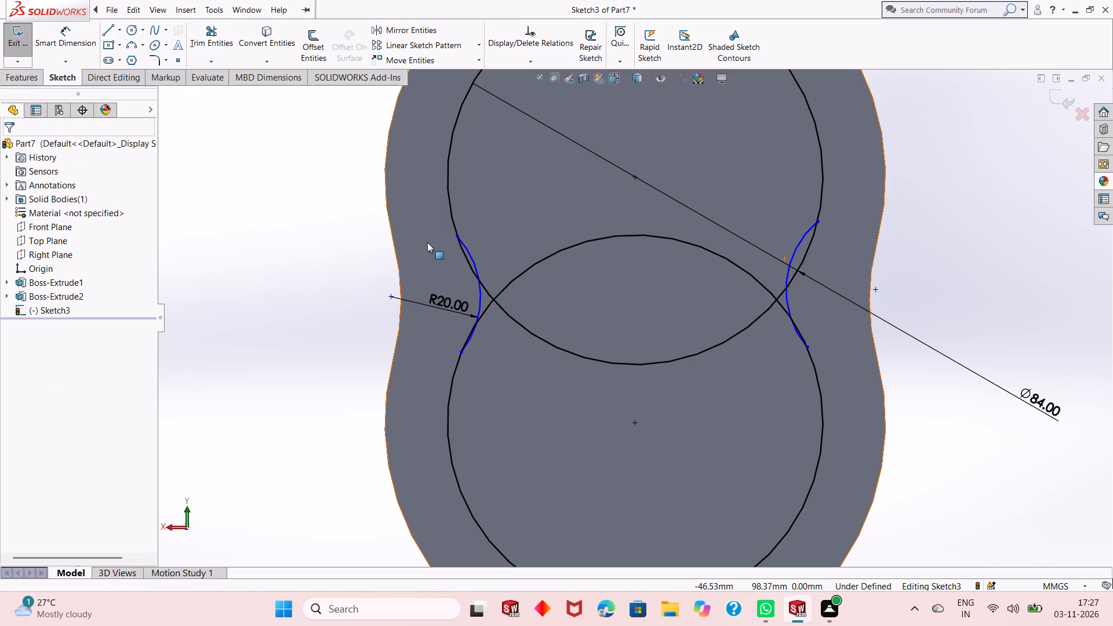
# Add an equal relation between the left and right connecting arcs.
pyautogui.click(472, 257)
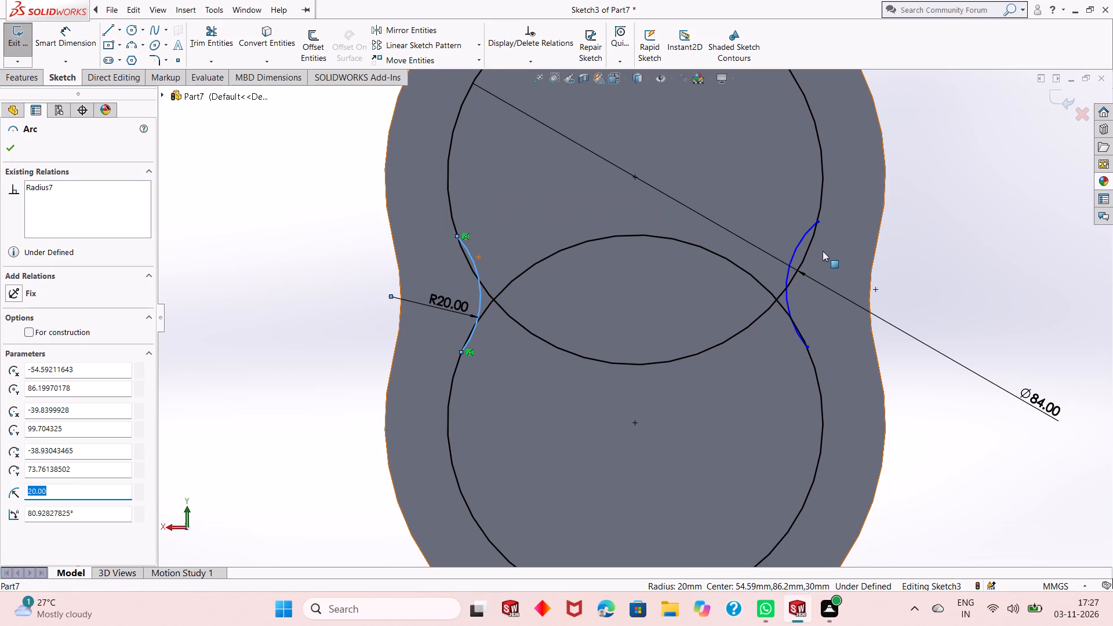
pyautogui.keyDown('ctrl'); pyautogui.click(802, 235); pyautogui.keyUp('ctrl')
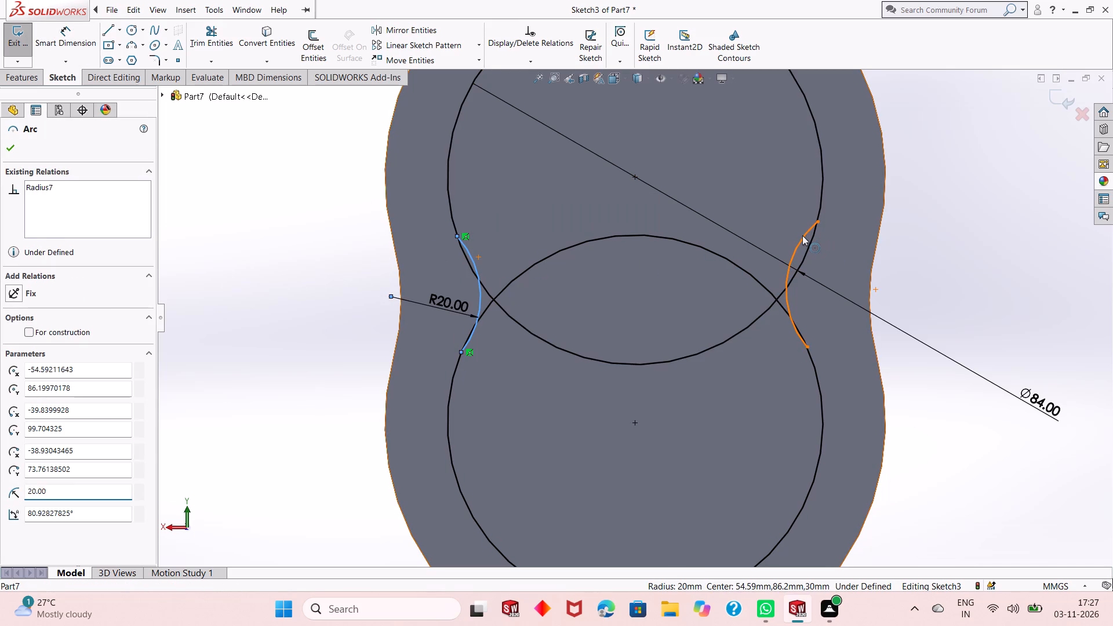
pyautogui.click(887, 183)
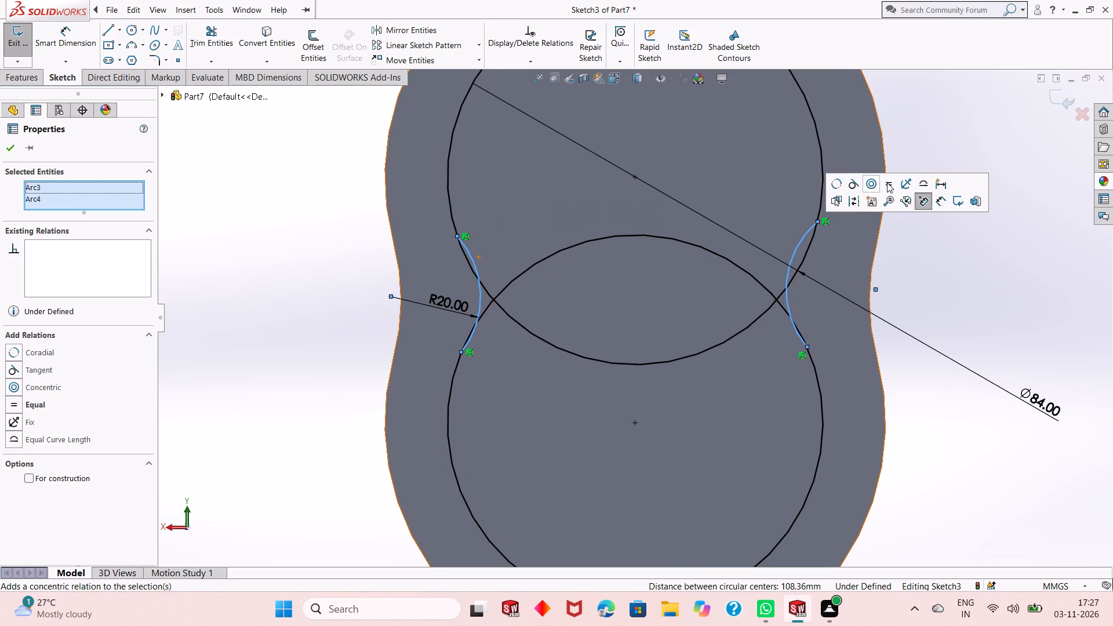
pyautogui.click(12, 147)
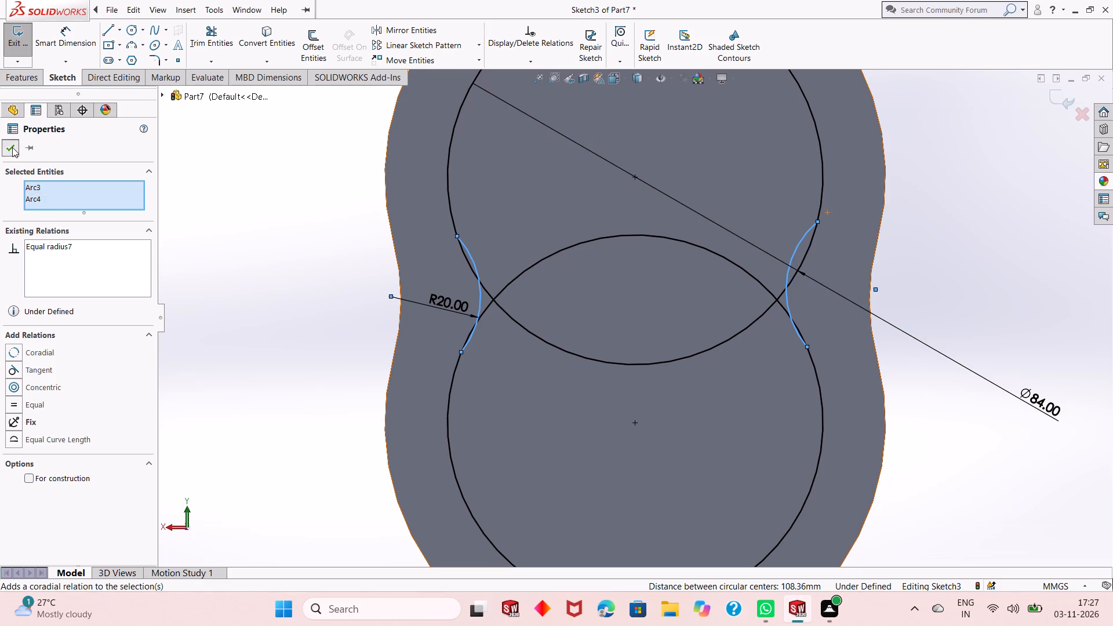
pyautogui.press('Escape')
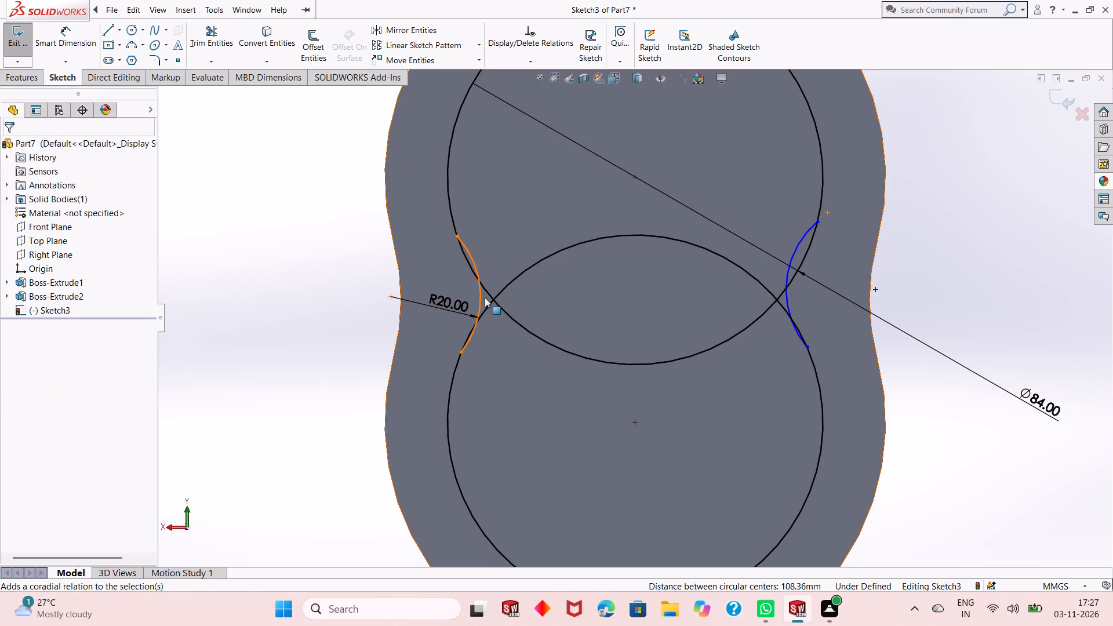
# Make the left connecting arc tangent to both the lower and upper inner circles.
pyautogui.click(482, 294)
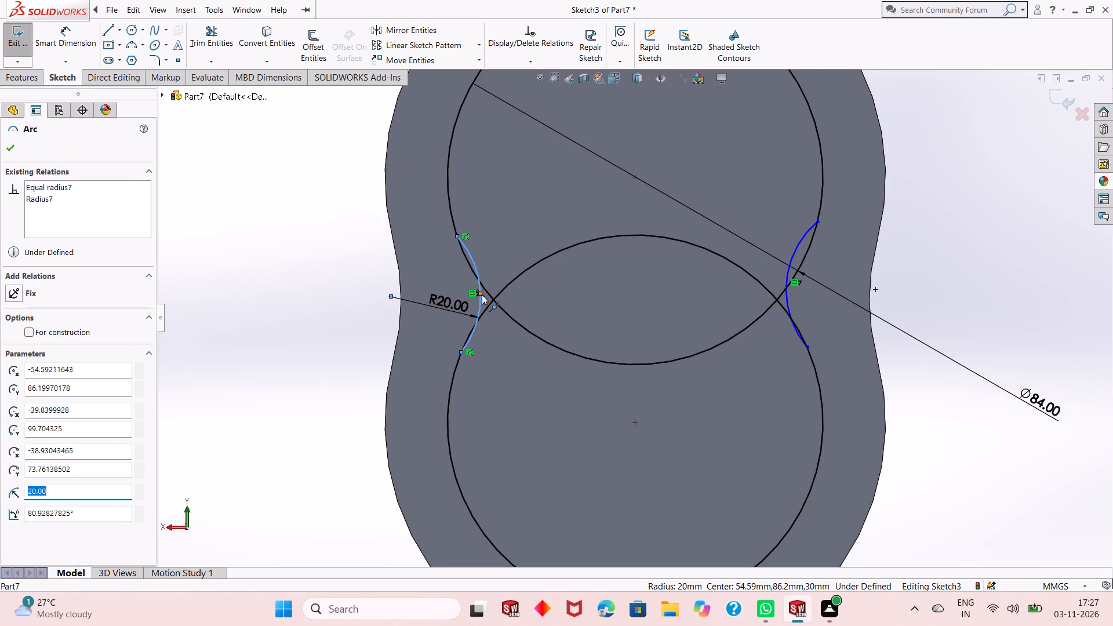
pyautogui.keyDown('ctrl'); pyautogui.click(447, 406); pyautogui.keyUp('ctrl')
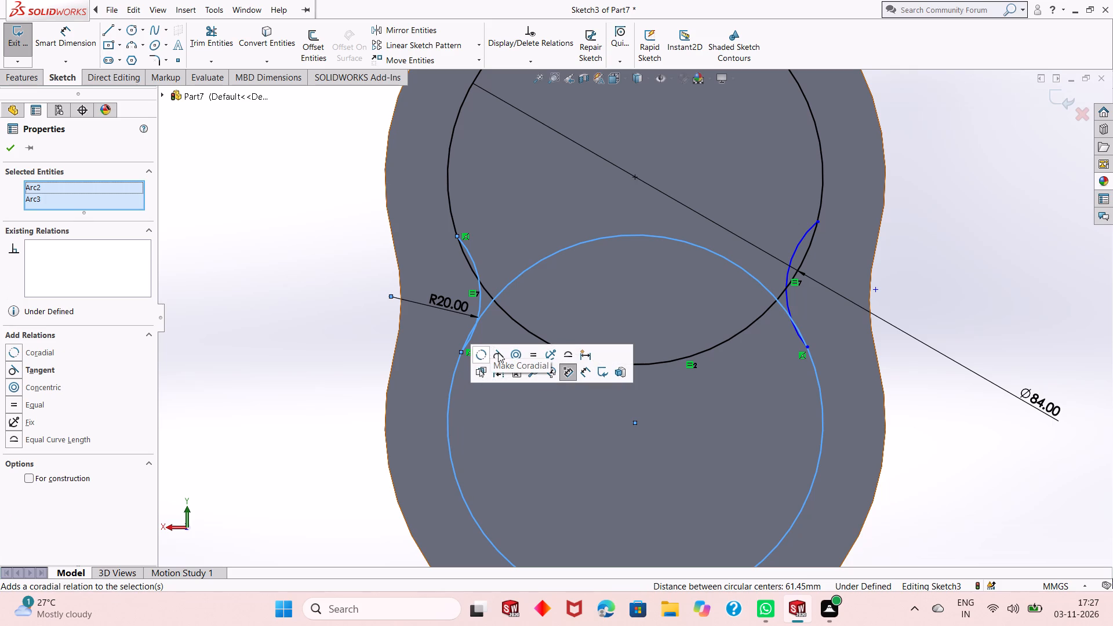
pyautogui.click(497, 354)
pyautogui.click(12, 151)
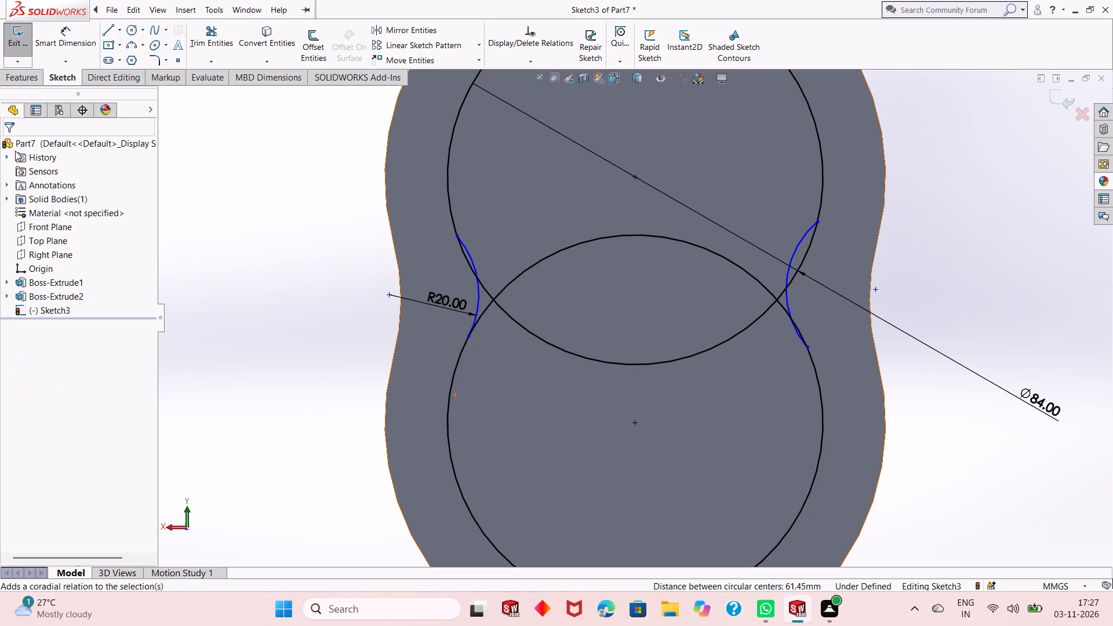
pyautogui.click(476, 289)
pyautogui.keyDown('ctrl'); pyautogui.click(452, 216); pyautogui.keyUp('ctrl')
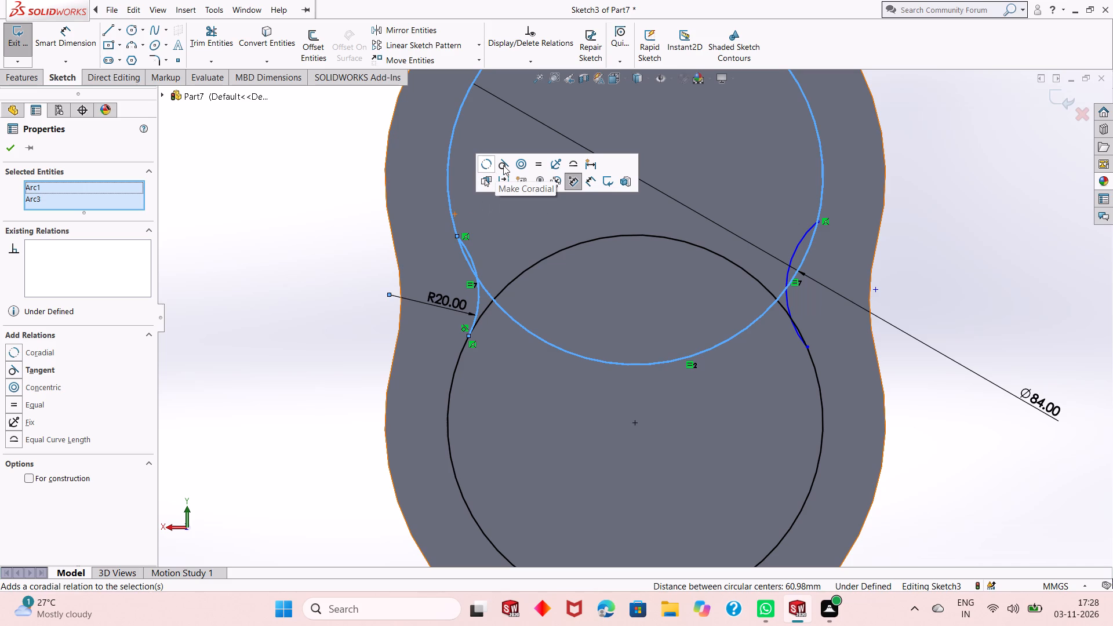
pyautogui.click(503, 165)
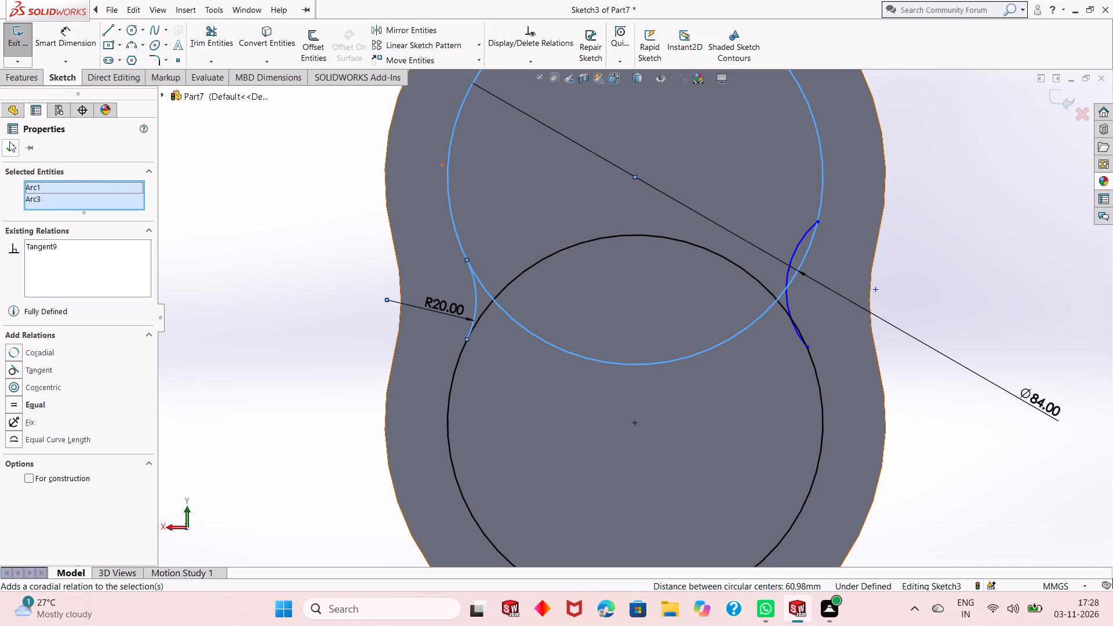
pyautogui.click(9, 141)
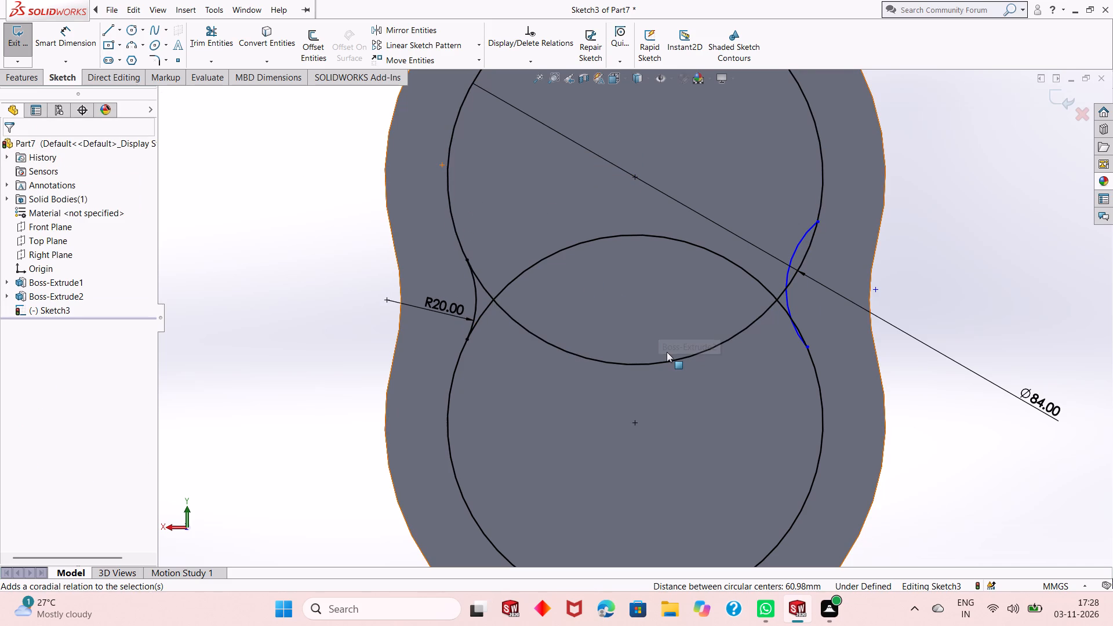
# Make the right connecting arc tangent to both the lower and upper inner circles.
pyautogui.click(792, 253)
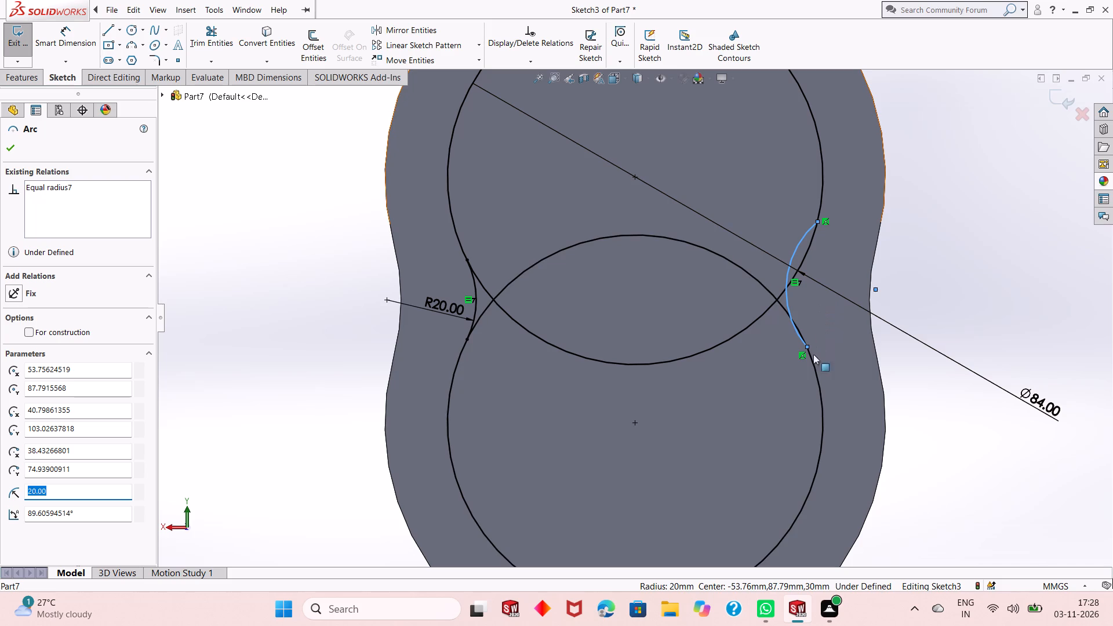
pyautogui.keyDown('ctrl'); pyautogui.click(814, 370); pyautogui.keyUp('ctrl')
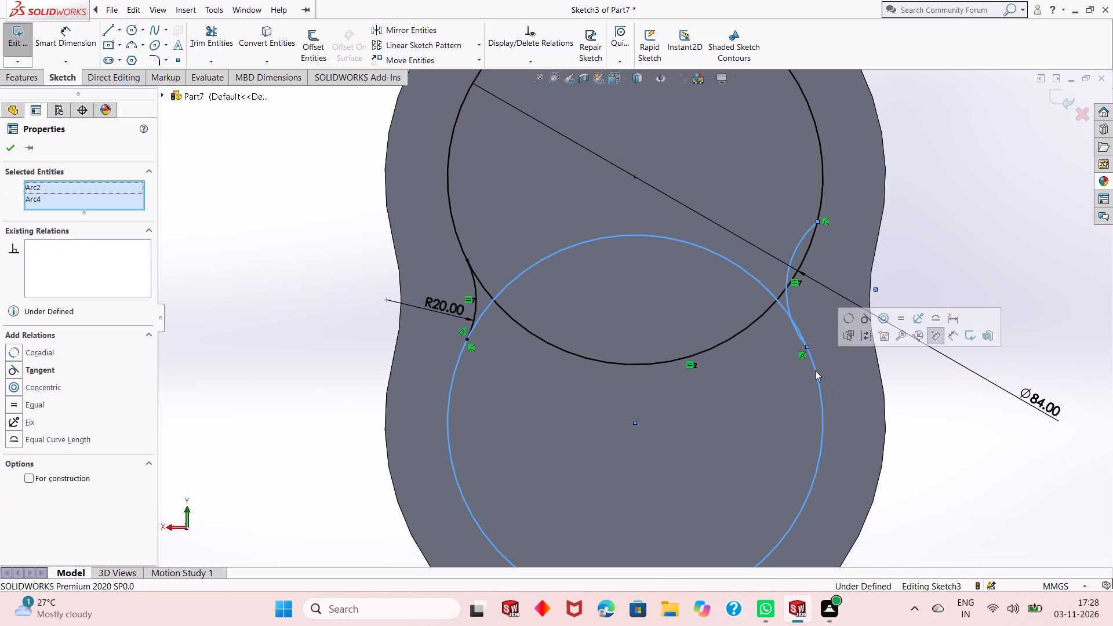
pyautogui.click(864, 319)
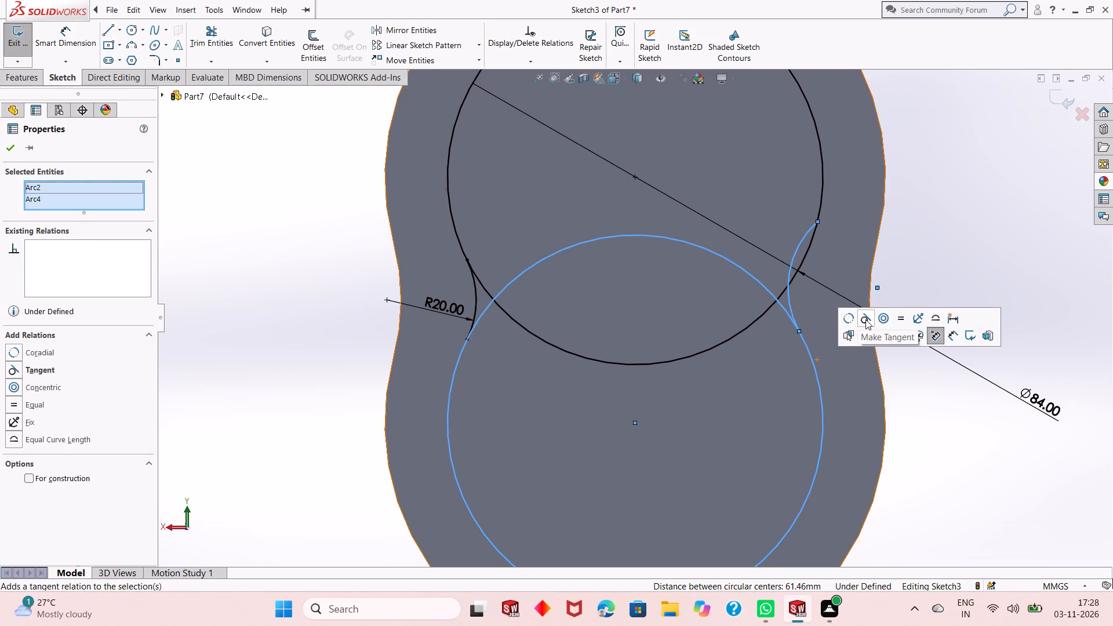
pyautogui.click(6, 147)
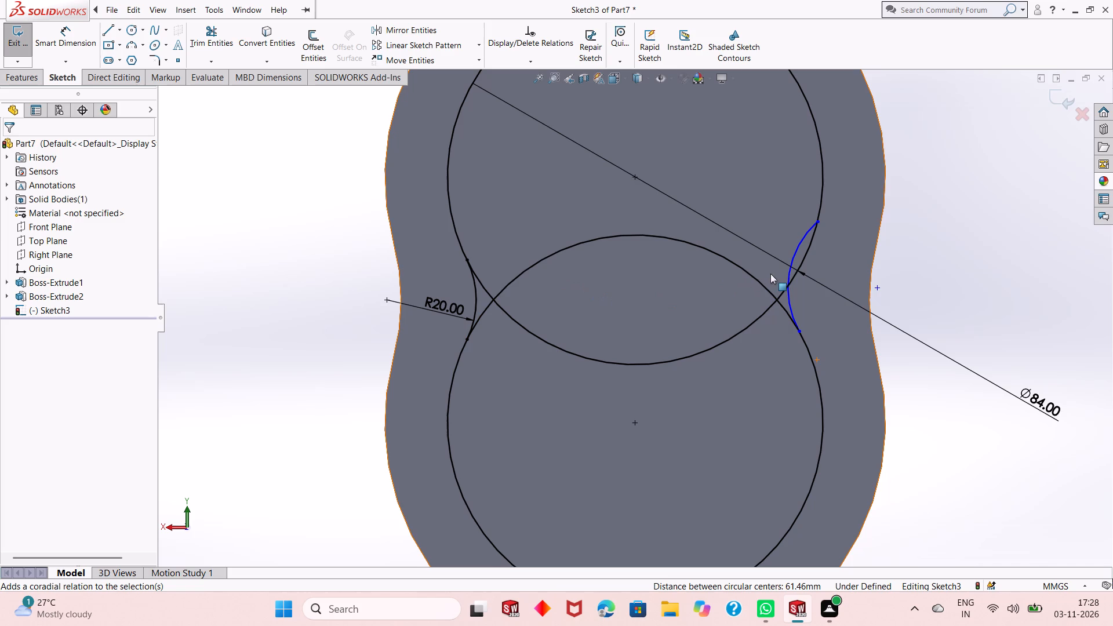
pyautogui.click(796, 248)
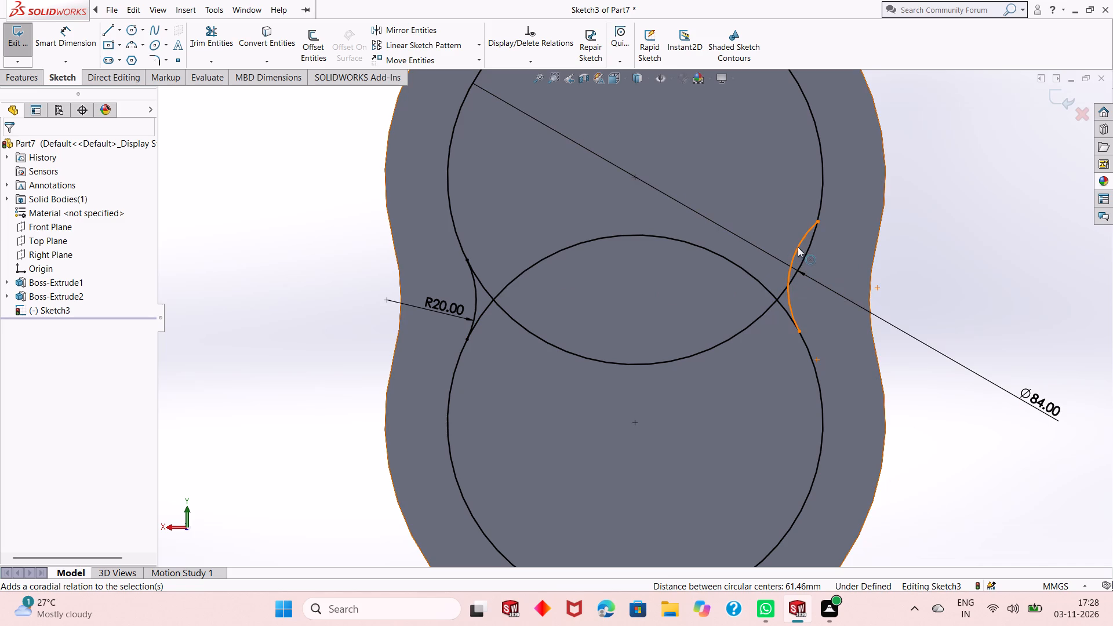
pyautogui.keyDown('ctrl'); pyautogui.click(821, 191); pyautogui.keyUp('ctrl')
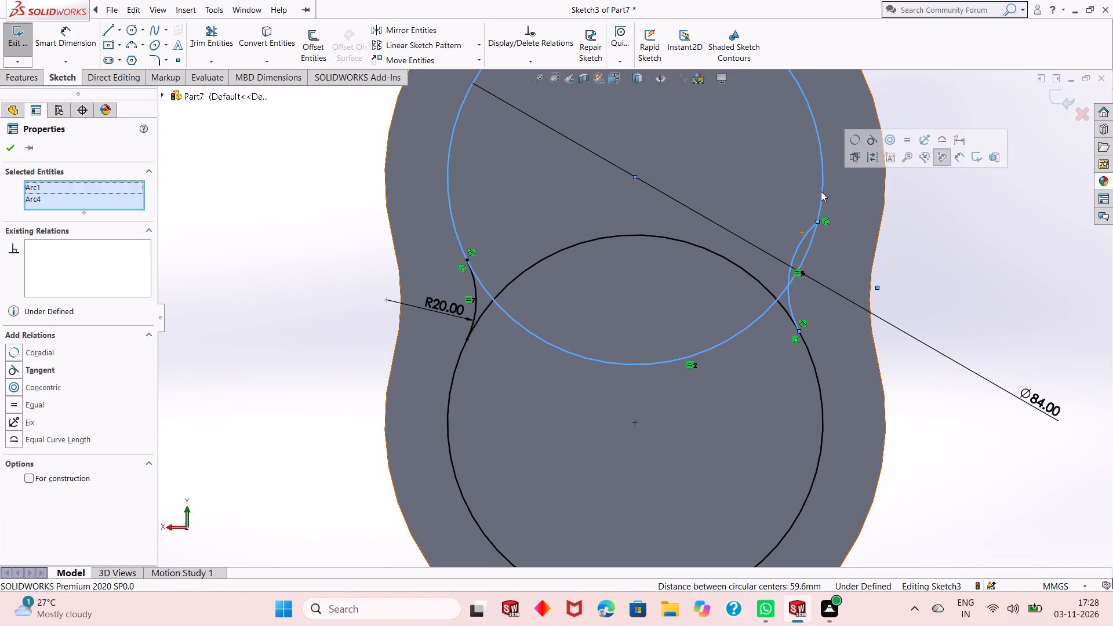
pyautogui.click(874, 142)
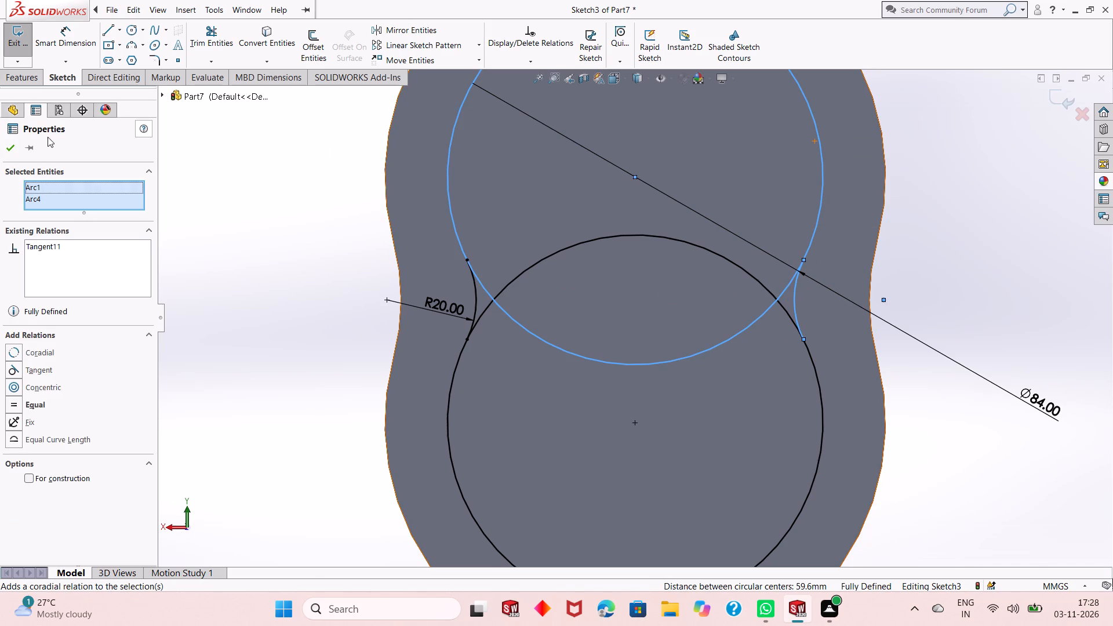
pyautogui.click(14, 152)
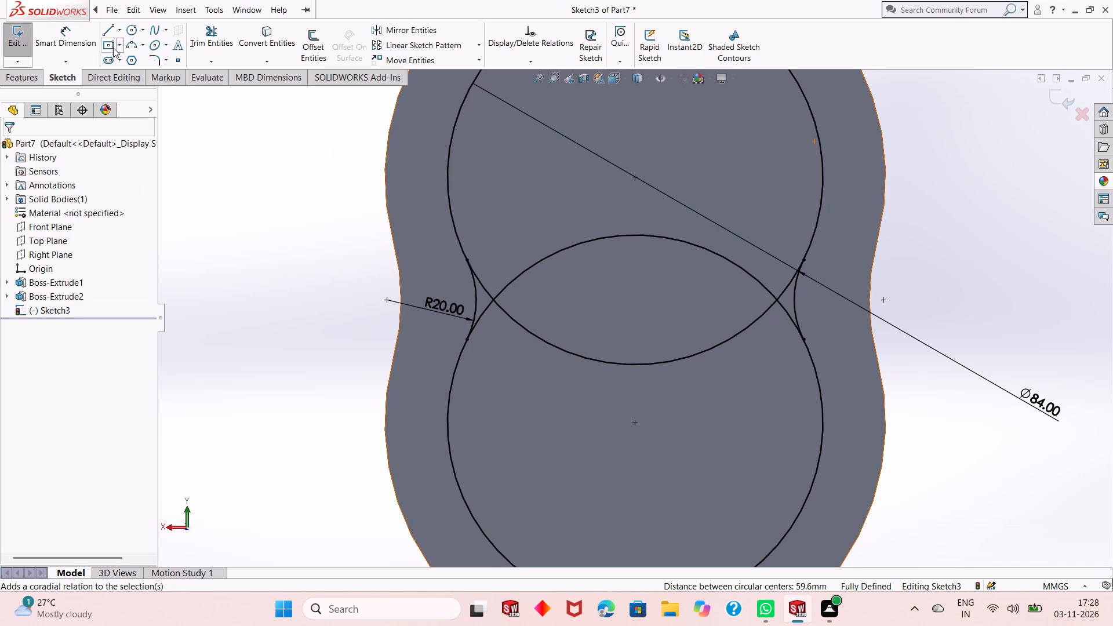
# Trim away the overlapping circle segments between the two connecting arcs, leaving one closed two-lobed inner outline.
pyautogui.click(208, 41)
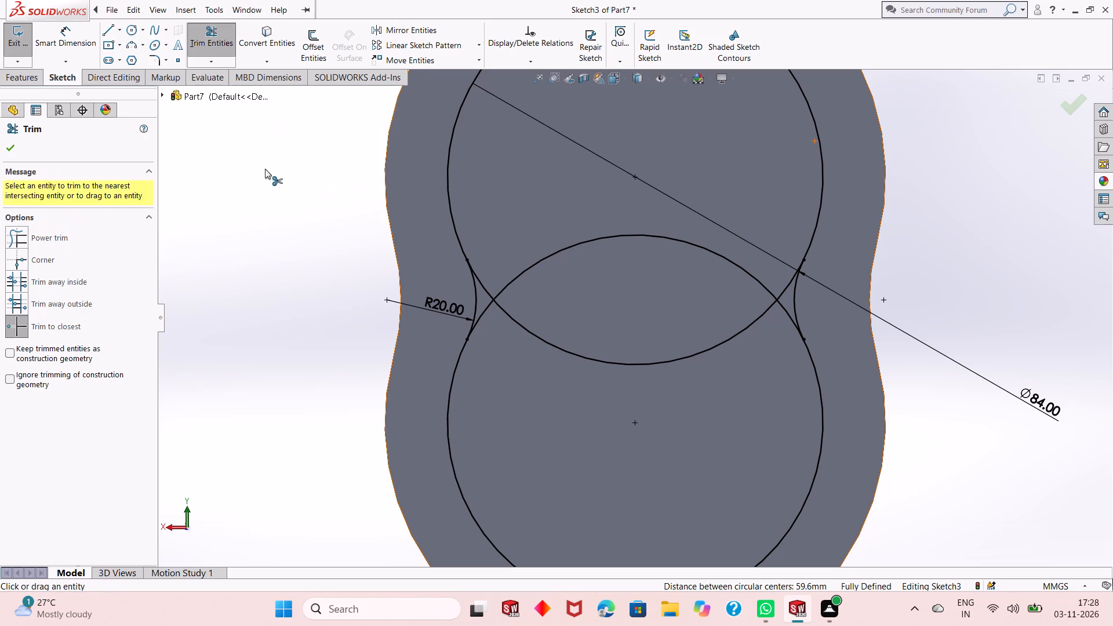
pyautogui.click(488, 290)
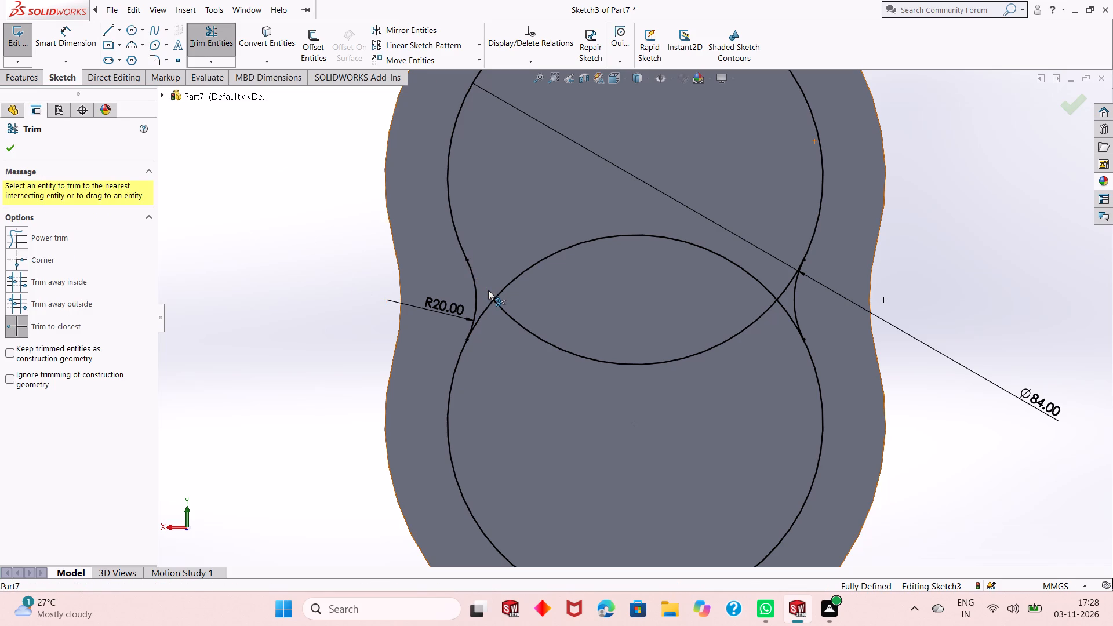
pyautogui.click(486, 309)
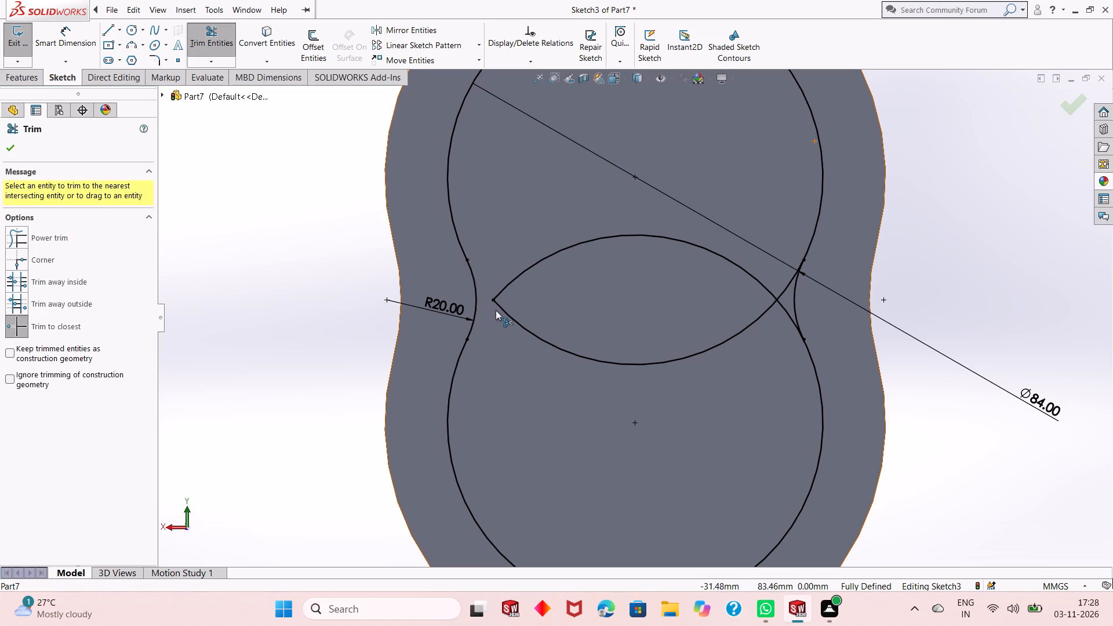
pyautogui.click(505, 311)
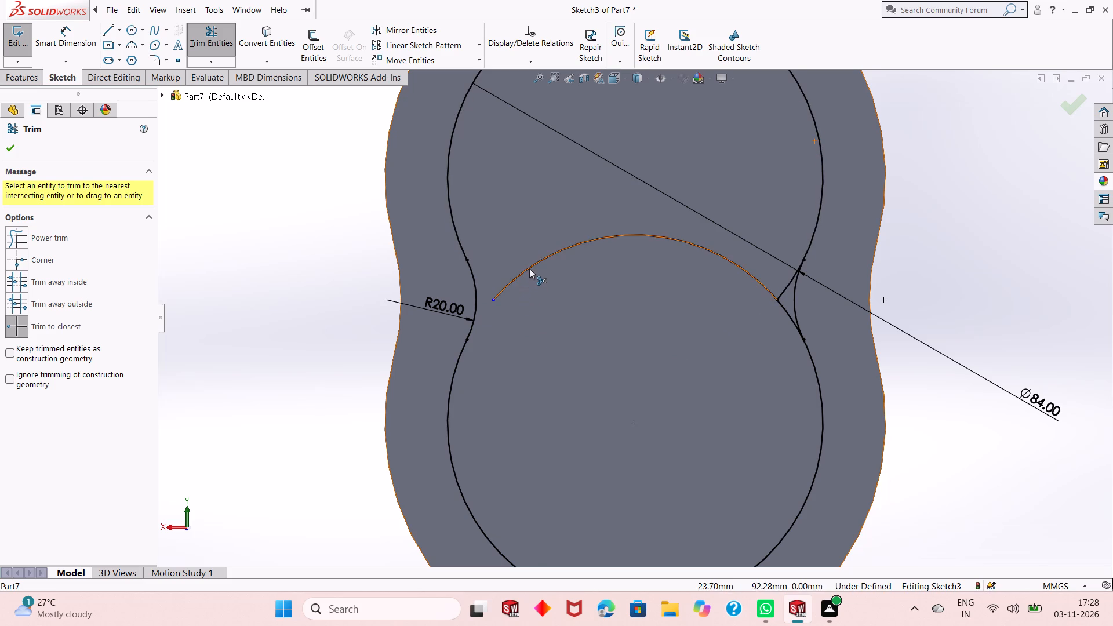
pyautogui.click(529, 268)
pyautogui.click(783, 289)
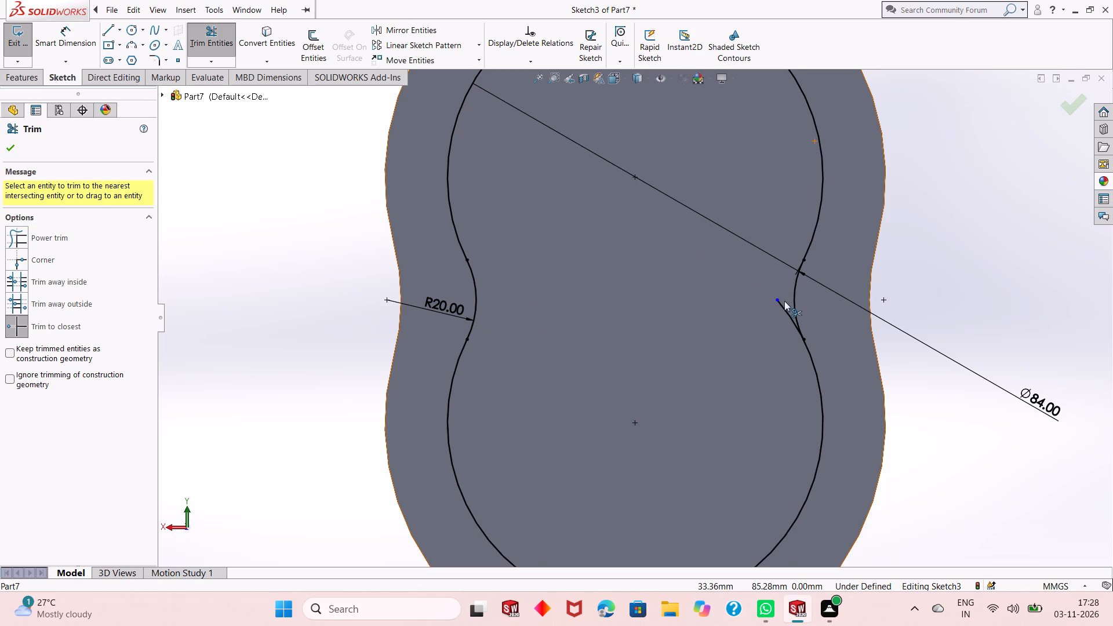
pyautogui.click(787, 309)
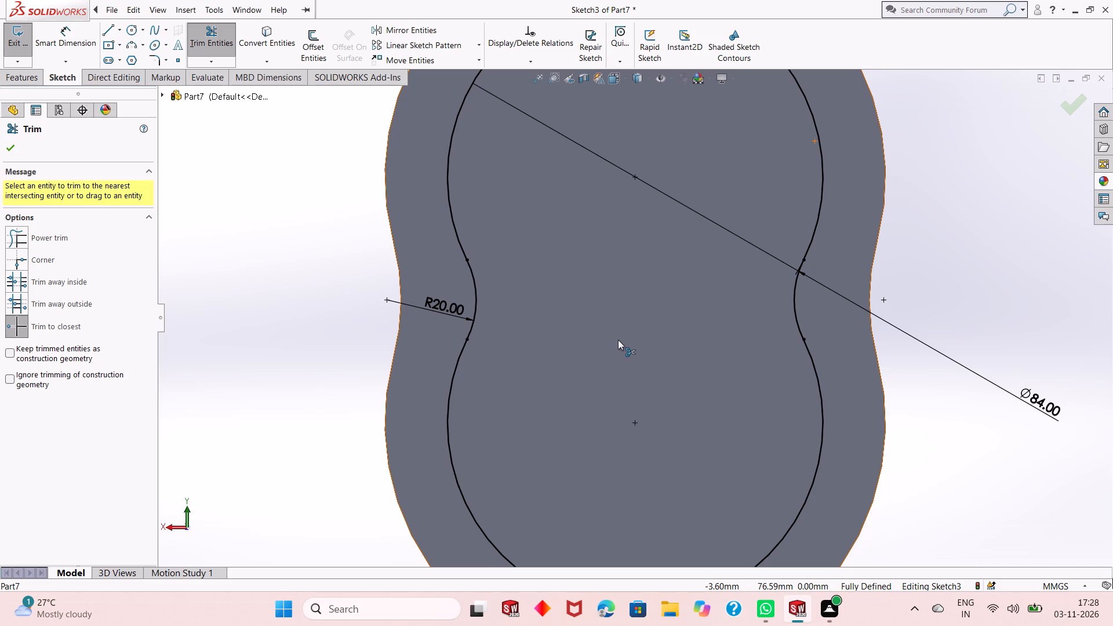
pyautogui.scroll(3, 618, 340)
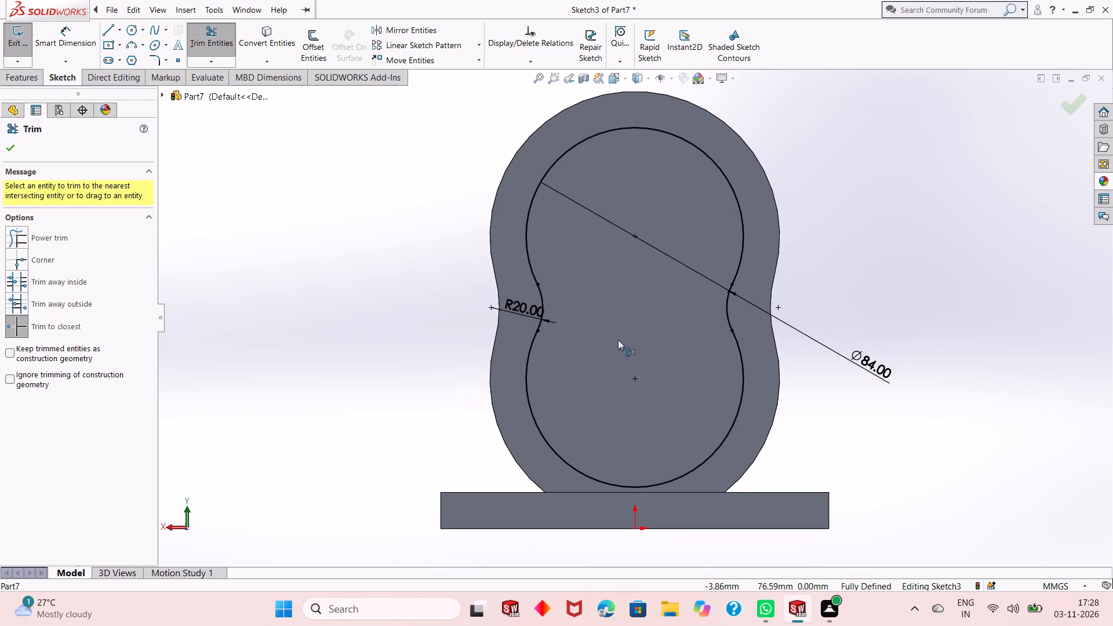
# Extrude the inner two-lobed profile 33 mm outward from the upright as a merged boss.
pyautogui.rightClick(815, 176)
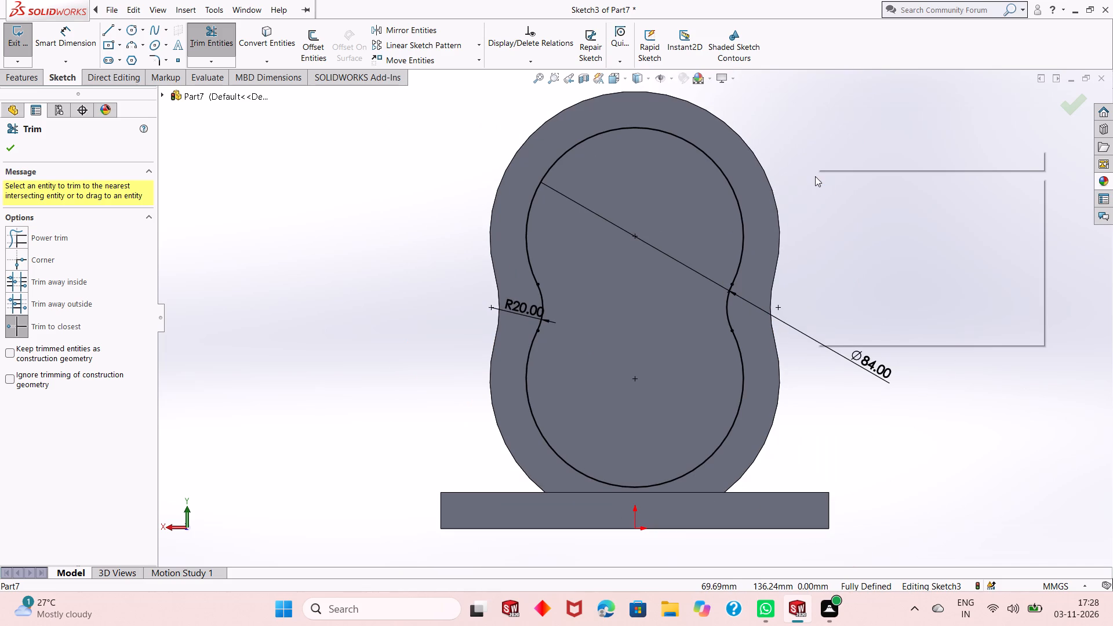
pyautogui.click(832, 216)
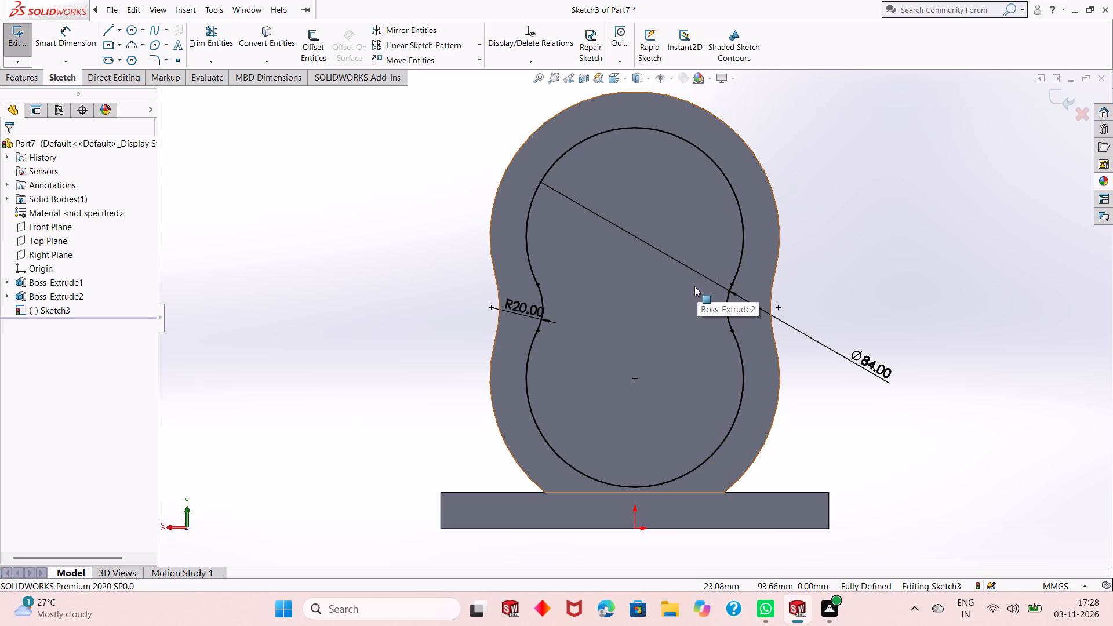
pyautogui.scroll(1, 671, 329)
pyautogui.moveTo(766, 290); pyautogui.dragTo(824, 291, button='middle')
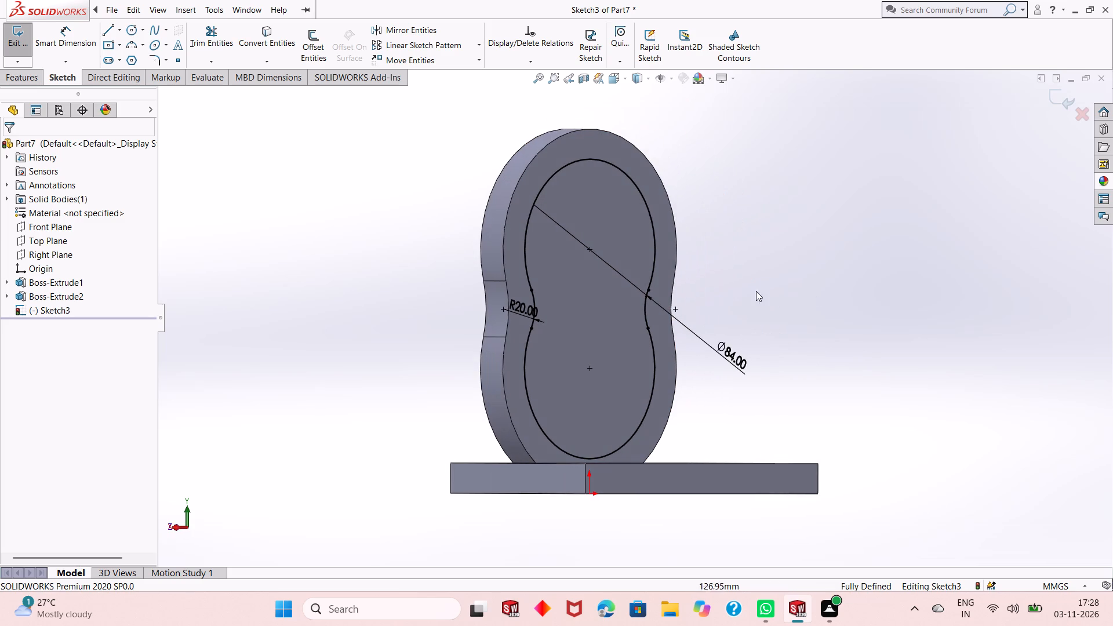
pyautogui.click(26, 77)
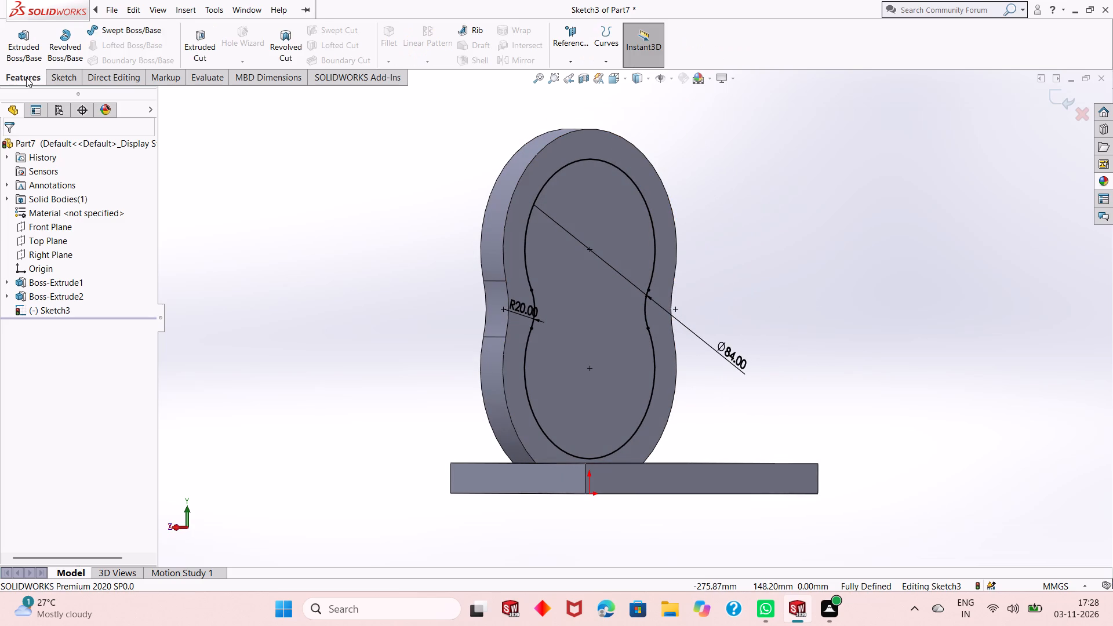
pyautogui.click(30, 57)
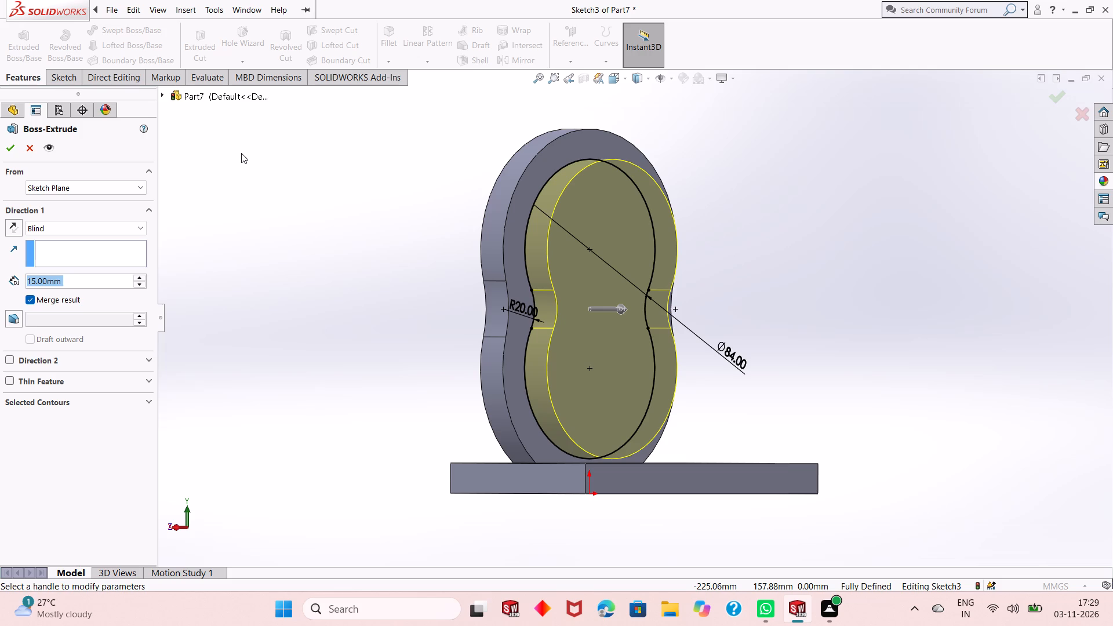
pyautogui.write('48')
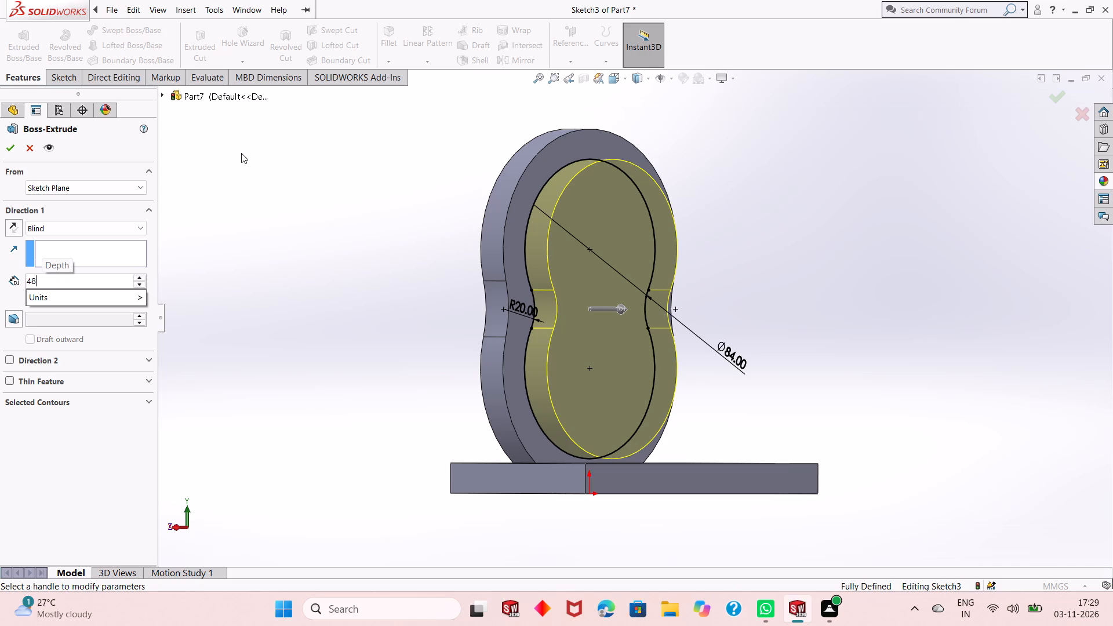
pyautogui.write('-15')
pyautogui.press('Return')
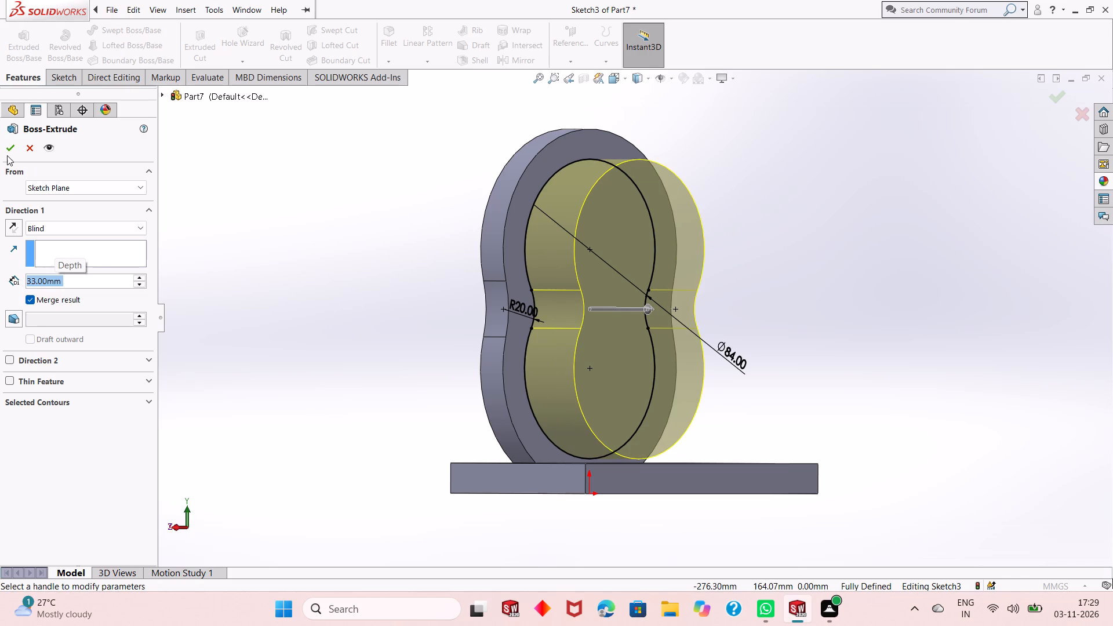
pyautogui.click(8, 153)
pyautogui.click(361, 276)
# Start a new sketch on the outer flat face of the inner two-lobed boss, viewed face-on.
pyautogui.moveTo(442, 312); pyautogui.dragTo(498, 325, button='middle')
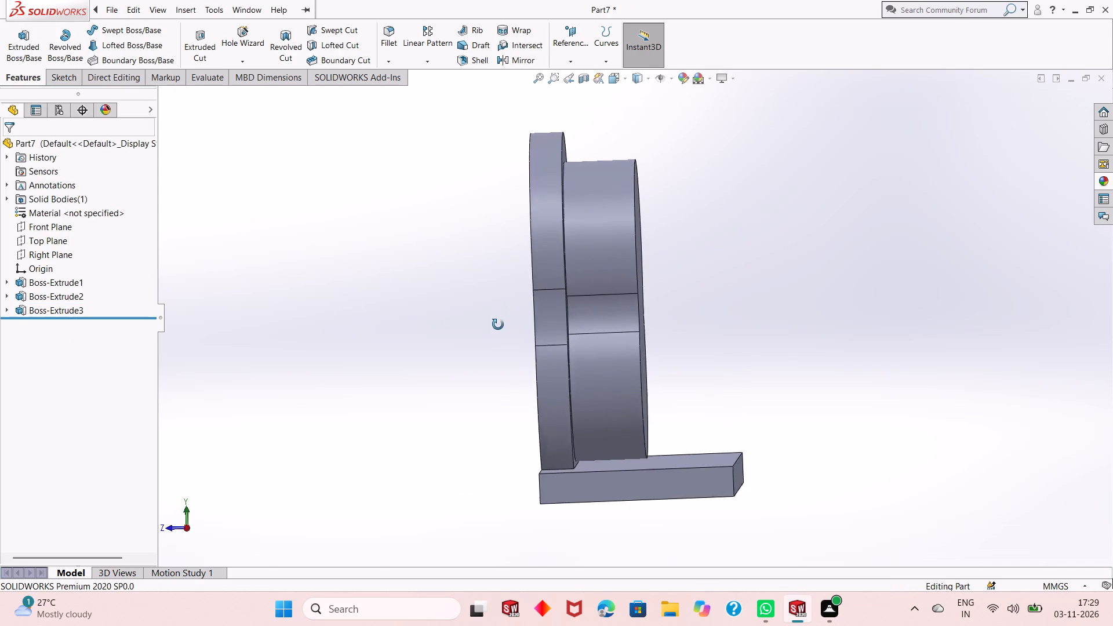
pyautogui.moveTo(498, 325); pyautogui.dragTo(499, 339, button='middle')
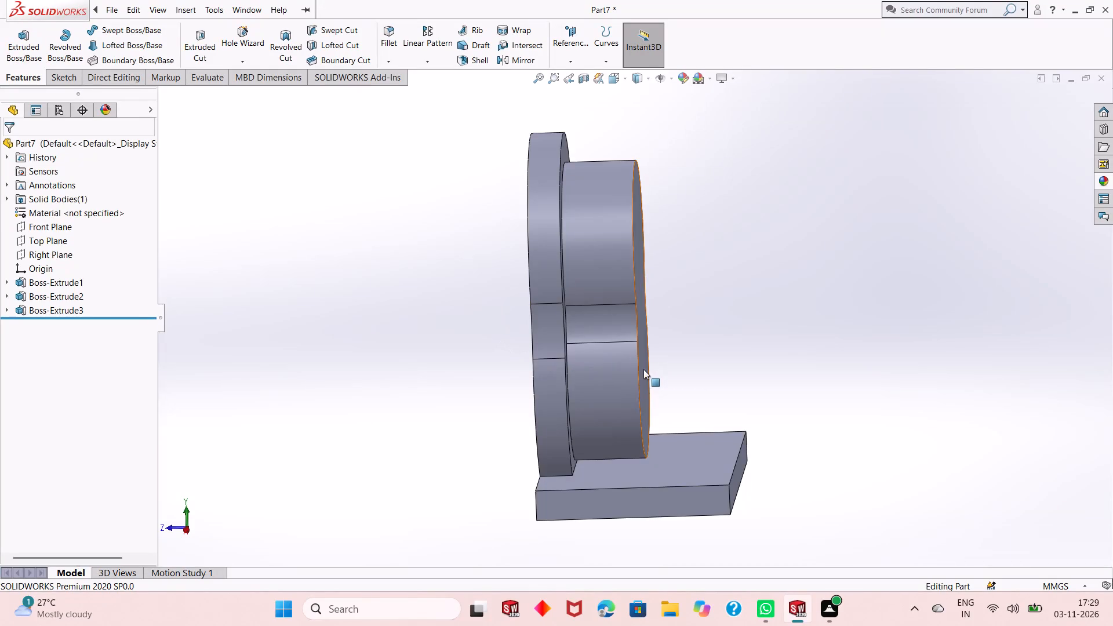
pyautogui.scroll(1, 643, 371)
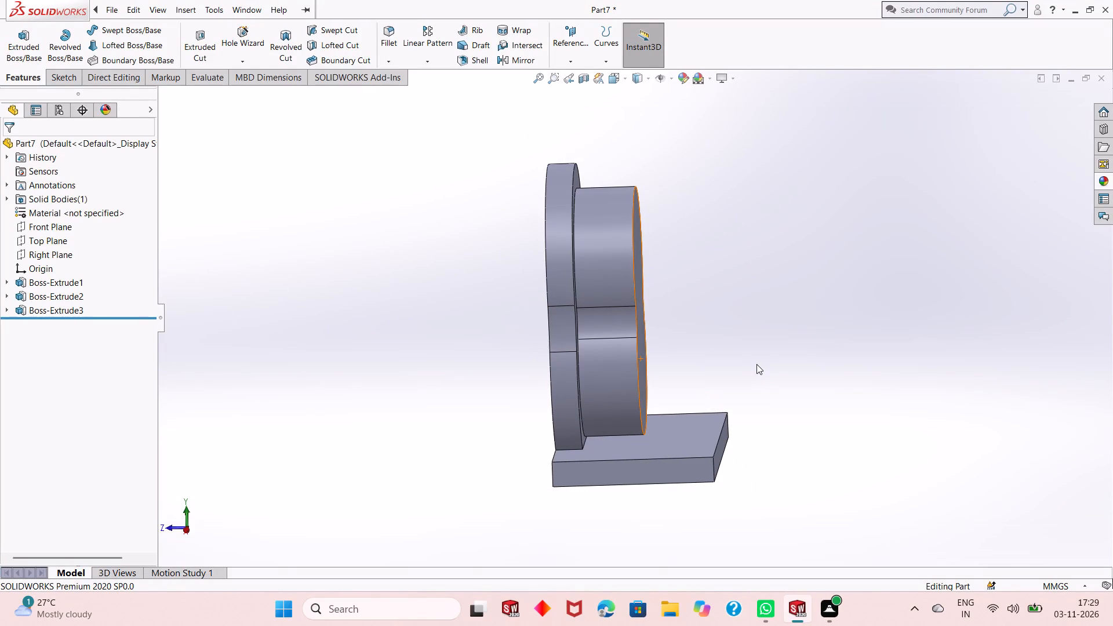
pyautogui.moveTo(756, 364); pyautogui.dragTo(719, 354, button='middle')
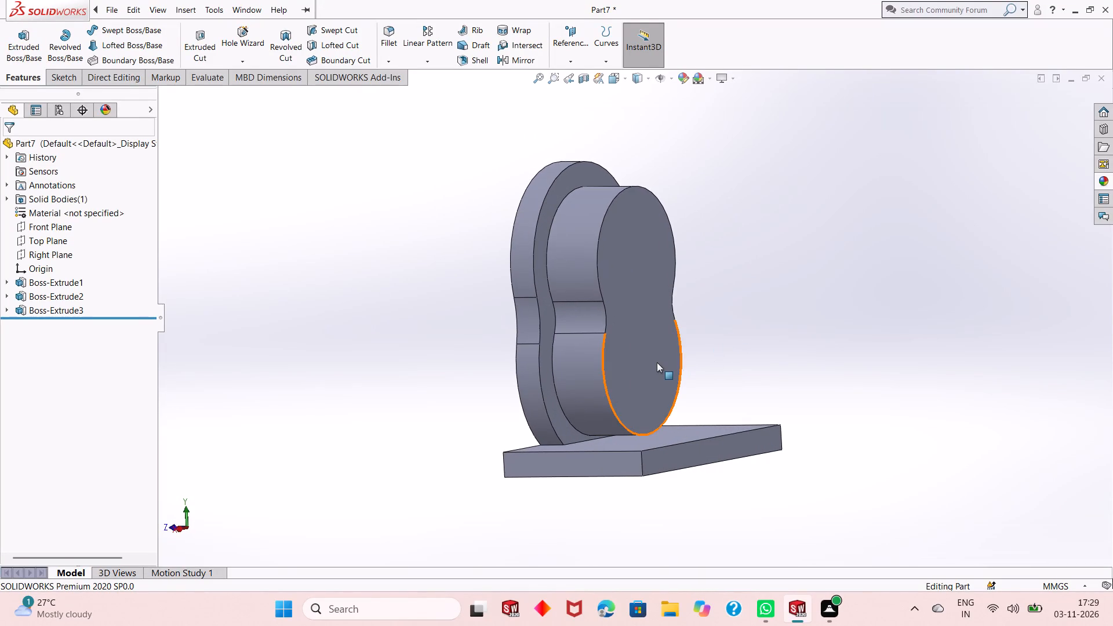
pyautogui.click(657, 362)
pyautogui.click(716, 334)
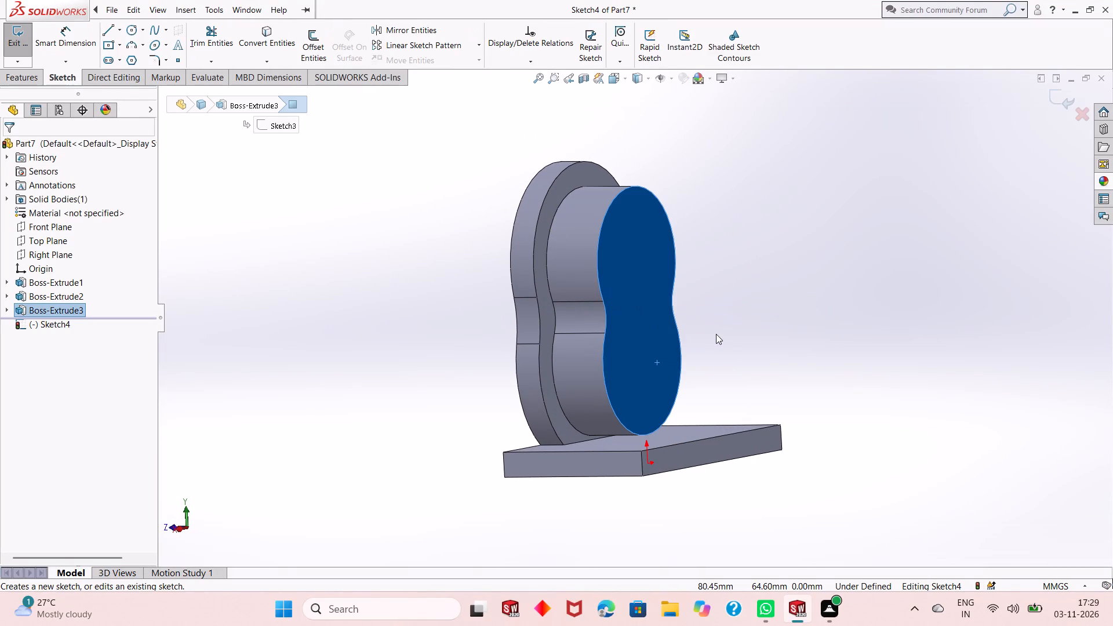
pyautogui.hotkey('ctrl', '8')
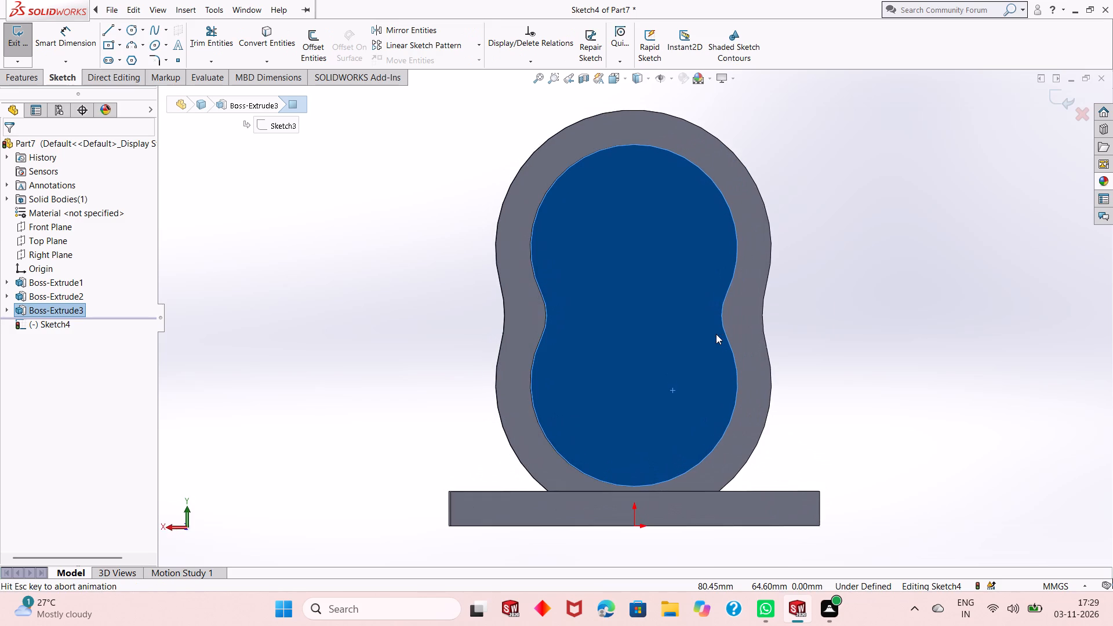
pyautogui.scroll(2, 587, 442)
pyautogui.click(850, 355)
pyautogui.scroll(-1, 788, 373)
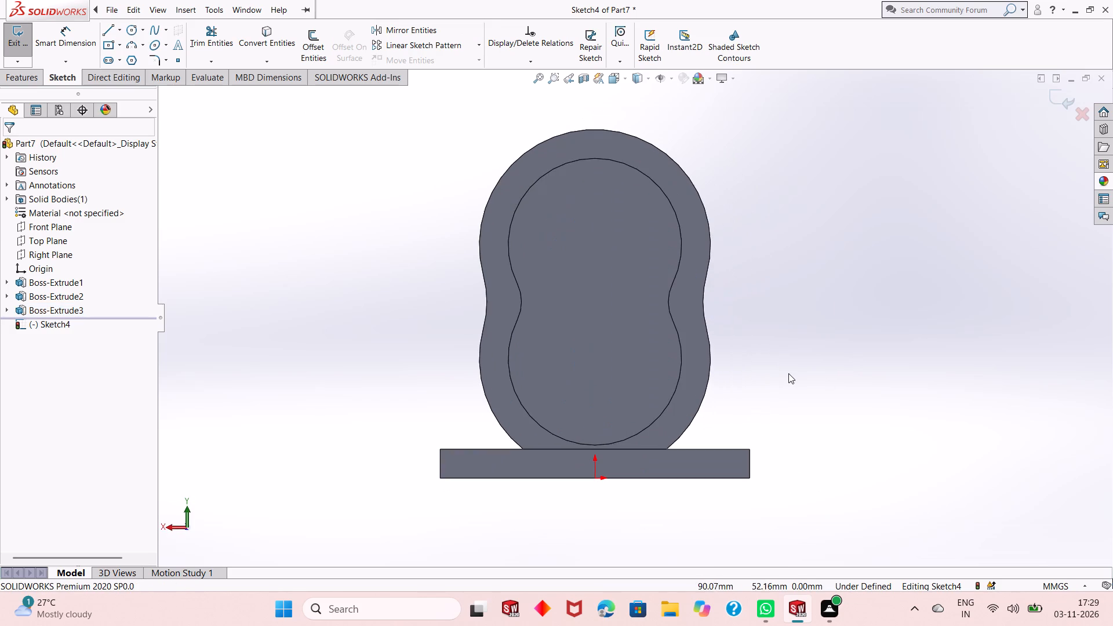
pyautogui.scroll(-2, 592, 476)
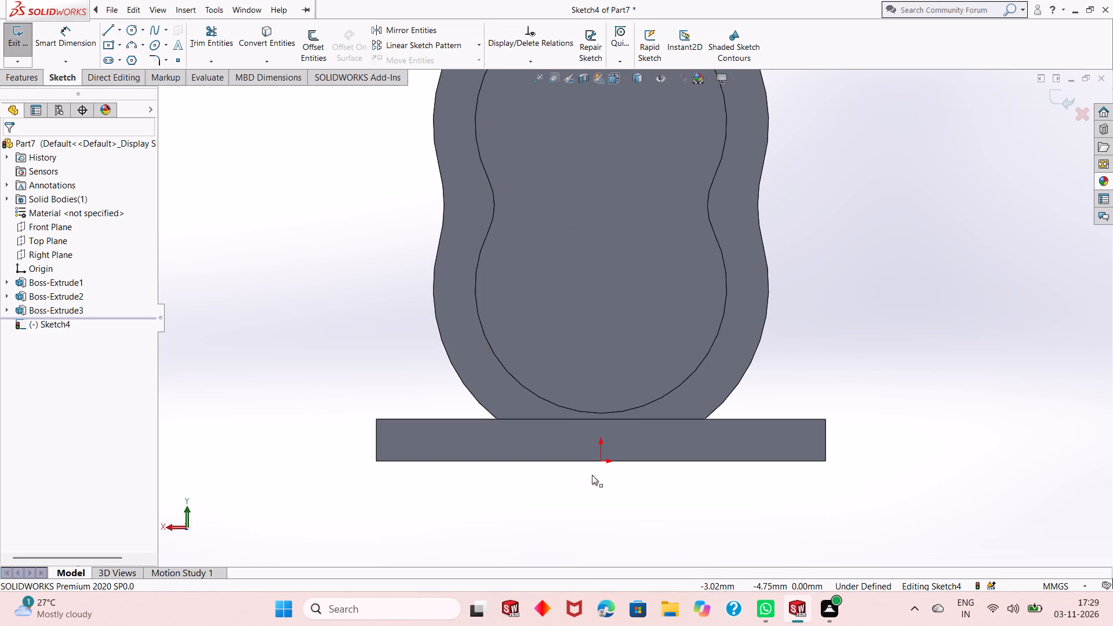
pyautogui.scroll(1, 610, 257)
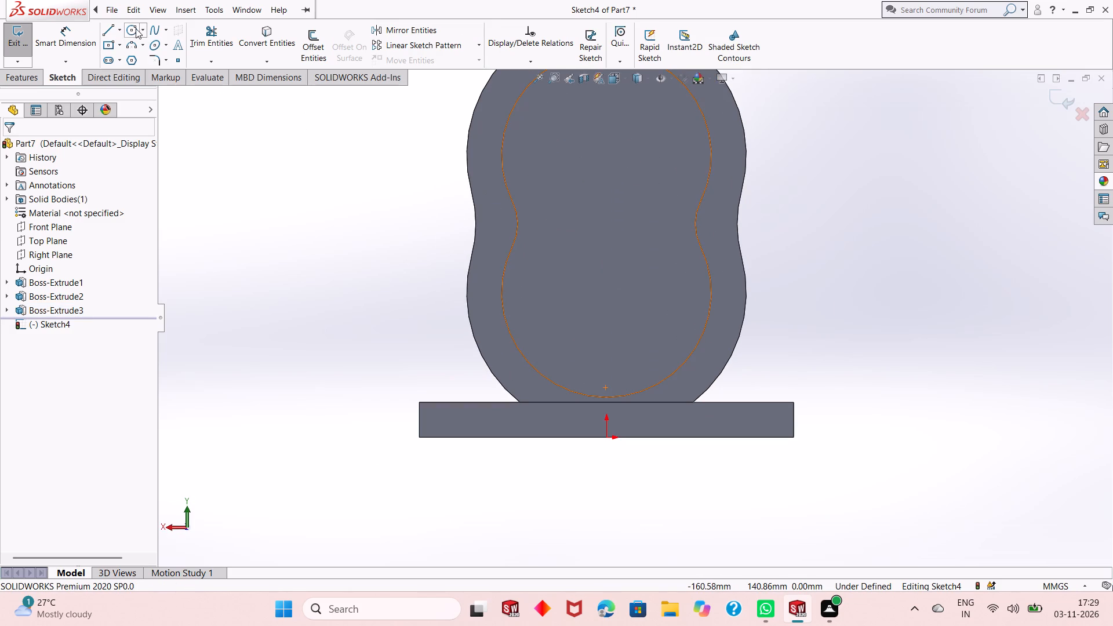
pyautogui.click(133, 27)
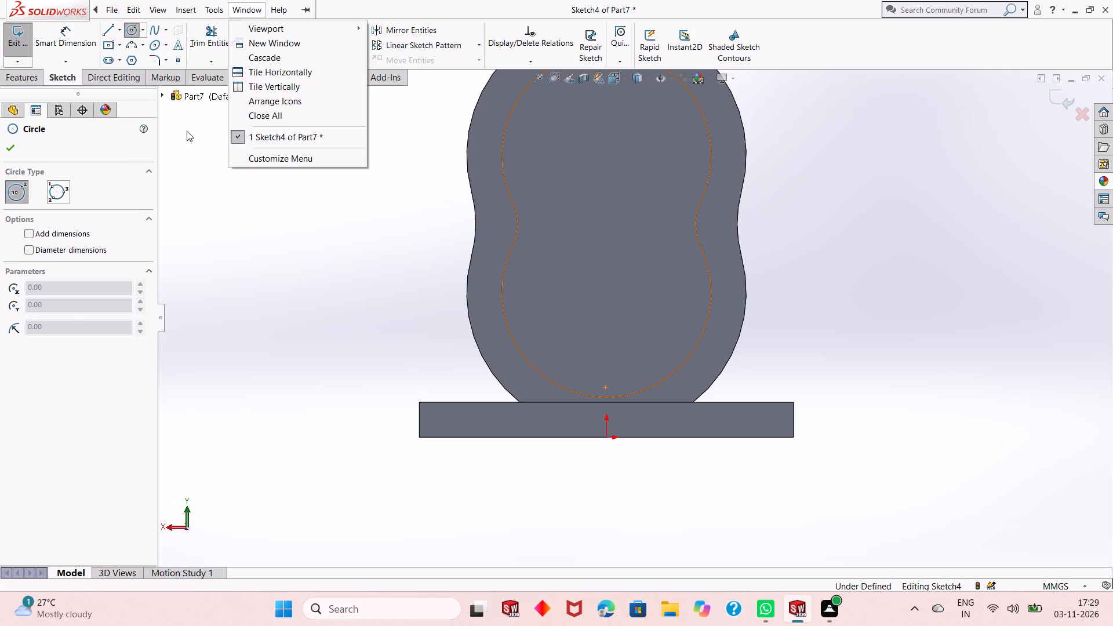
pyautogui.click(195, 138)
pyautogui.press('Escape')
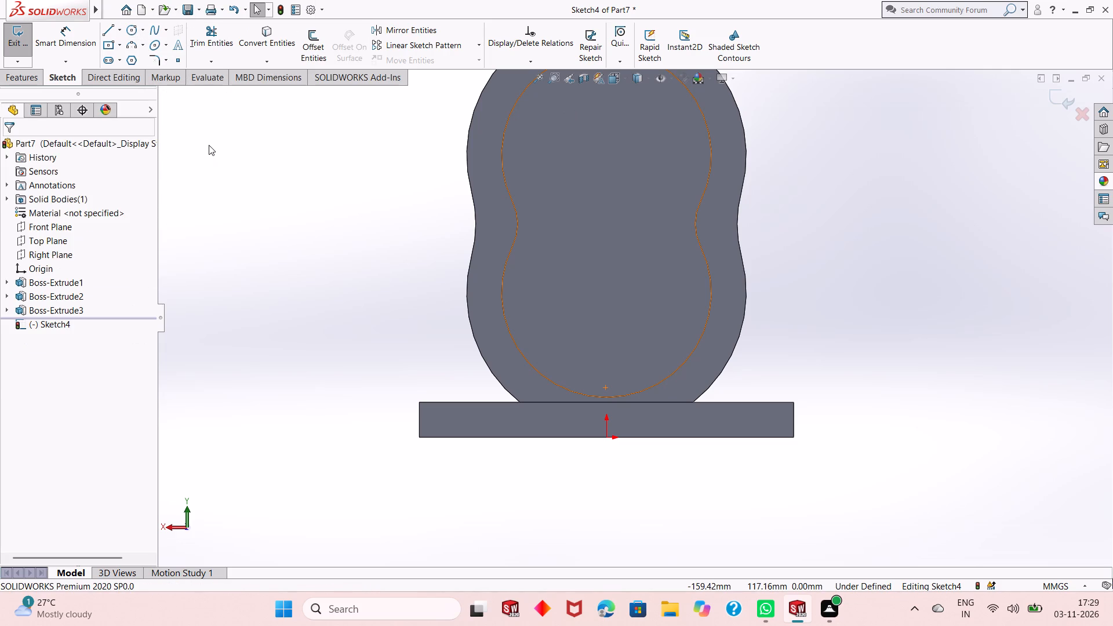
# Sketch a circle about 43 mm in diameter centred on the lower lobe of the two-lobed boss face.
pyautogui.click(129, 31)
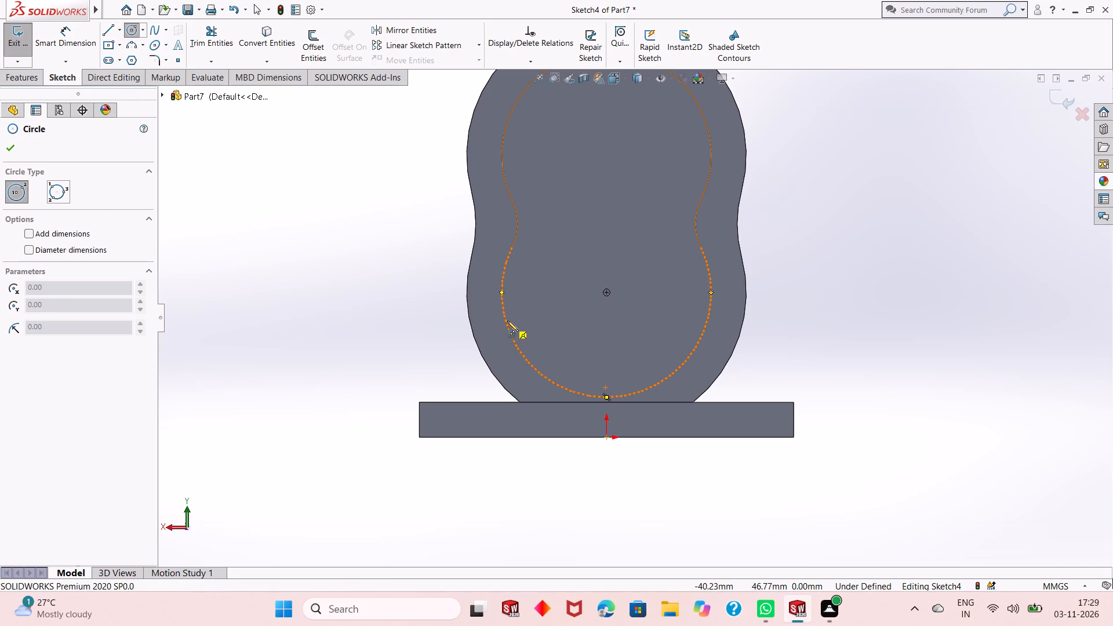
pyautogui.click(606, 292)
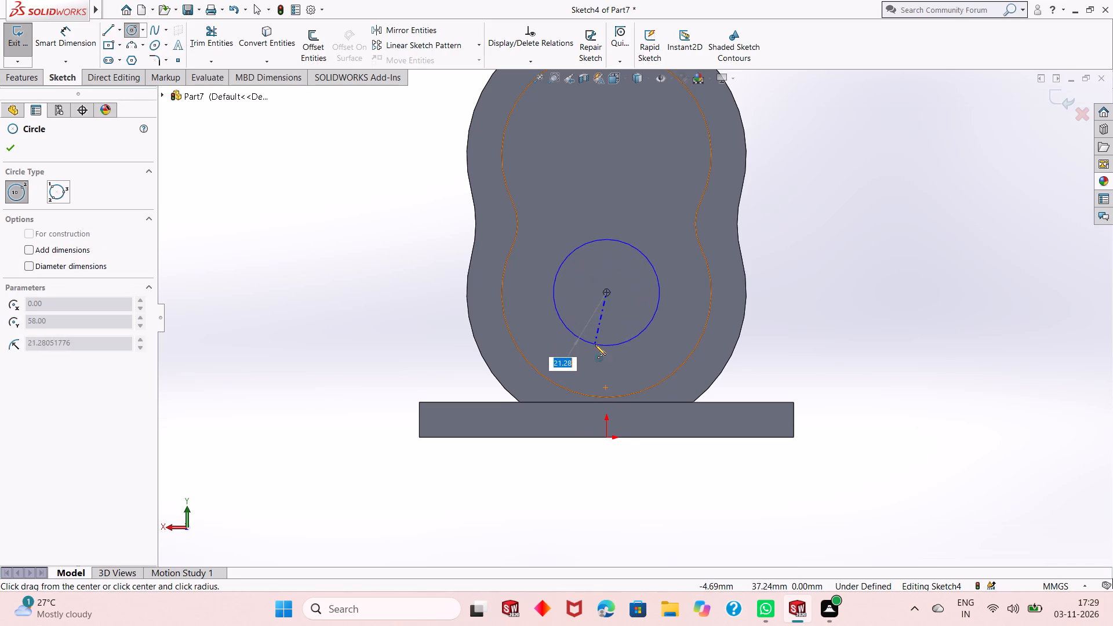
pyautogui.click(594, 345)
pyautogui.rightClick(366, 220)
pyautogui.click(382, 228)
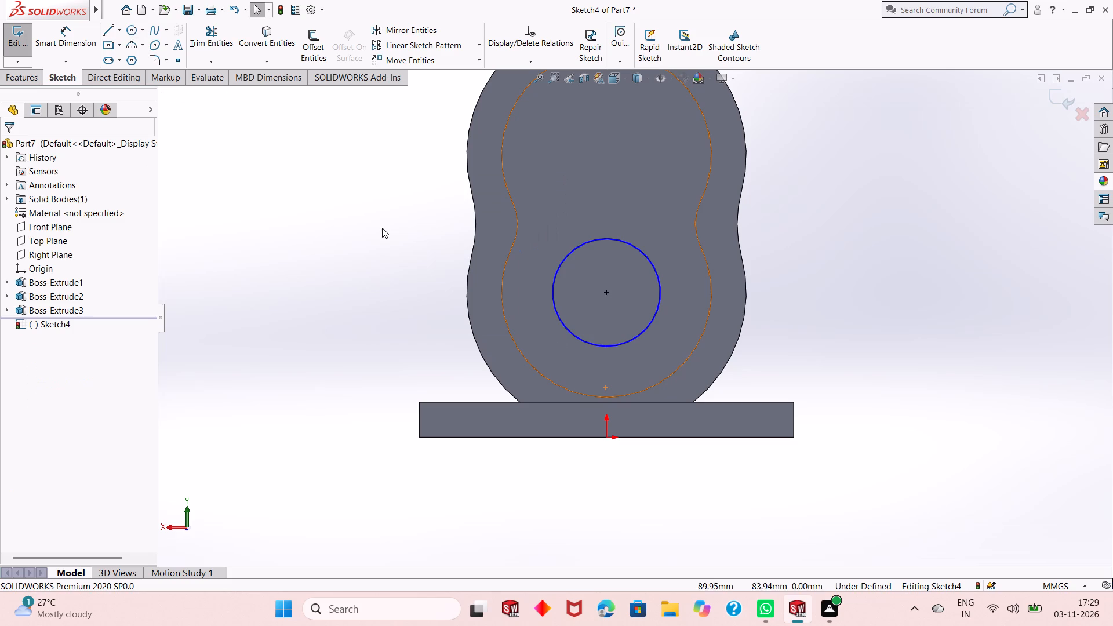
# Dimension the lower-lobe circle's diameter as 45 mm.
pyautogui.click(61, 40)
pyautogui.click(562, 326)
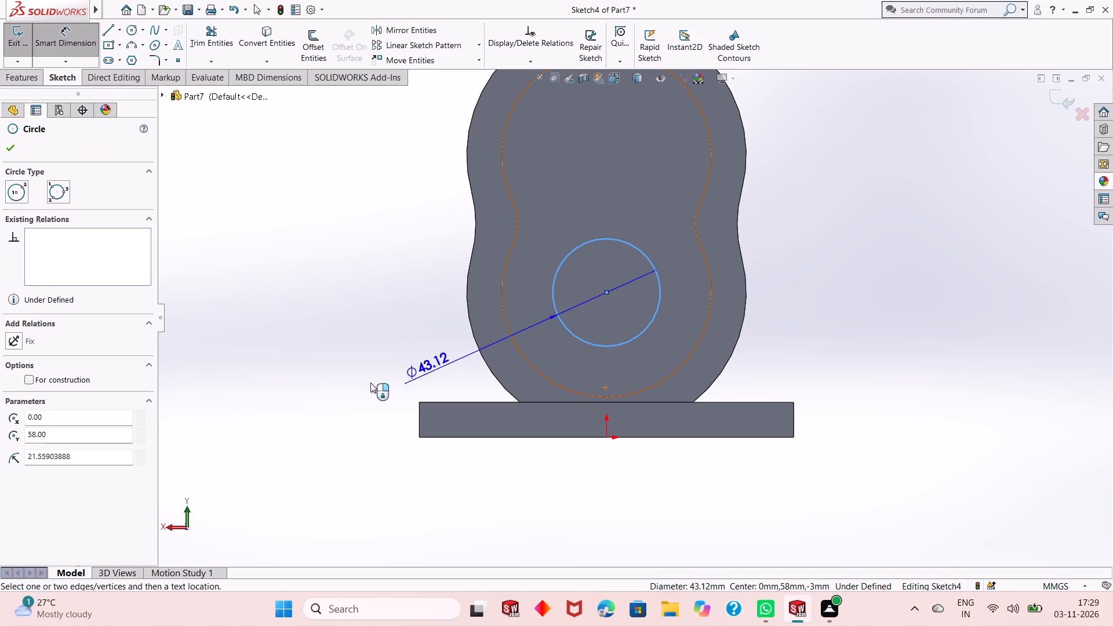
pyautogui.click(301, 401)
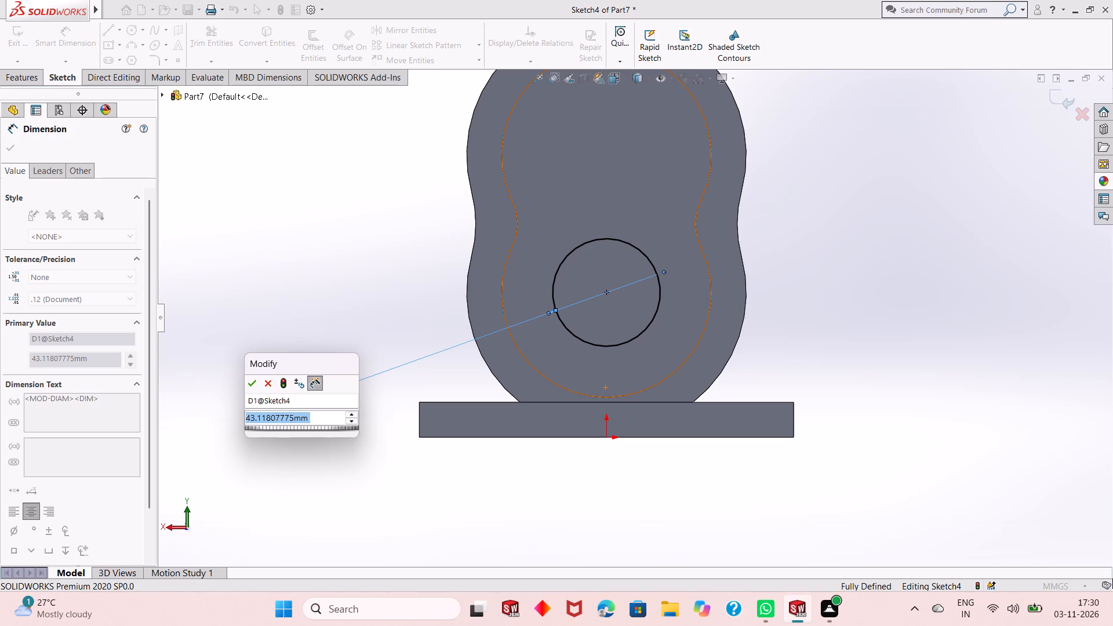
pyautogui.write('45')
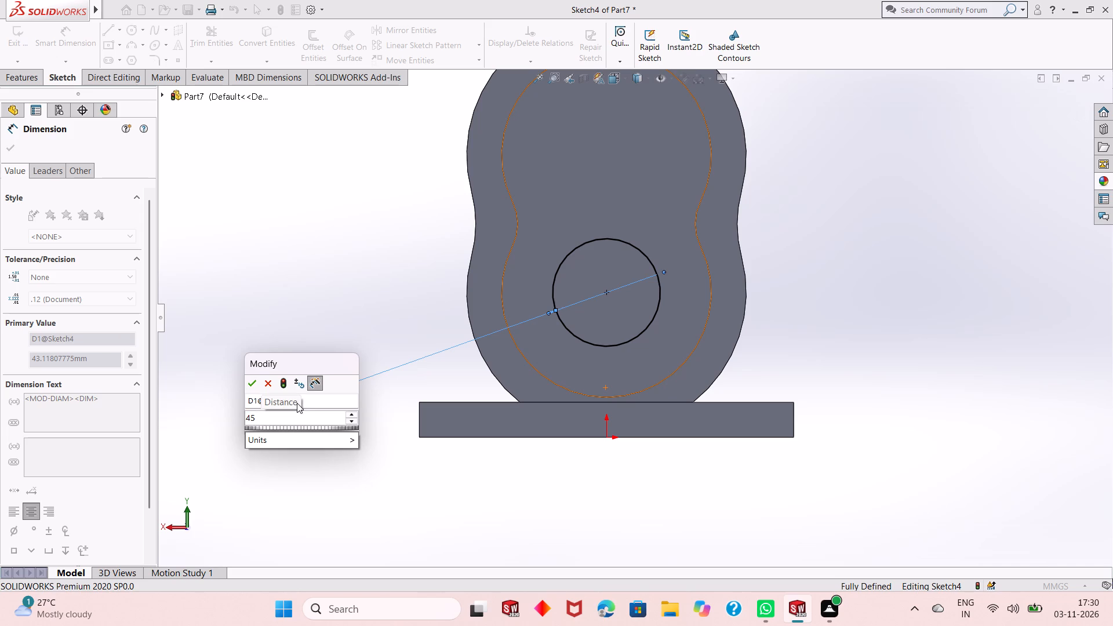
pyautogui.press('Return')
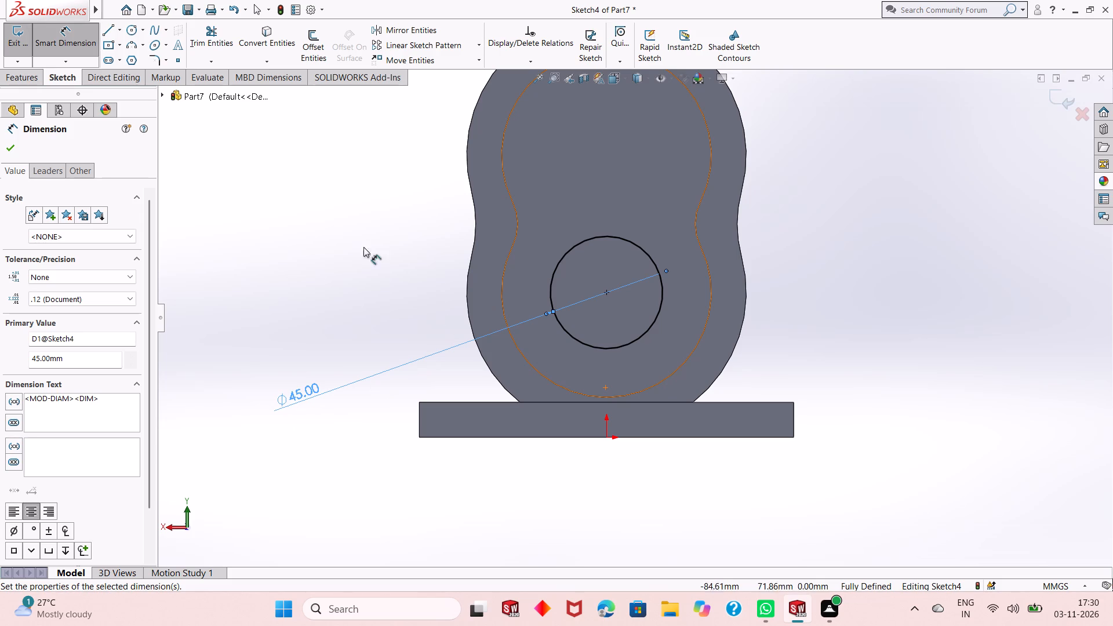
pyautogui.click(8, 148)
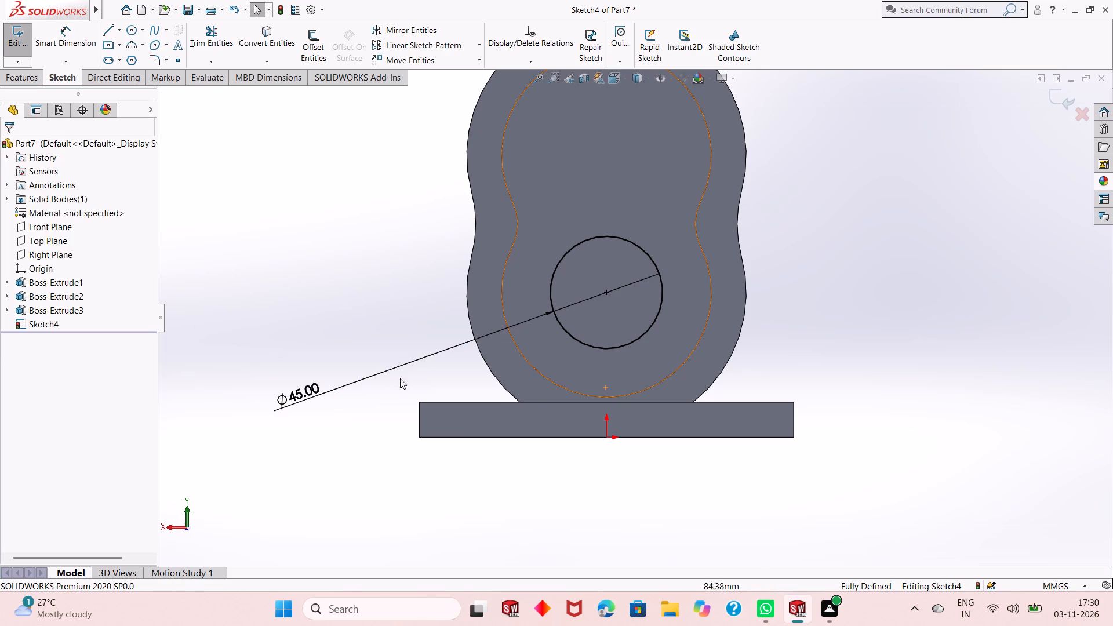
# Extrude the 45 mm circle 47 mm outward from the boss face as a merged cylinder.
pyautogui.moveTo(362, 288); pyautogui.dragTo(442, 297, button='middle')
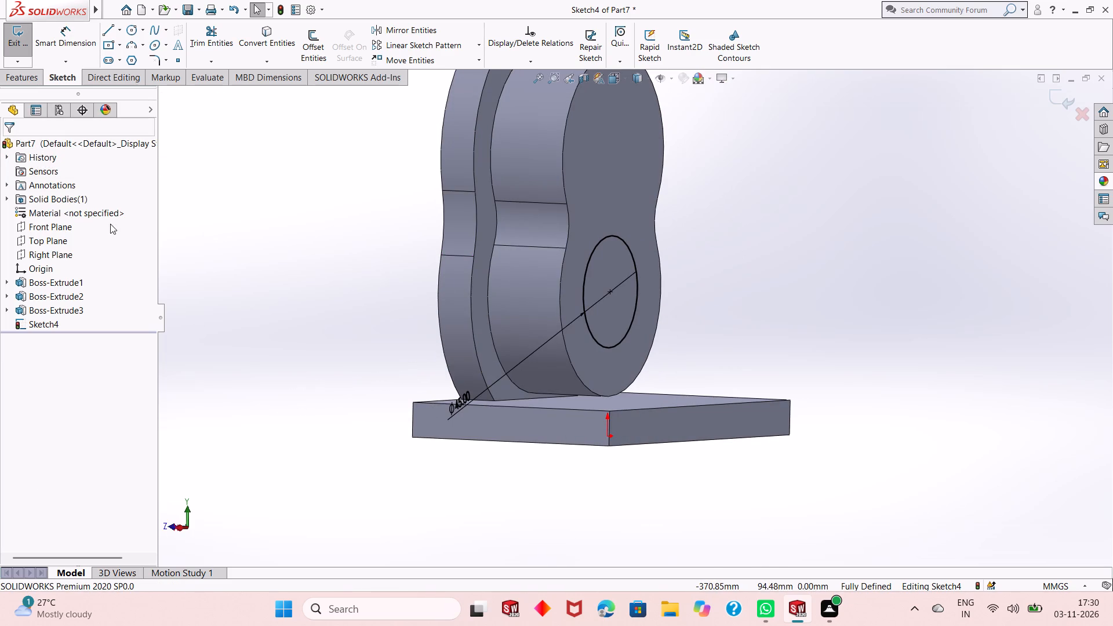
pyautogui.click(32, 80)
pyautogui.click(26, 43)
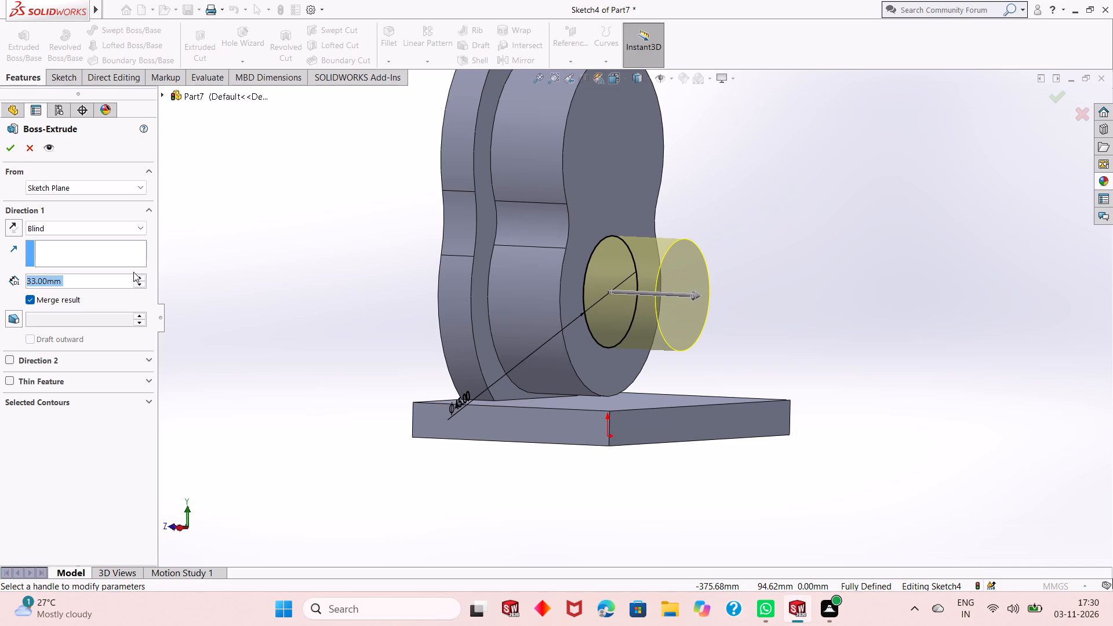
pyautogui.write('47')
pyautogui.press('Return')
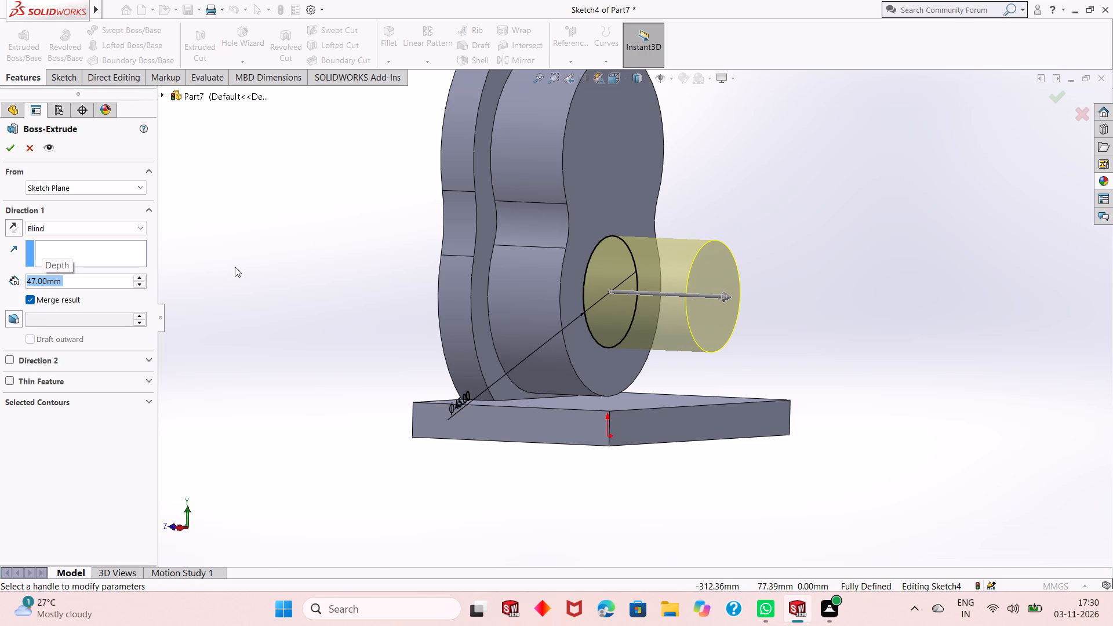
pyautogui.click(12, 152)
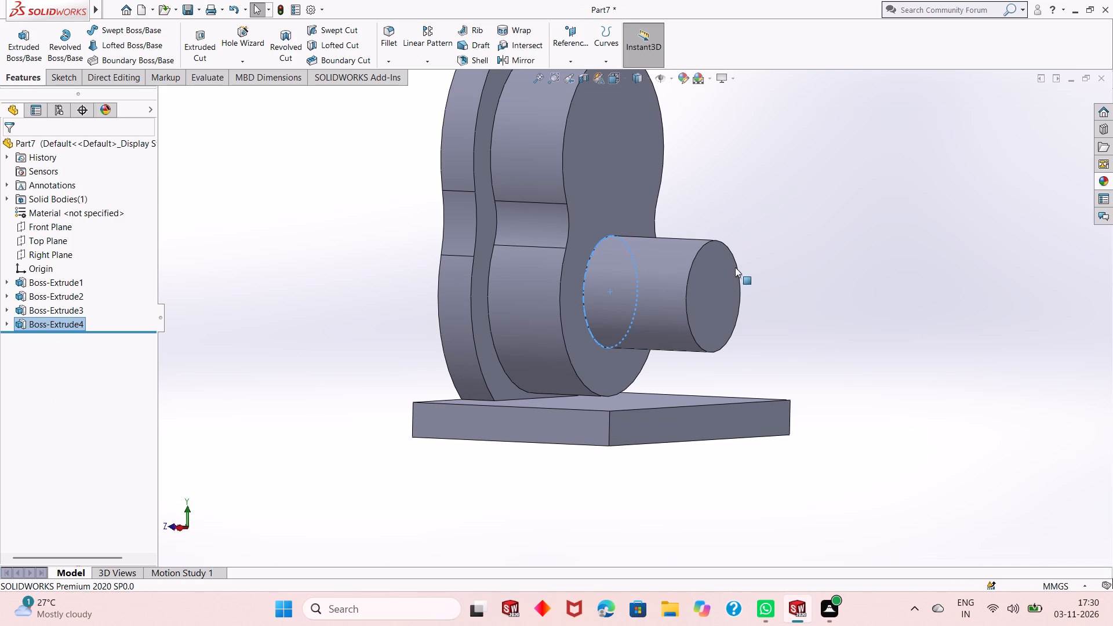
pyautogui.click(758, 268)
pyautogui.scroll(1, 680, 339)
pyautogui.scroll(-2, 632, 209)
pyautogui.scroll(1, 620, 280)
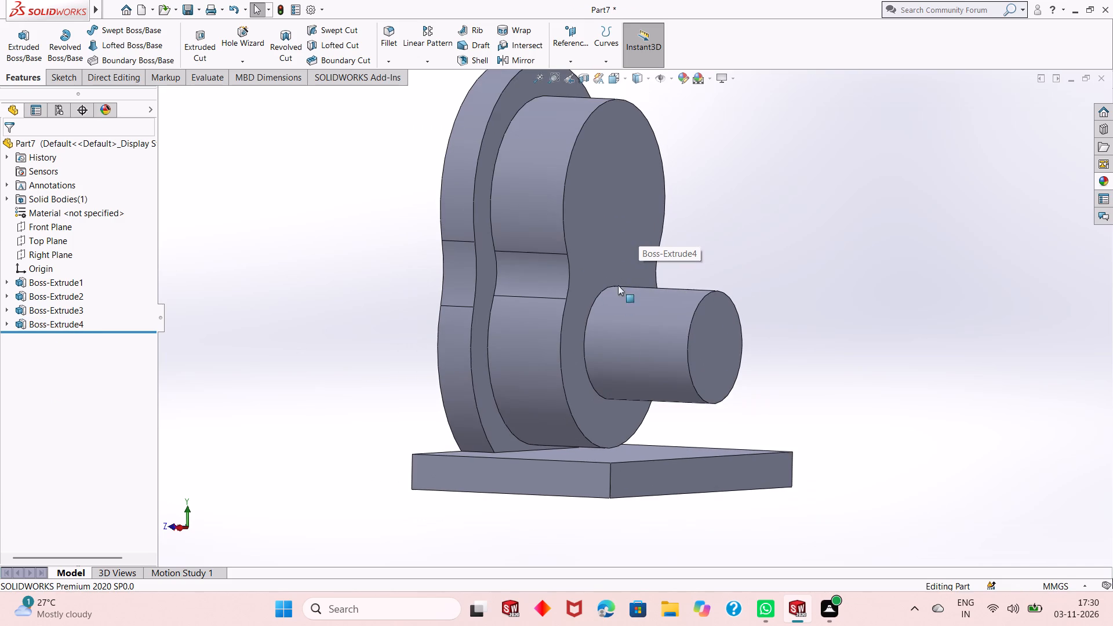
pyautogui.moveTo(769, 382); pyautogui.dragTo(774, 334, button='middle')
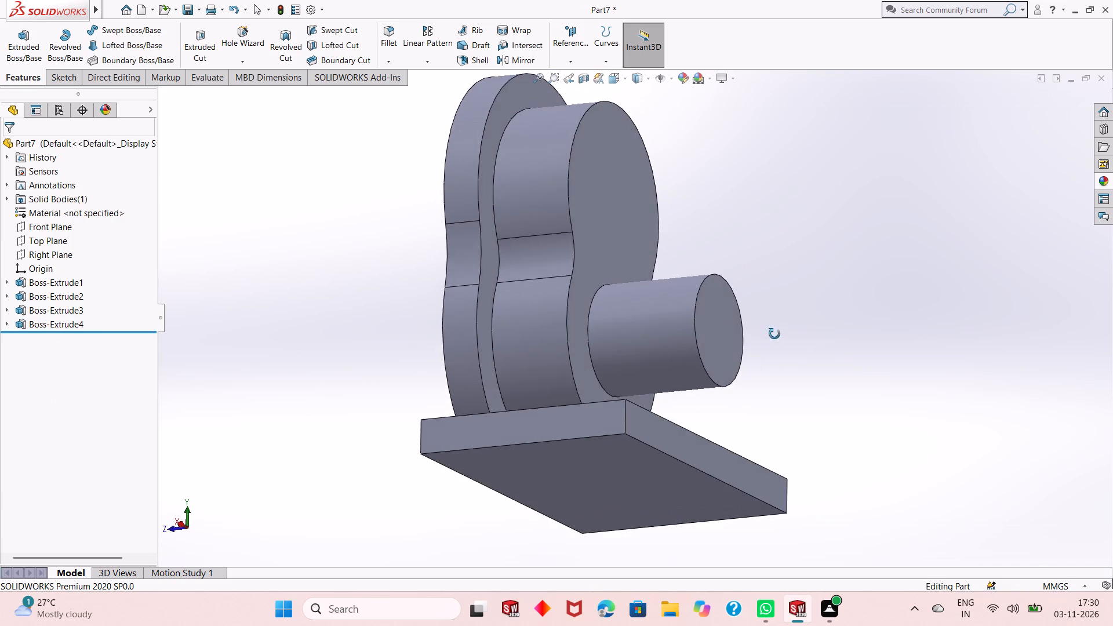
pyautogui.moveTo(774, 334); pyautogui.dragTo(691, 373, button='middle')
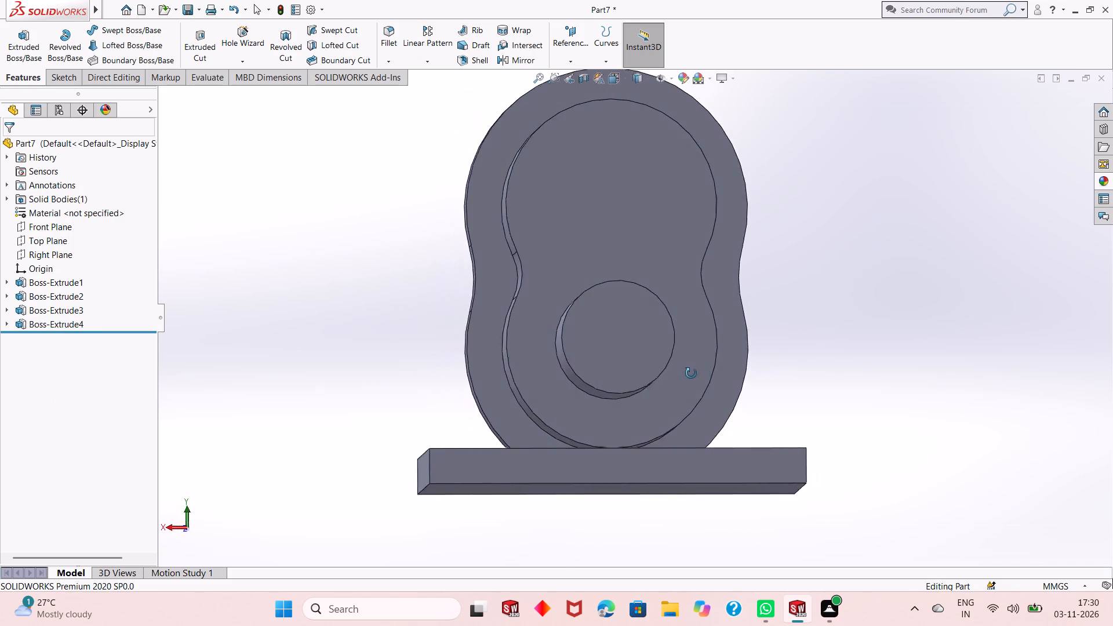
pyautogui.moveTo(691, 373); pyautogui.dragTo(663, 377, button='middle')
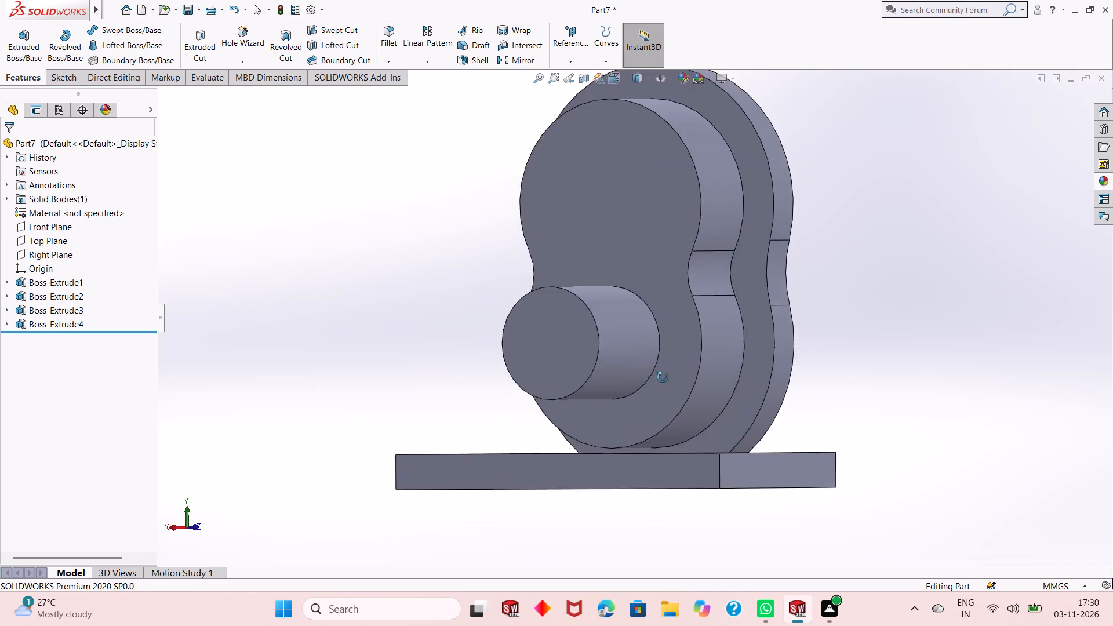
# Start a new sketch on the flat end face of the protruding cylinder, viewed face-on.
pyautogui.moveTo(663, 377); pyautogui.dragTo(774, 384, button='middle')
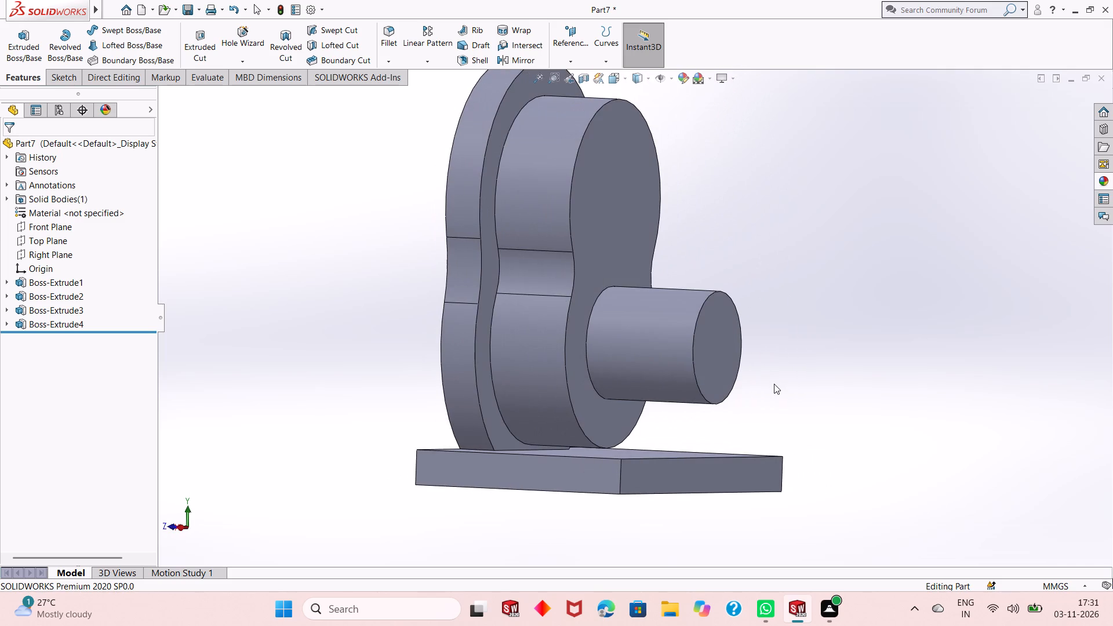
pyautogui.click(710, 352)
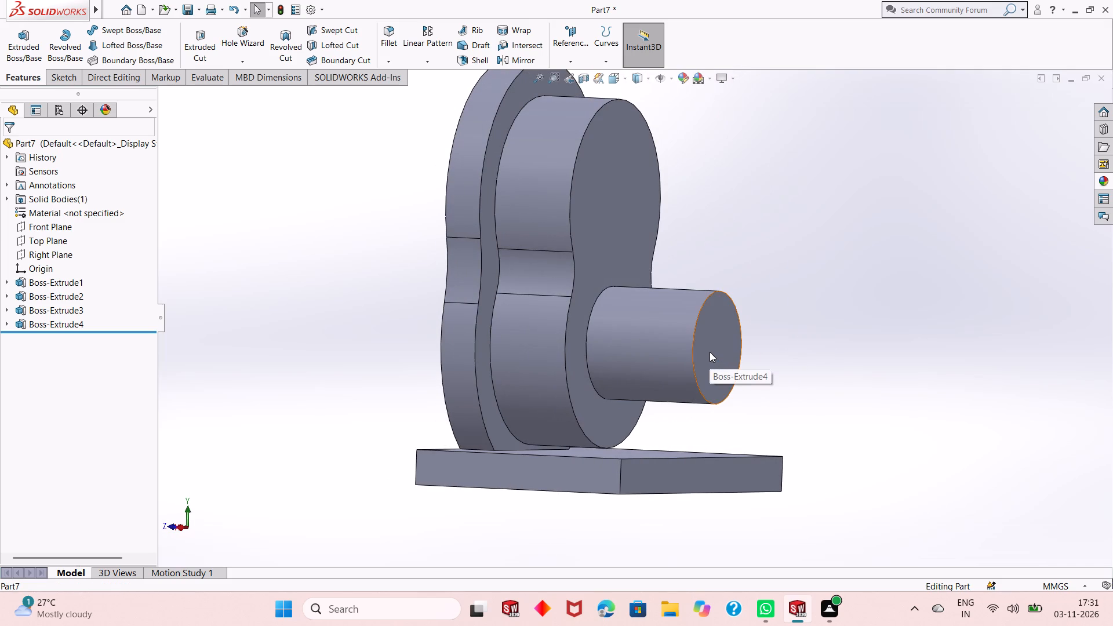
pyautogui.click(763, 316)
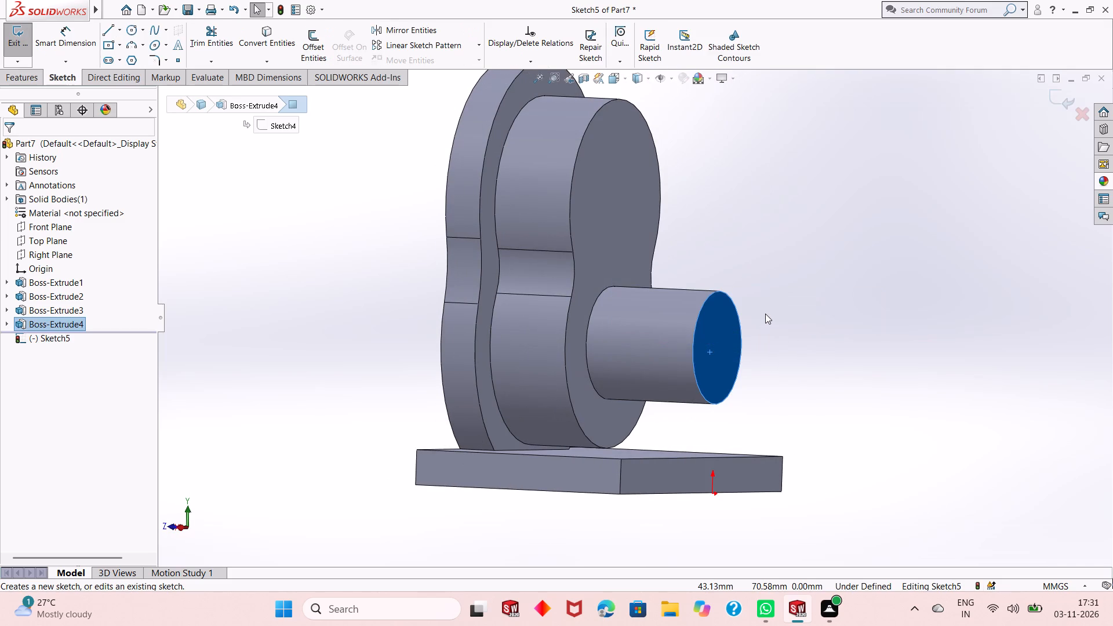
pyautogui.hotkey('ctrl', '8')
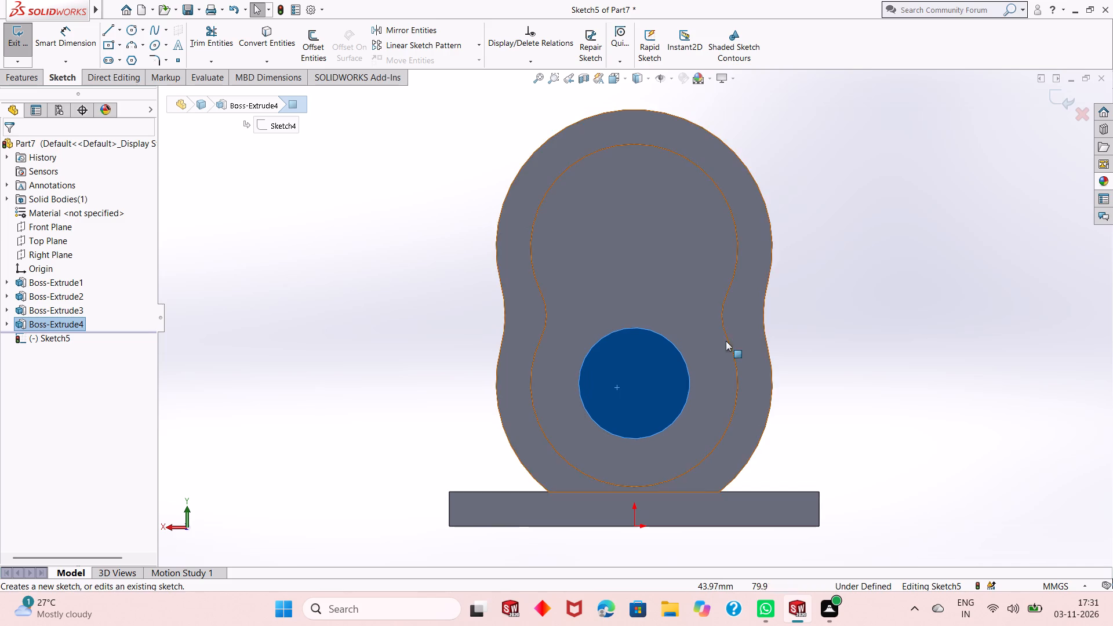
pyautogui.click(393, 345)
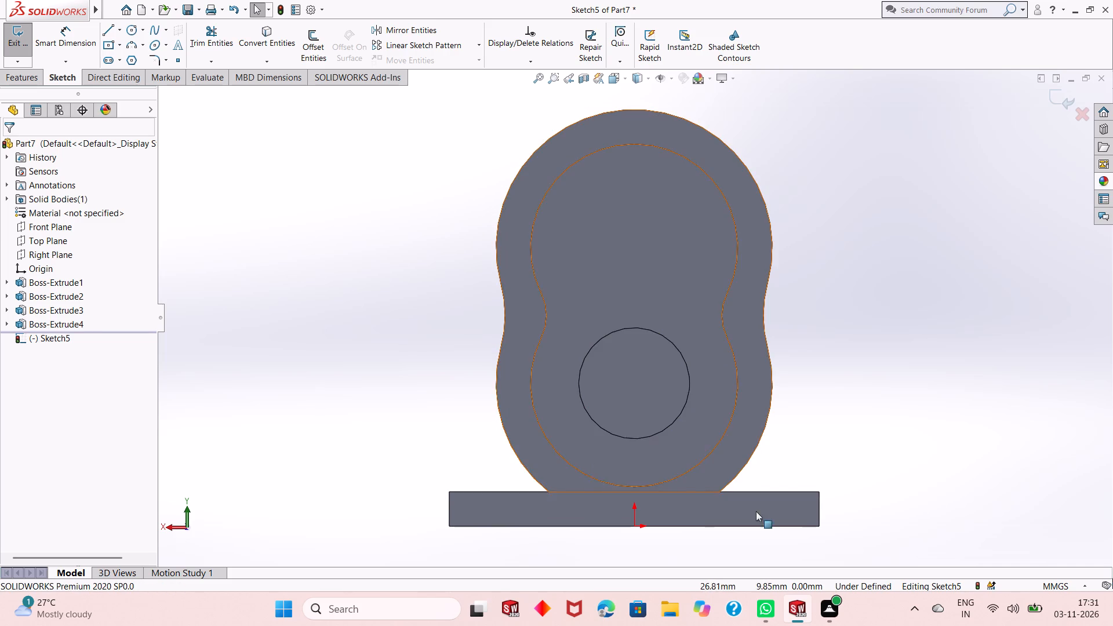
# Sketch a circle concentric with the cylinder's end face and matching its outer edge, 45 mm in diameter.
pyautogui.click(134, 28)
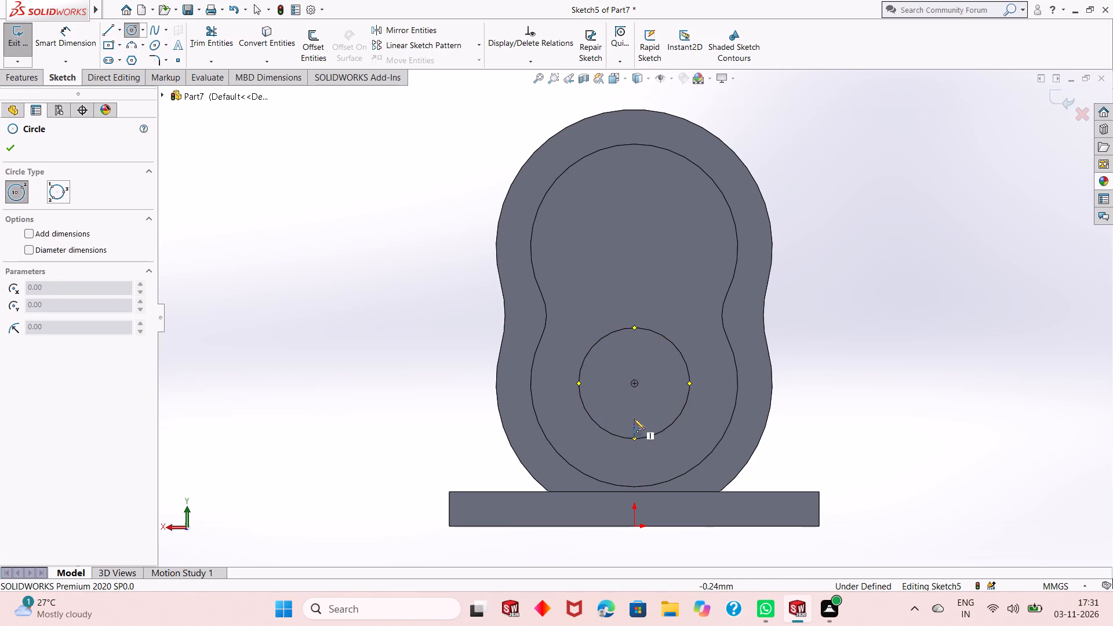
pyautogui.click(634, 383)
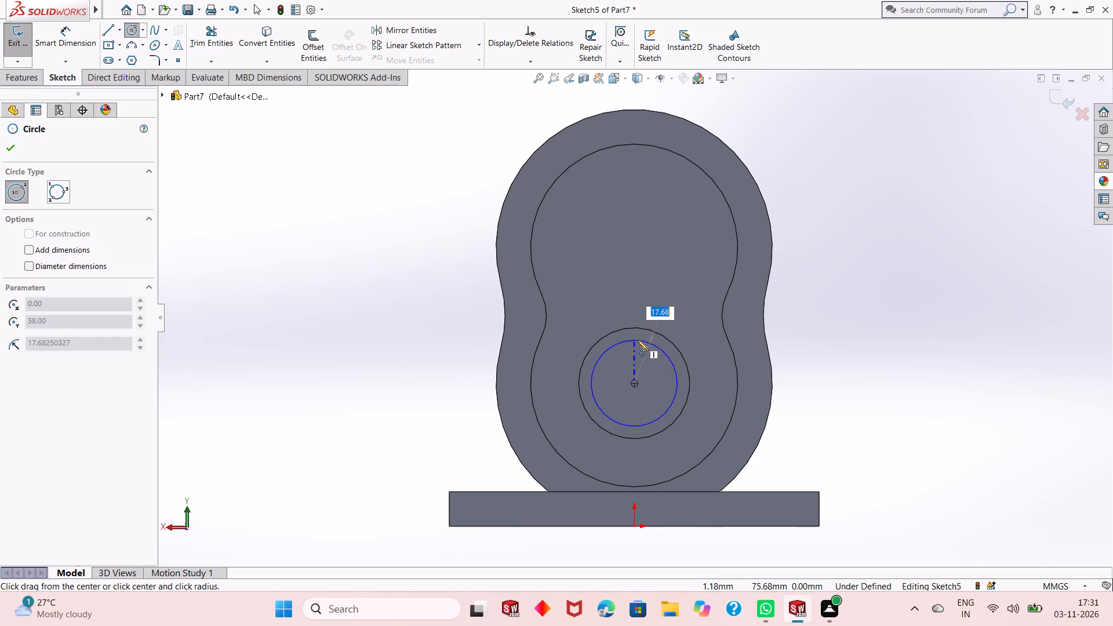
pyautogui.click(639, 330)
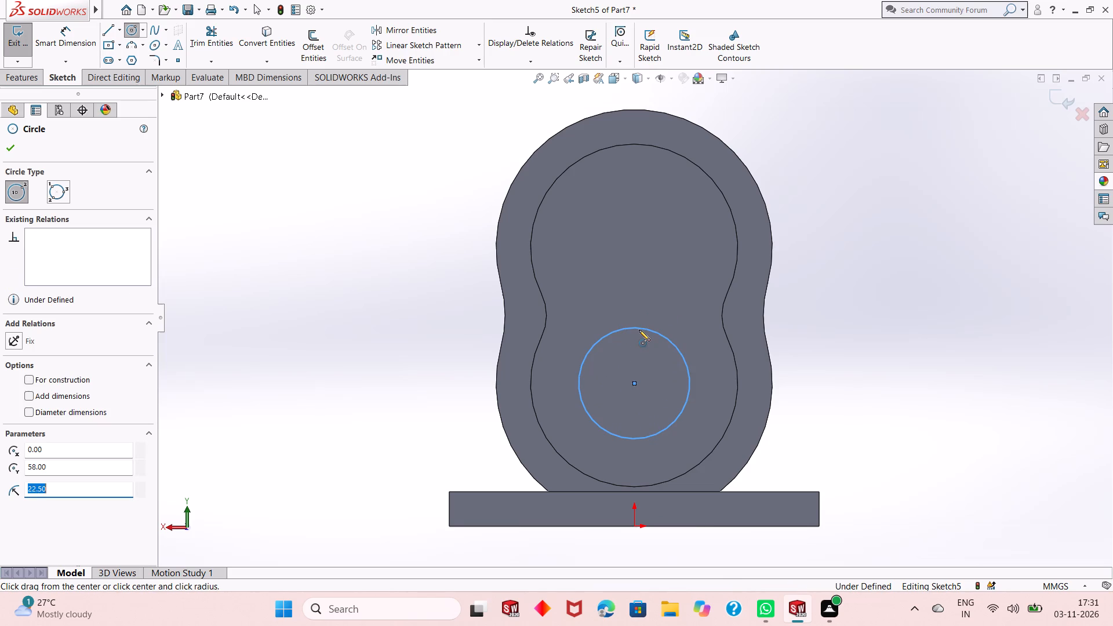
pyautogui.rightClick(895, 236)
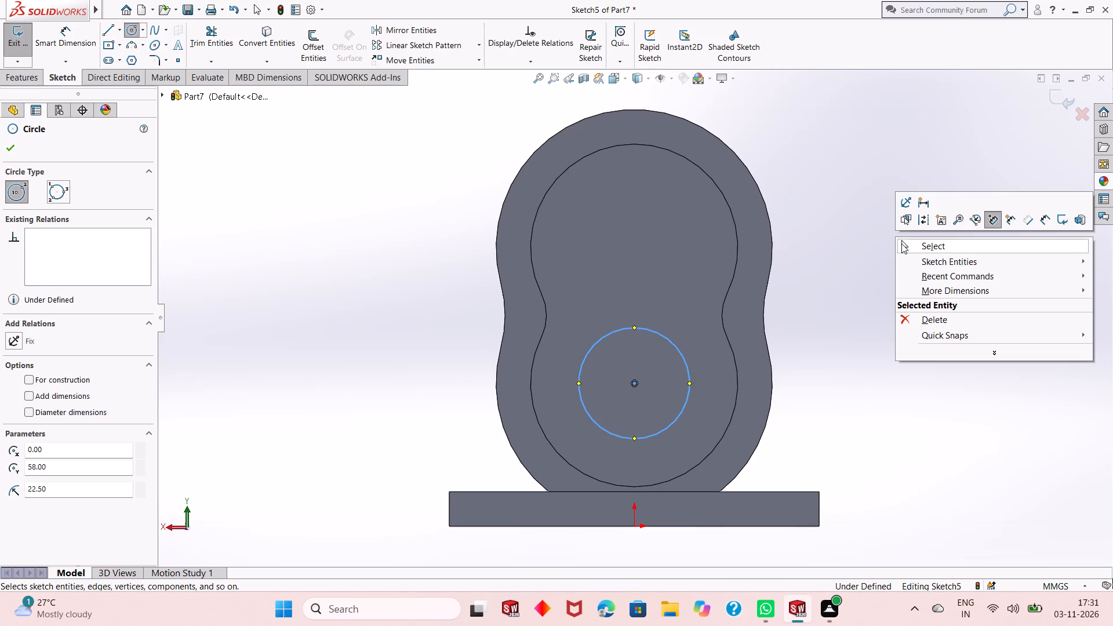
pyautogui.click(922, 247)
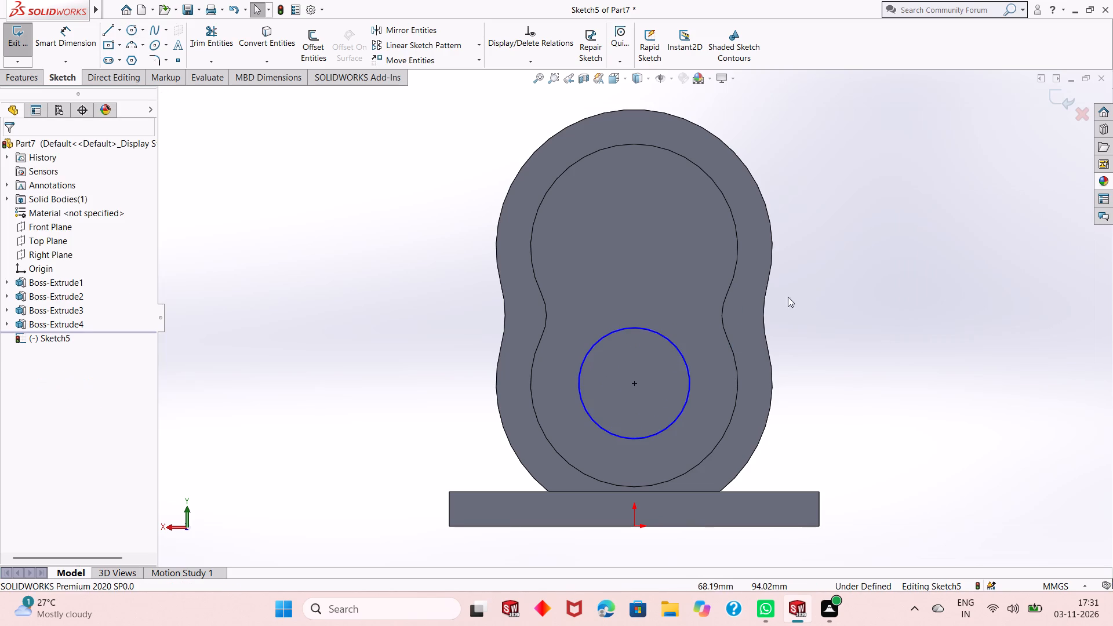
# Dimension the central circle's diameter as 45 mm and place the dimension text below the base plate.
pyautogui.click(75, 39)
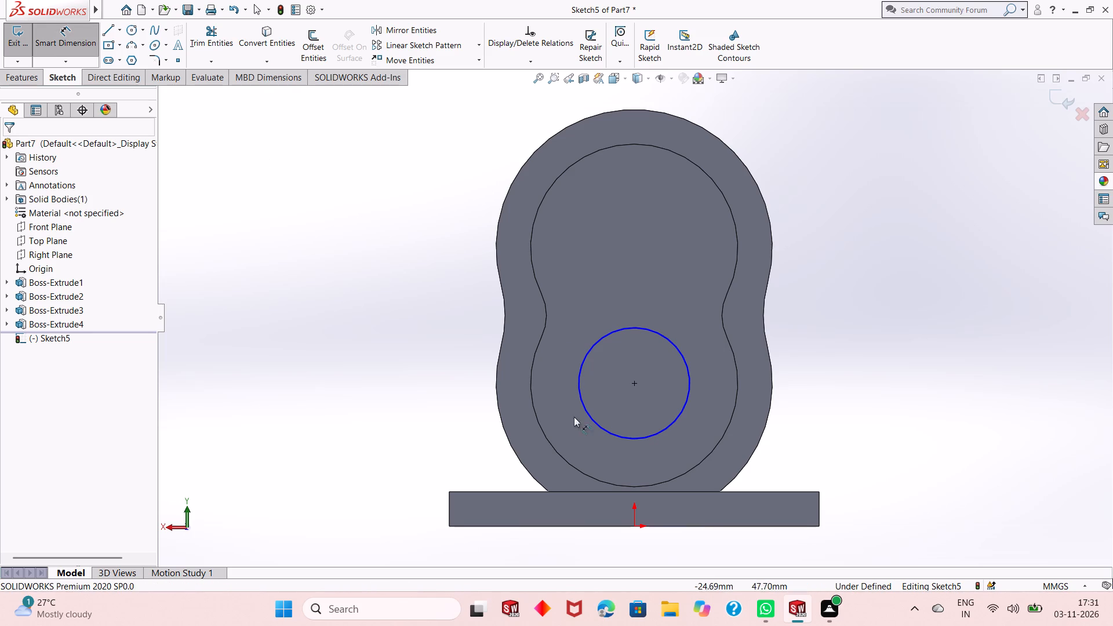
pyautogui.click(598, 425)
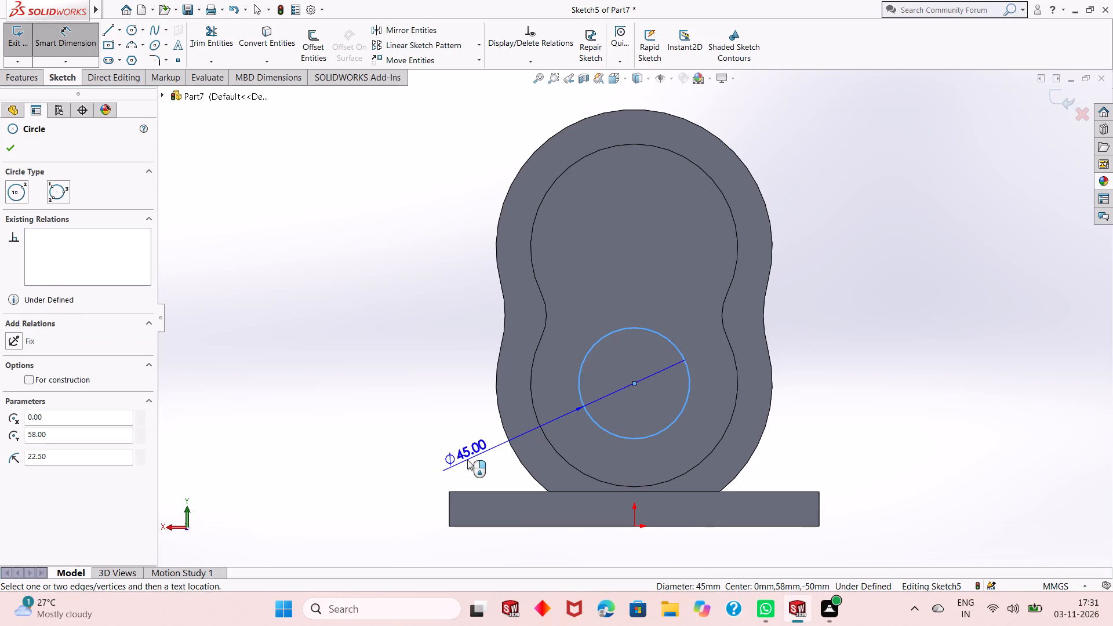
pyautogui.click(467, 460)
pyautogui.press('Return')
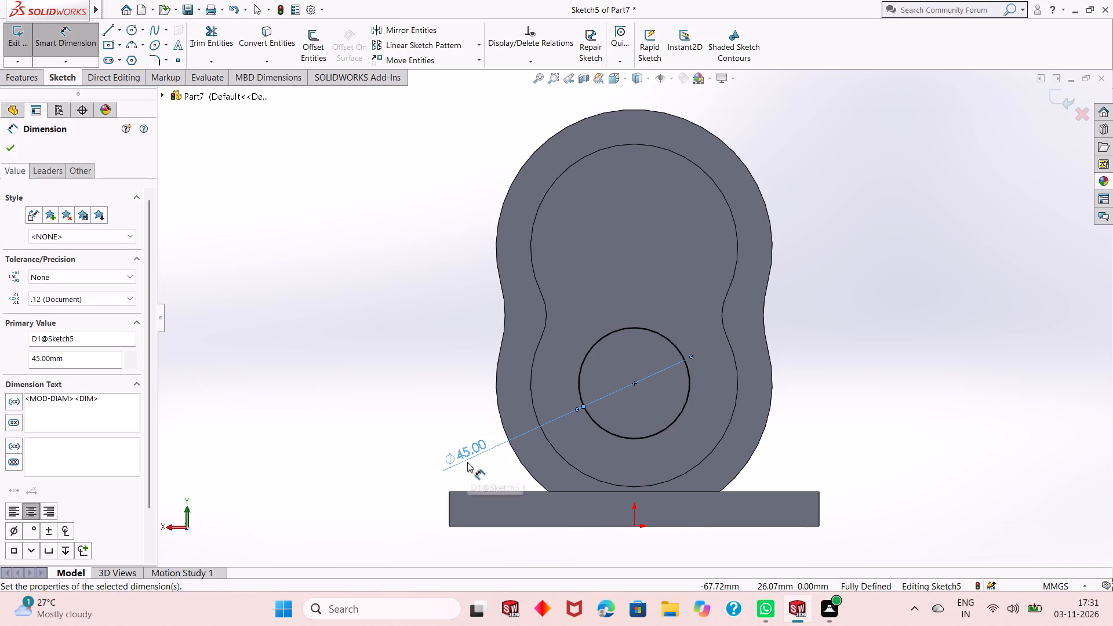
pyautogui.scroll(1, 636, 414)
pyautogui.moveTo(492, 431); pyautogui.dragTo(655, 521)
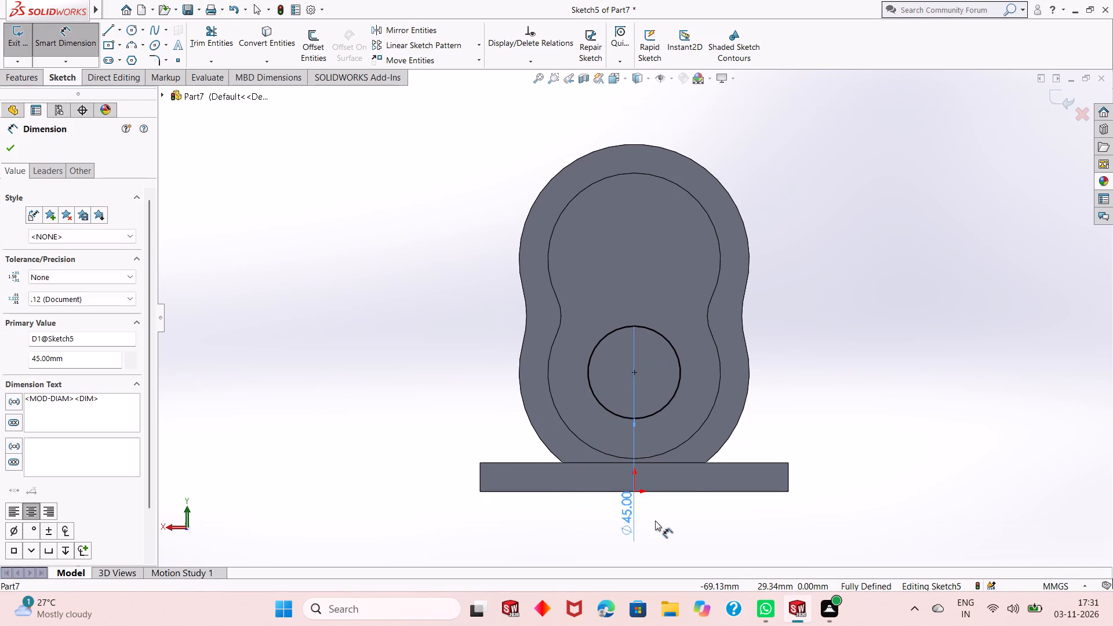
pyautogui.moveTo(655, 521); pyautogui.dragTo(699, 501)
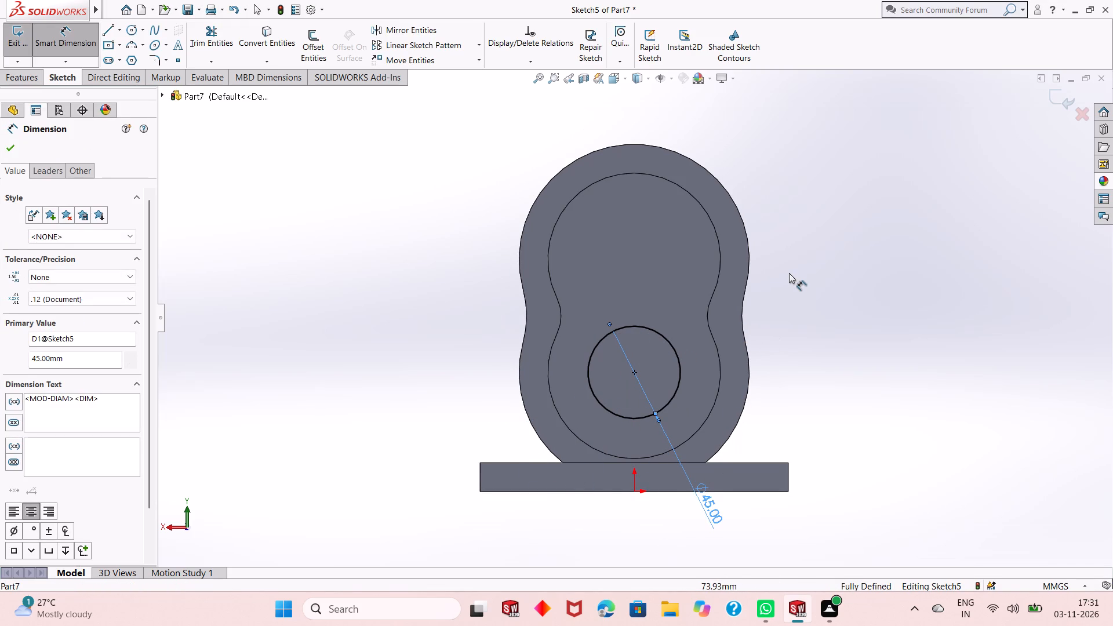
pyautogui.rightClick(789, 273)
pyautogui.click(805, 310)
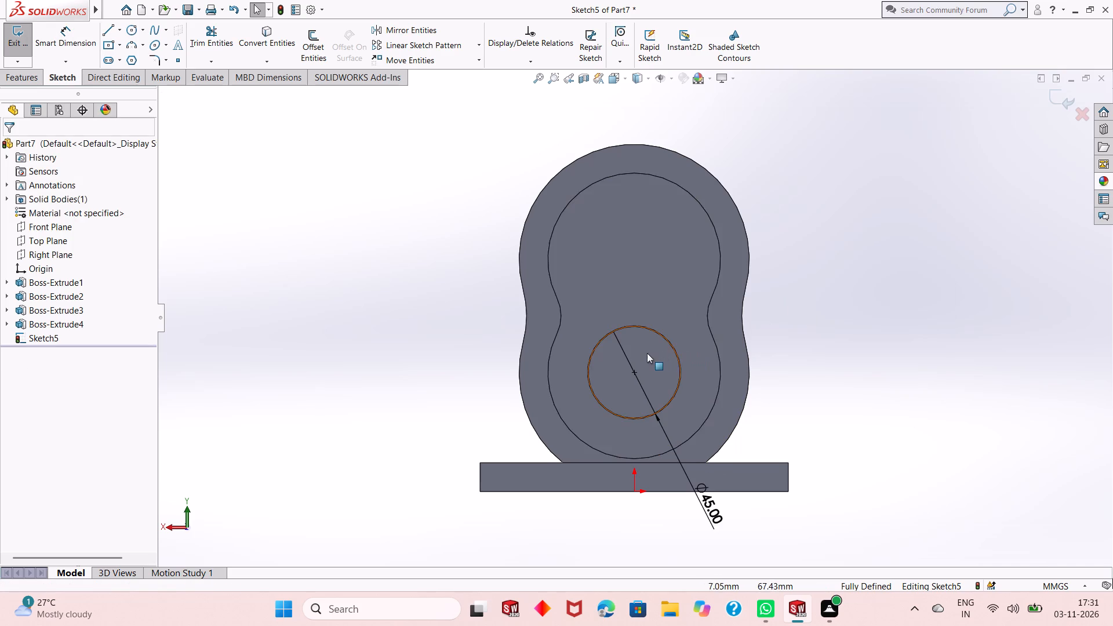
# Sketch two small circles, about 13 mm and 16 mm in diameter, level with the central circle's centre and about 38 mm to either side.
pyautogui.scroll(-2, 643, 356)
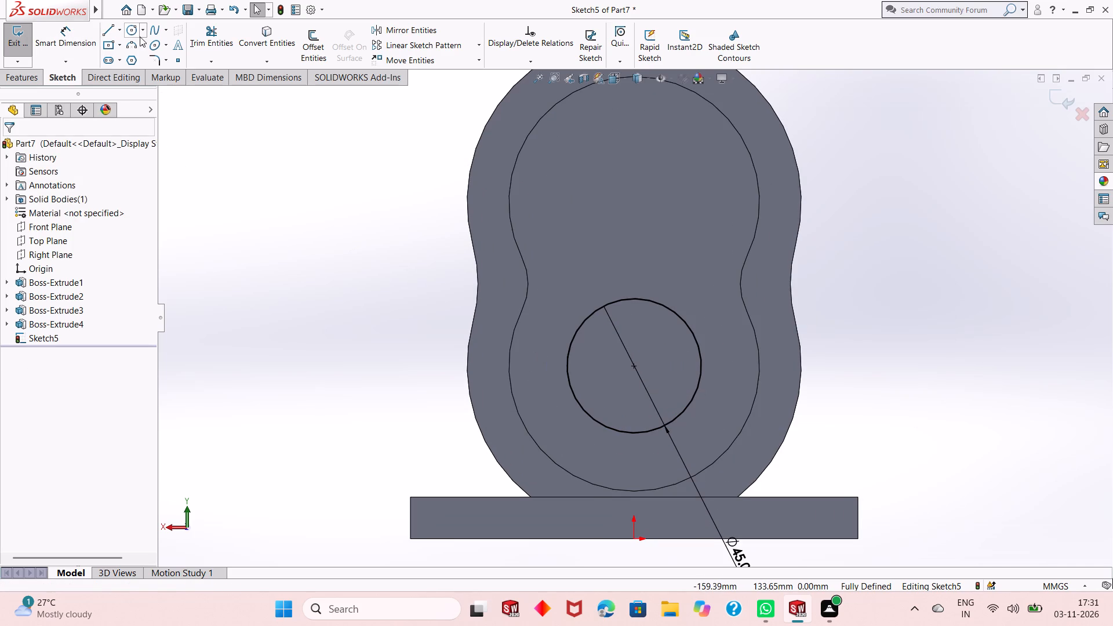
pyautogui.click(134, 34)
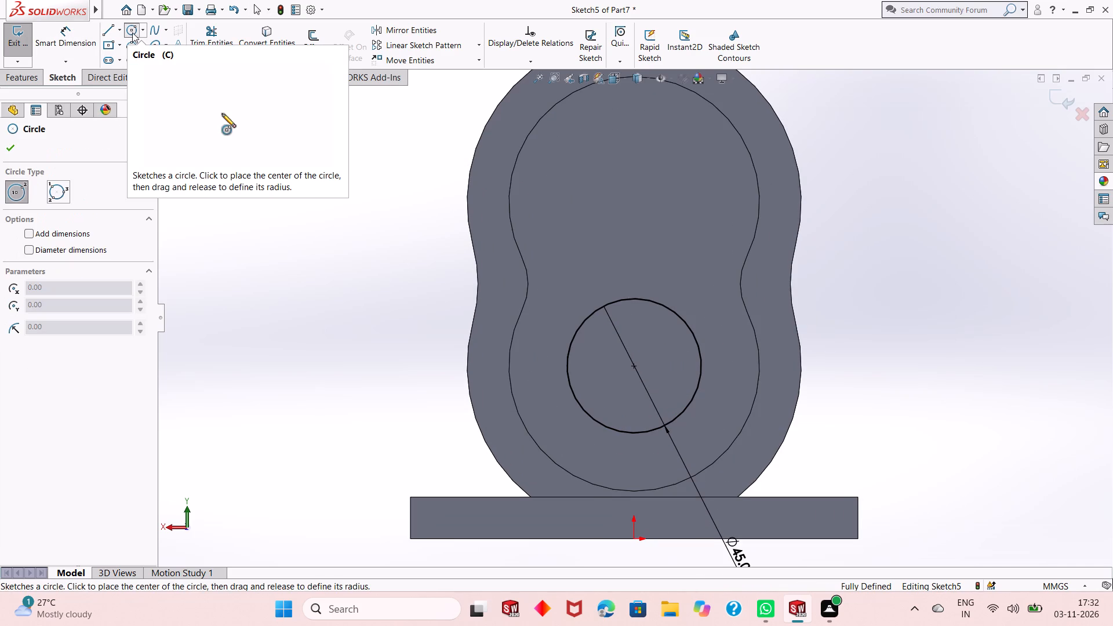
pyautogui.click(746, 366)
pyautogui.click(750, 347)
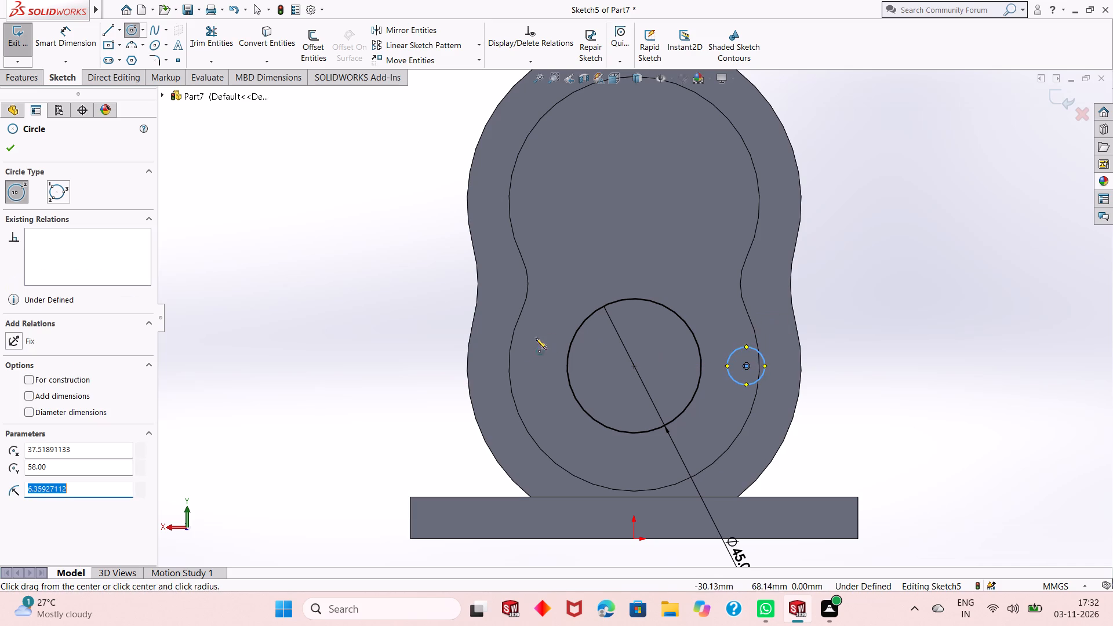
pyautogui.click(521, 368)
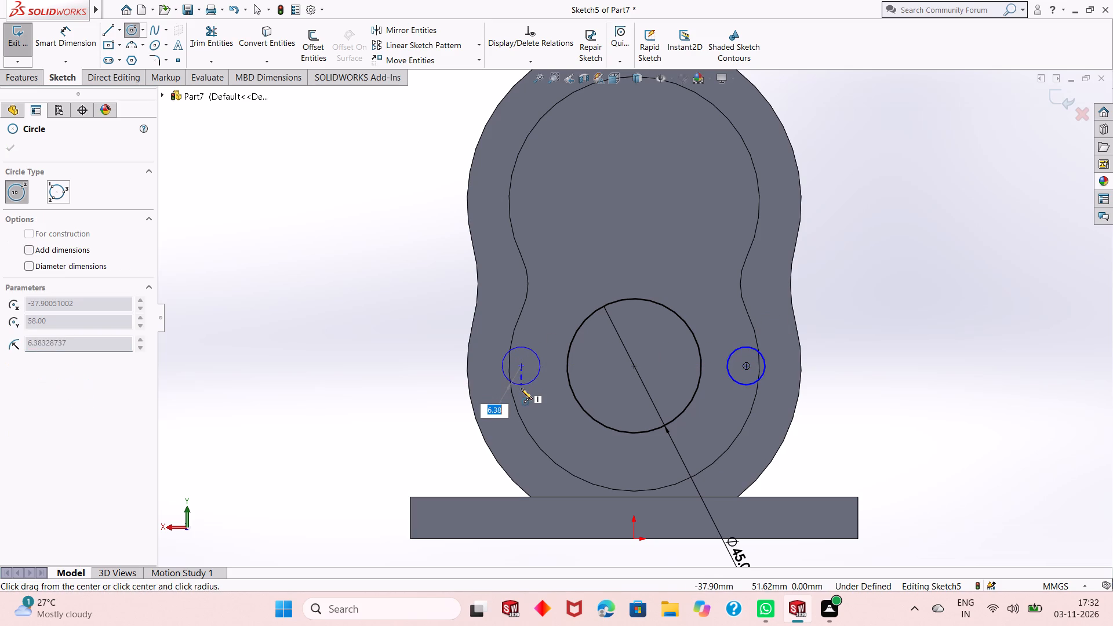
pyautogui.click(521, 390)
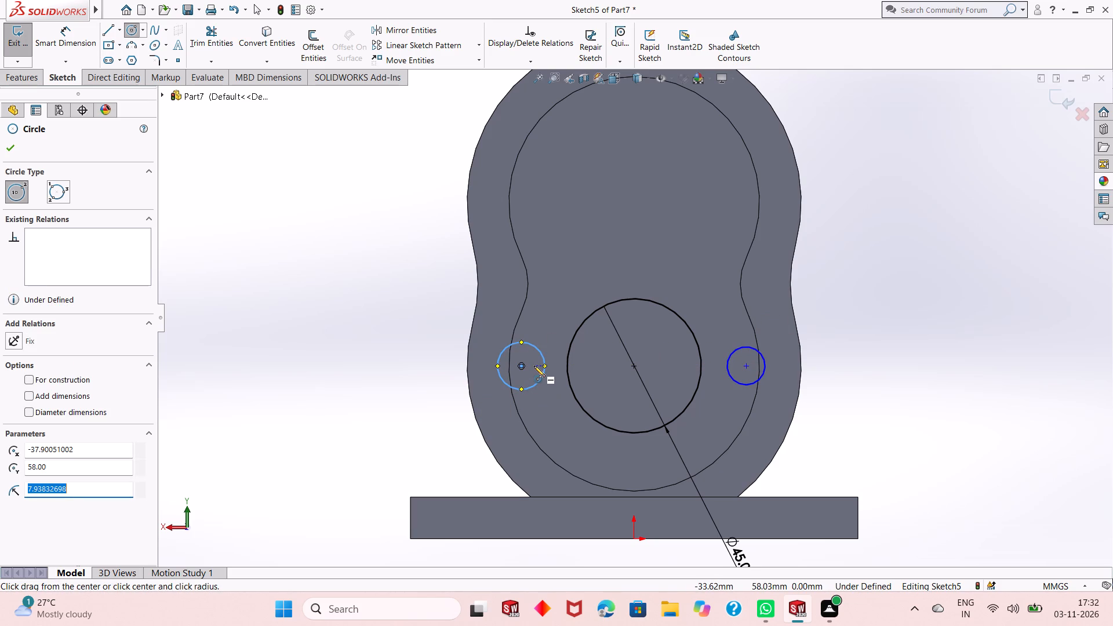
pyautogui.rightClick(872, 245)
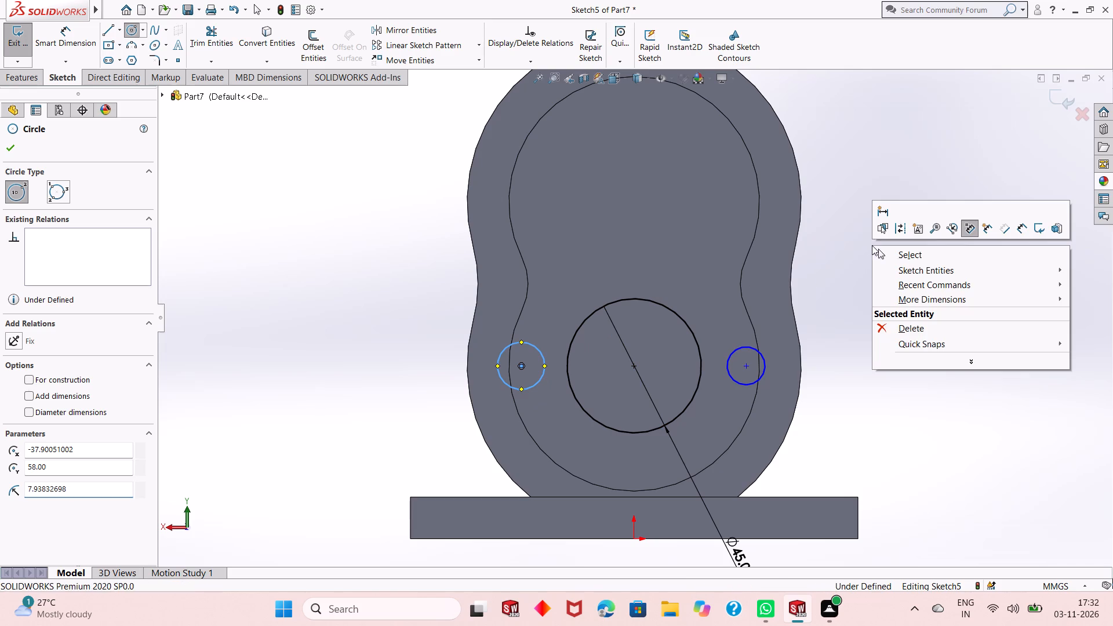
pyautogui.click(893, 256)
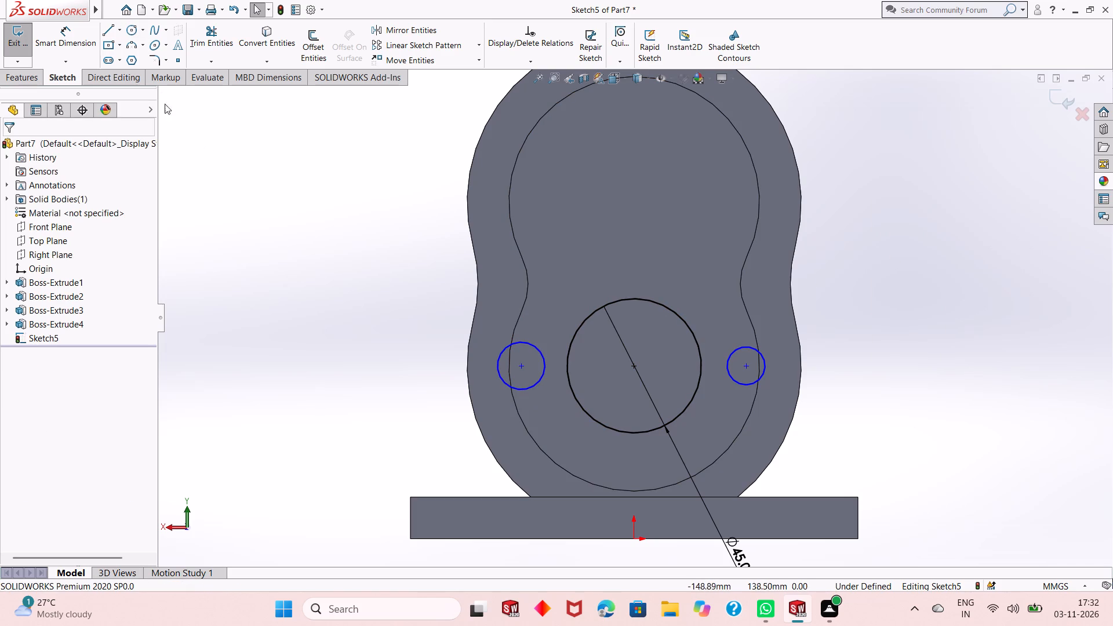
# Dimension the larger of the two small side circles with a diameter of 20 mm.
pyautogui.click(75, 43)
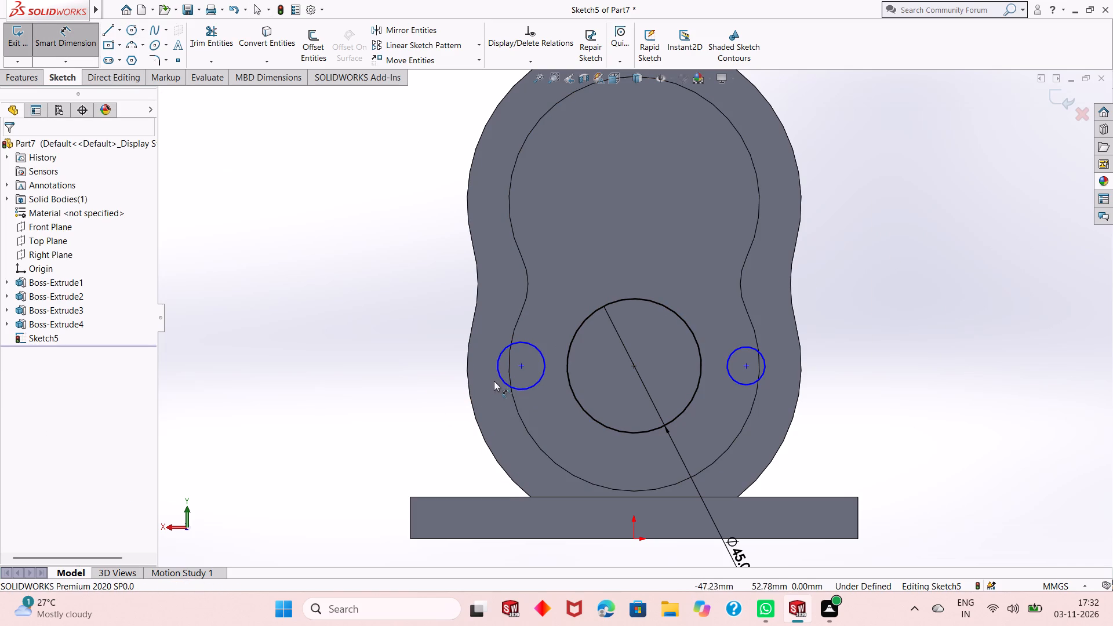
pyautogui.click(497, 375)
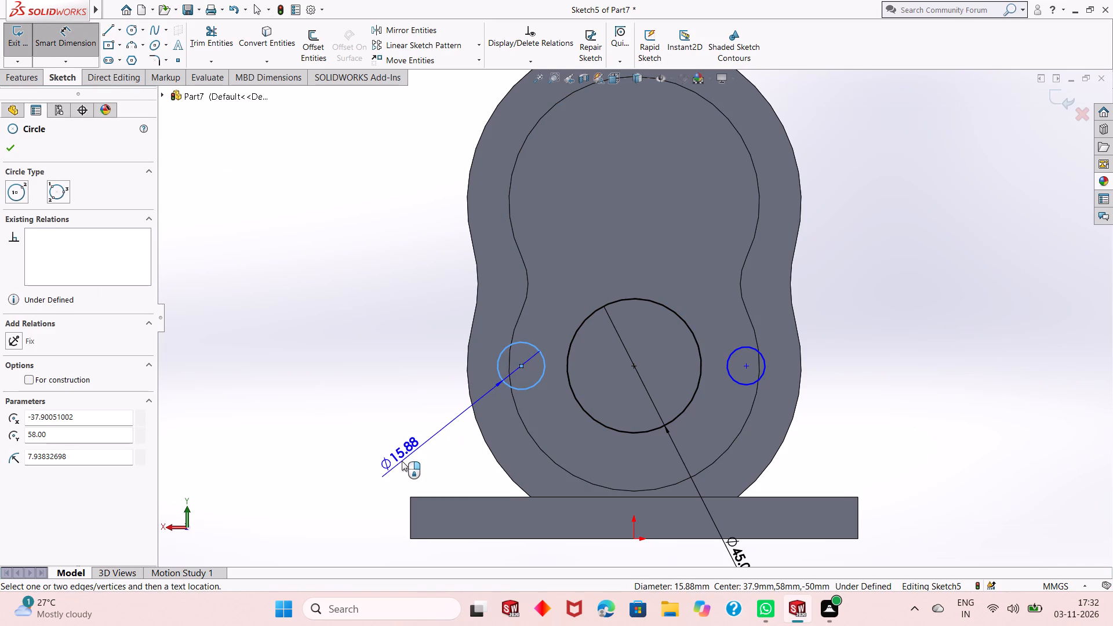
pyautogui.click(377, 465)
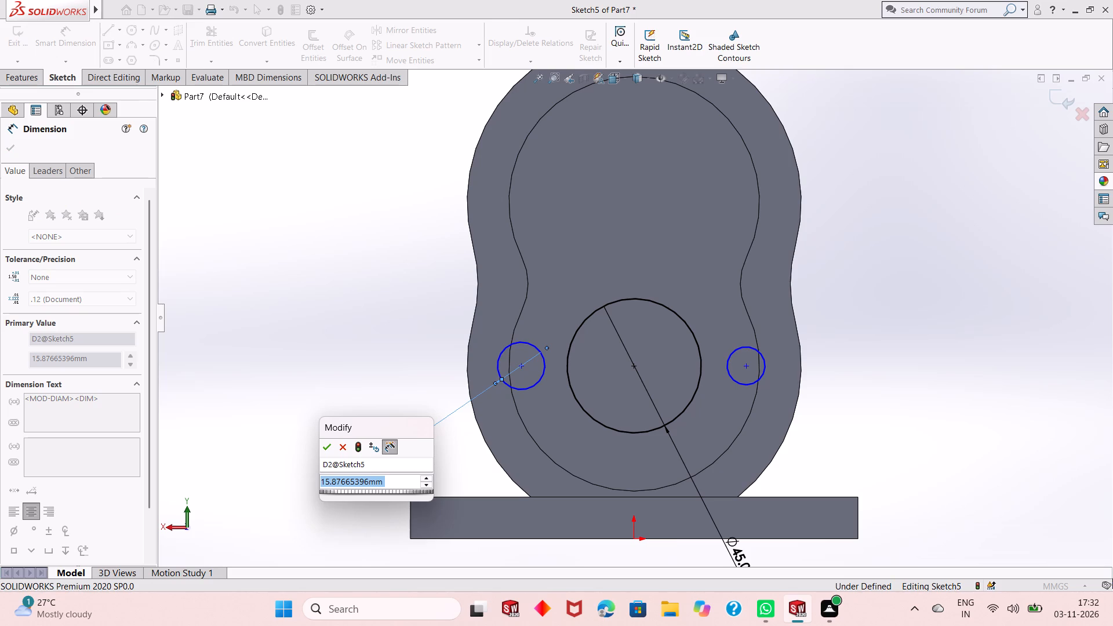
pyautogui.write('20')
pyautogui.press('Return')
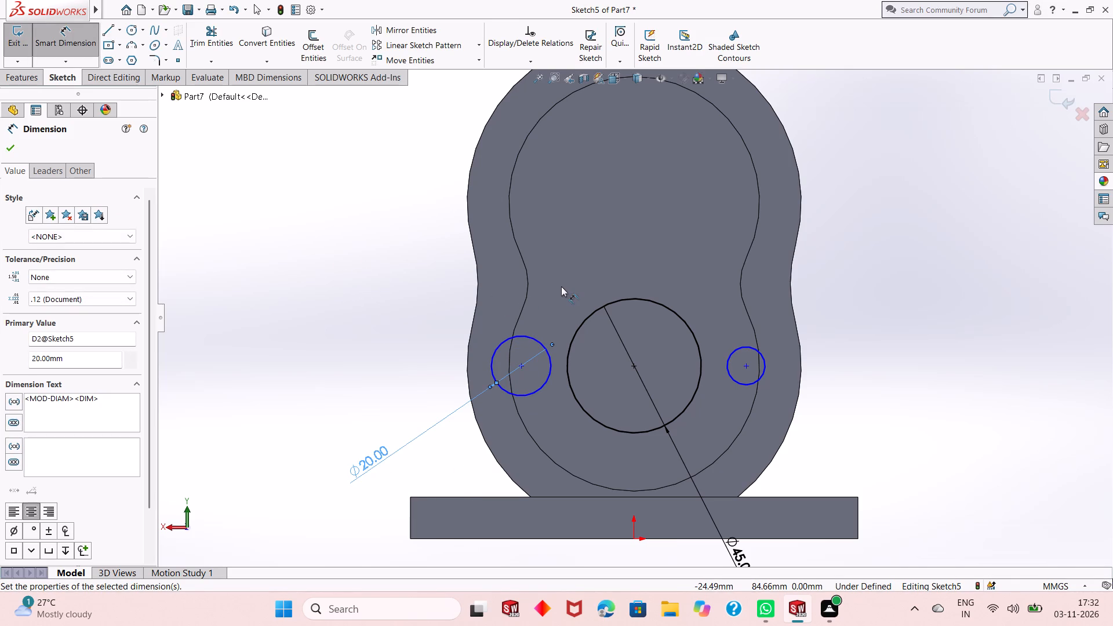
pyautogui.rightClick(406, 268)
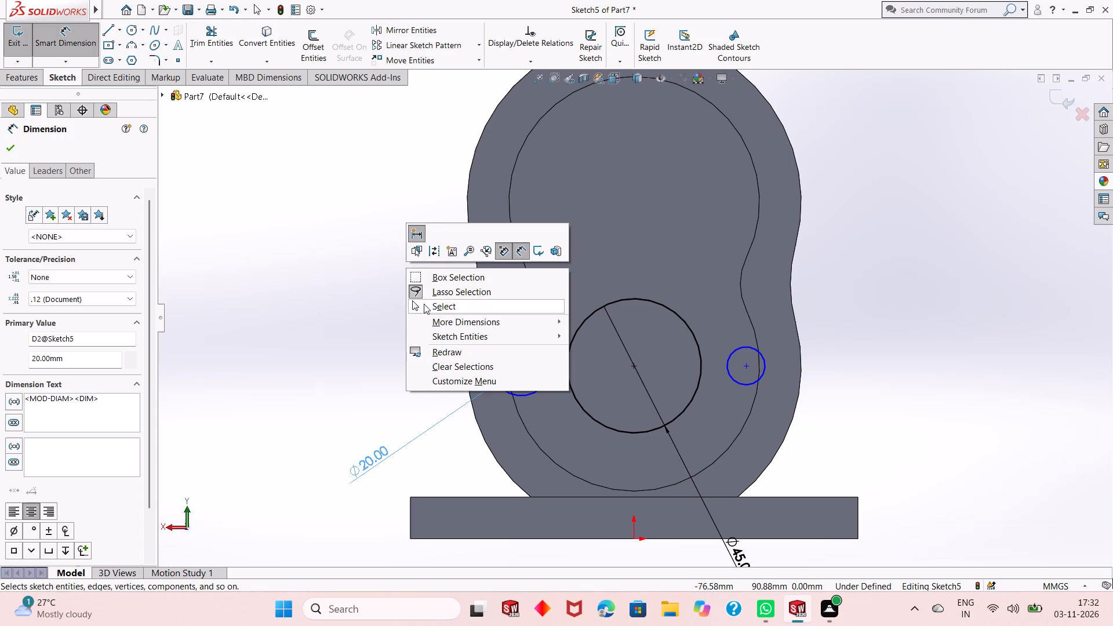
pyautogui.click(424, 304)
# Apply an Equal relation between the two small side circles.
pyautogui.click(496, 350)
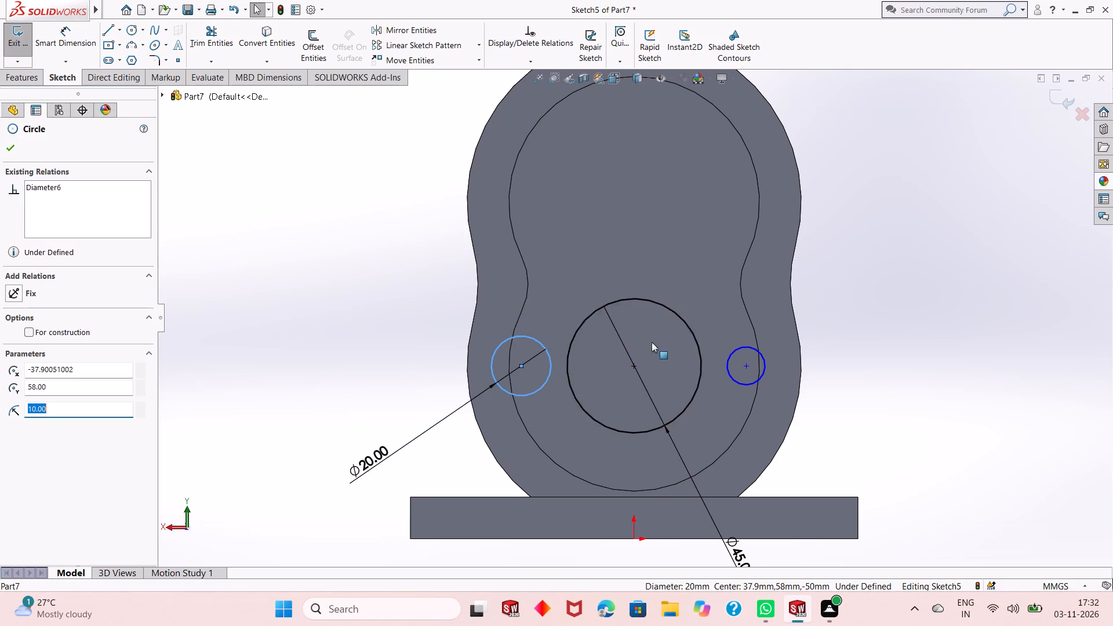
pyautogui.keyDown('ctrl'); pyautogui.click(734, 353); pyautogui.keyUp('ctrl')
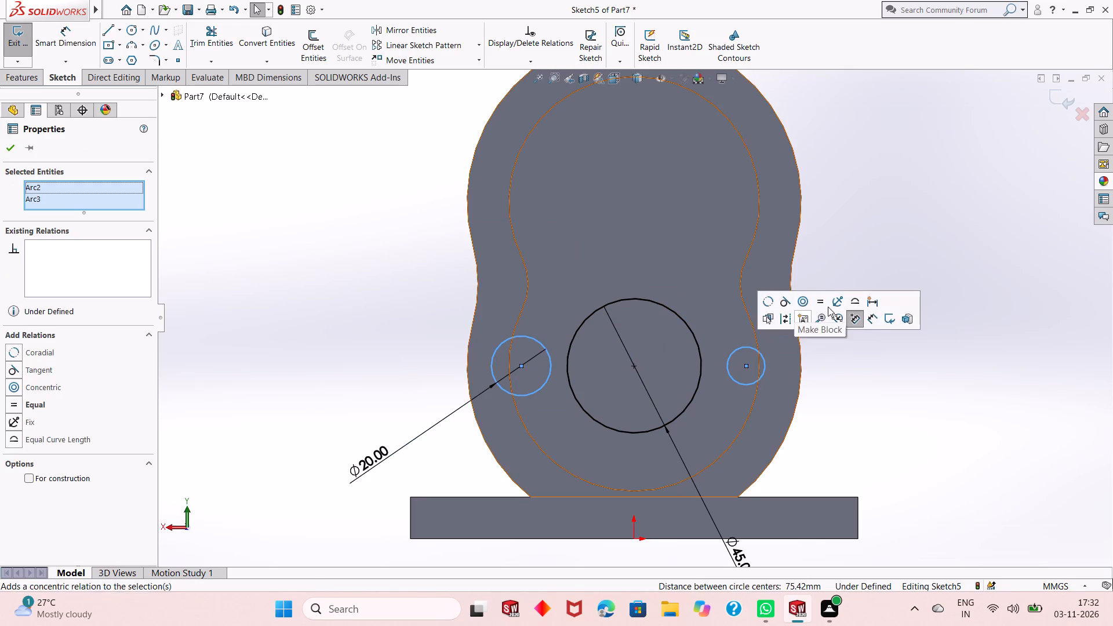
pyautogui.click(822, 304)
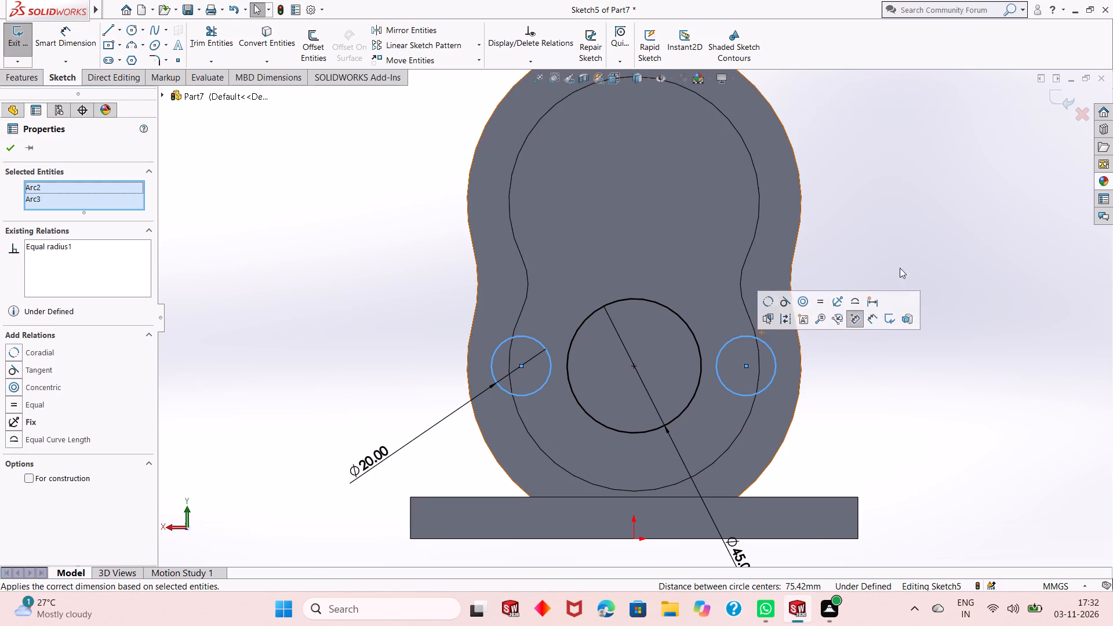
pyautogui.press('Escape')
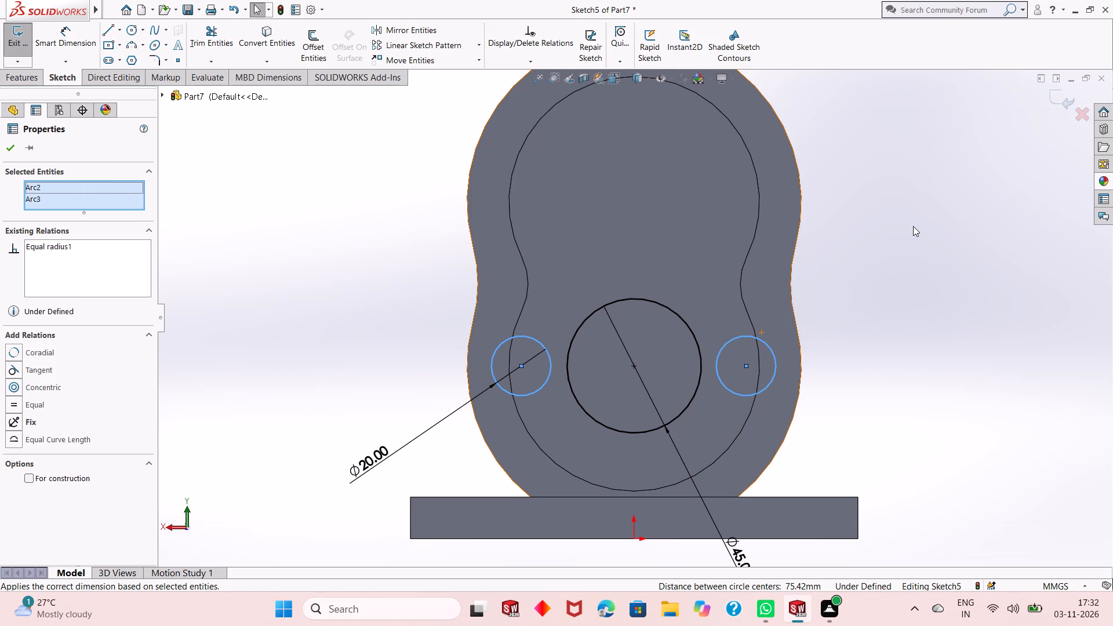
pyautogui.press('Escape')
# Dimension the horizontal distance between the two small side circles' centres as 58 mm, placing the dimension below them.
pyautogui.click(56, 38)
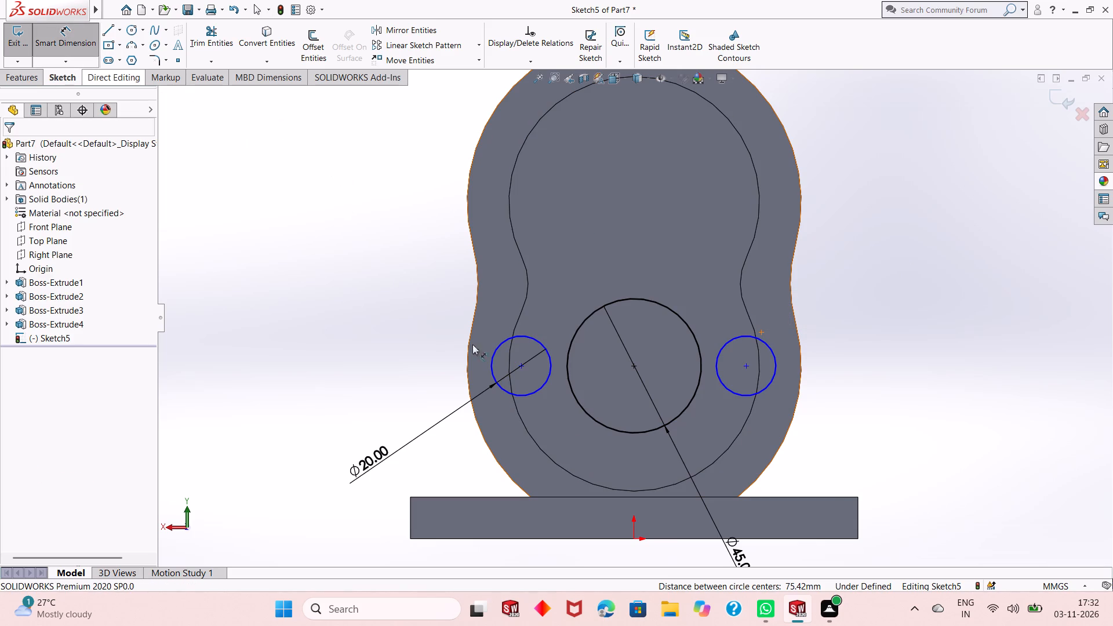
pyautogui.click(519, 365)
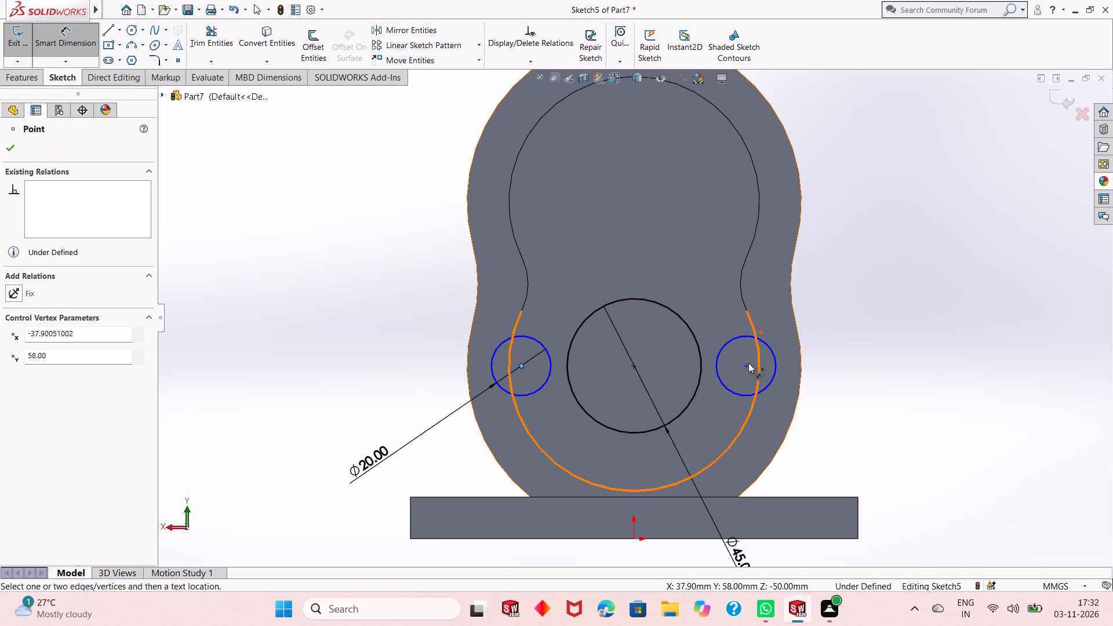
pyautogui.click(748, 365)
pyautogui.click(819, 456)
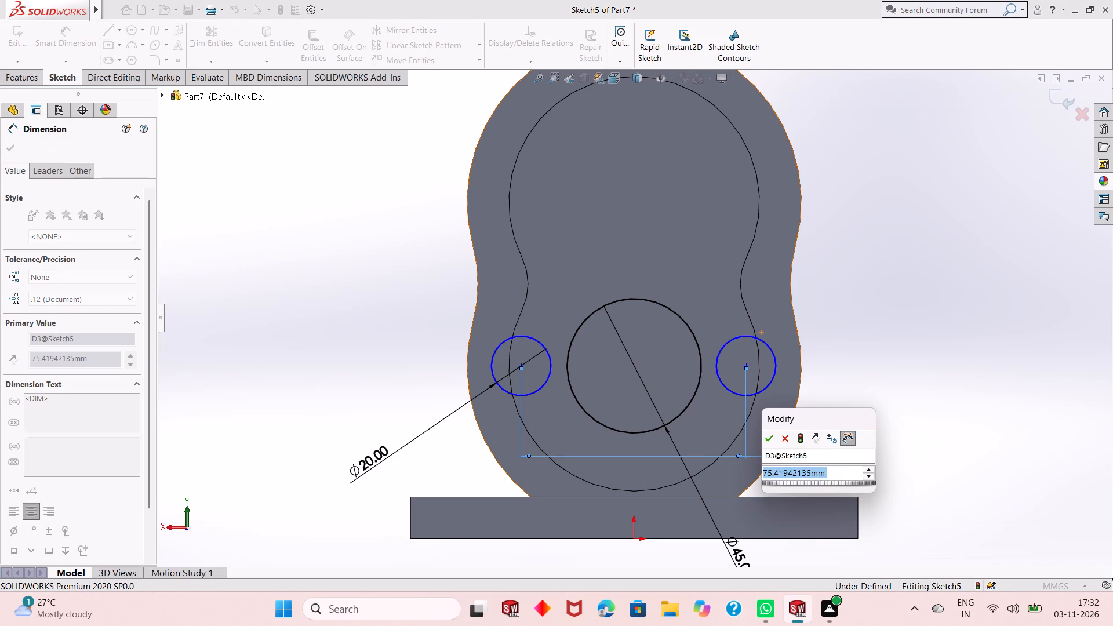
pyautogui.write('58')
pyautogui.press('Return')
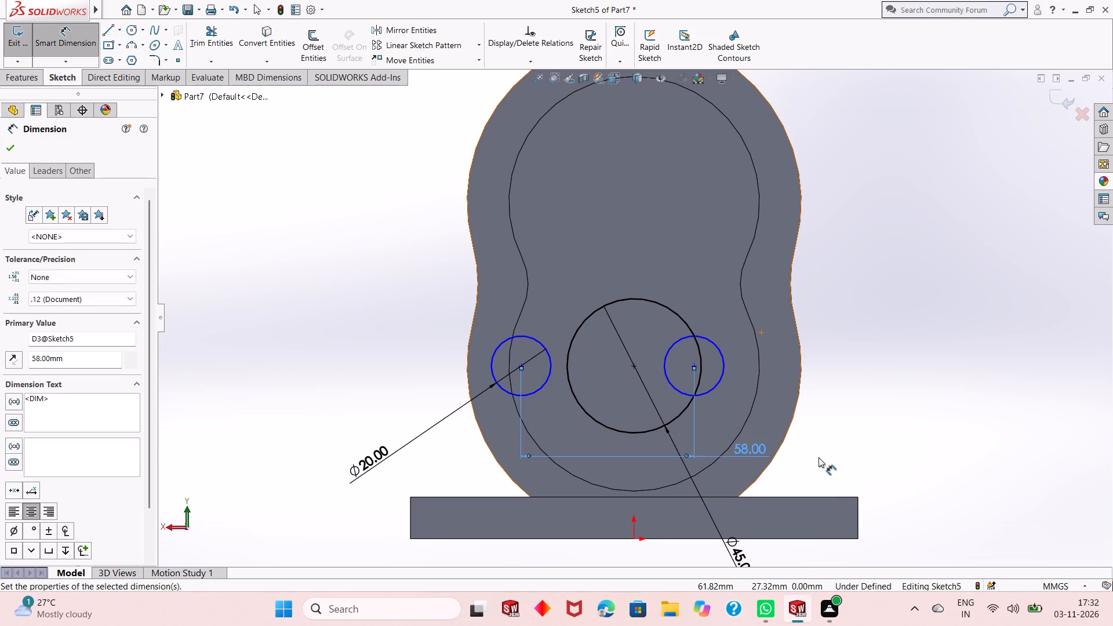
pyautogui.press('Escape')
pyautogui.press('Escape')
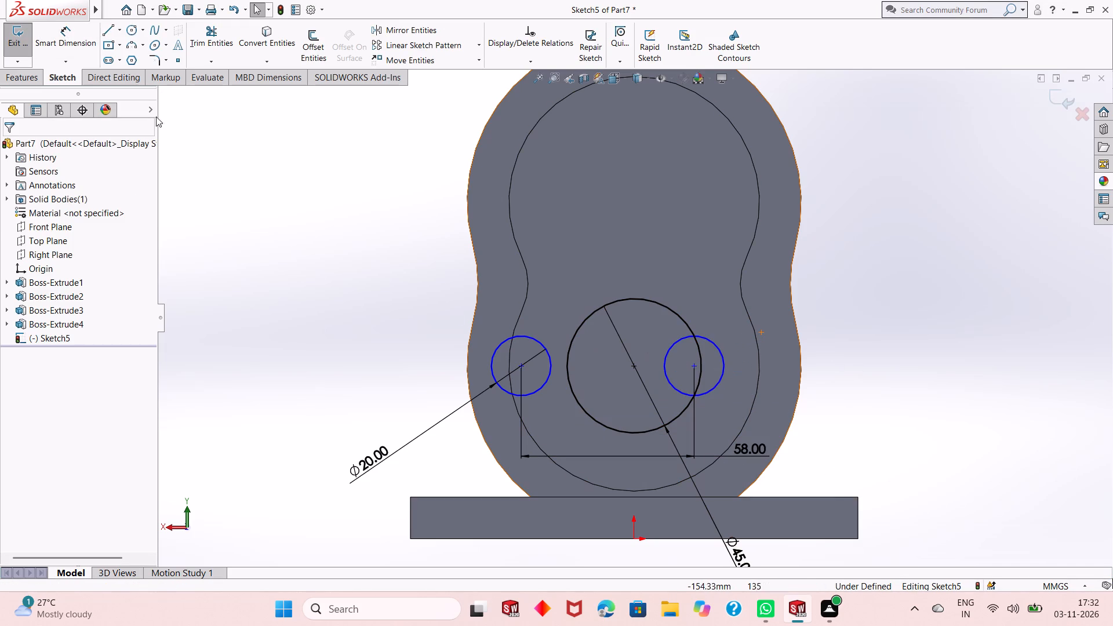
# Sketch a vertical centerline about 15.5 mm long downward from the central circle's centre.
pyautogui.click(123, 32)
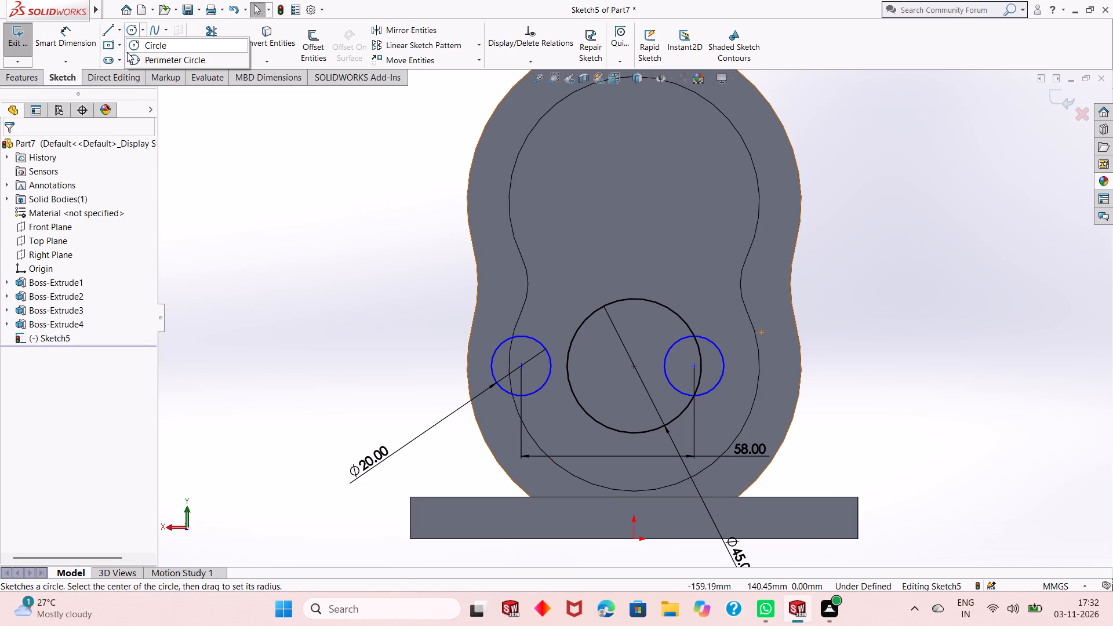
pyautogui.click(121, 59)
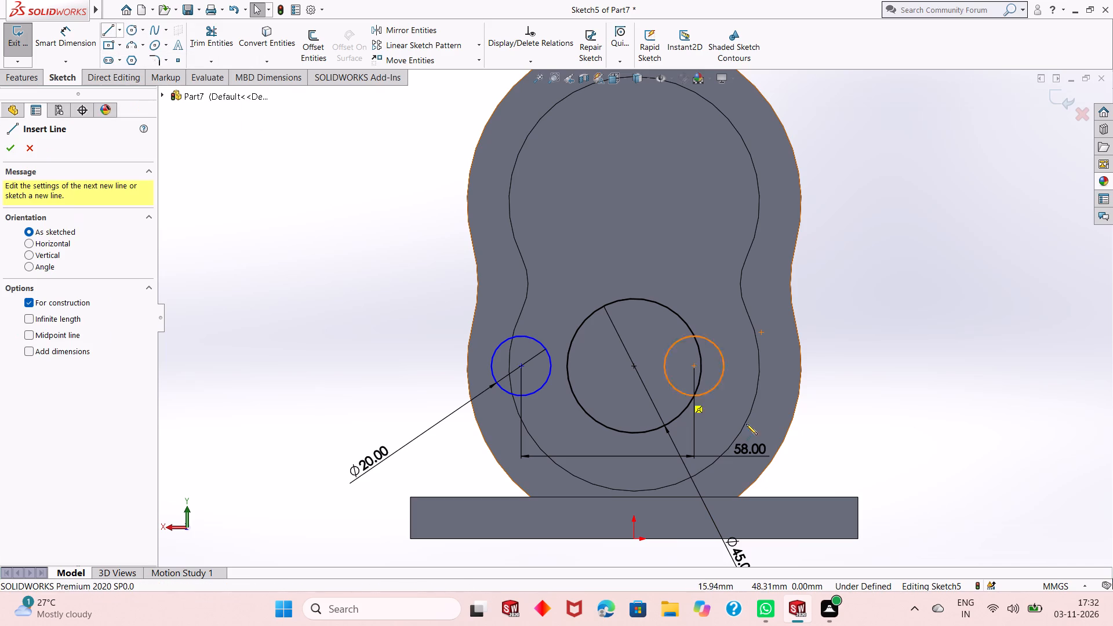
pyautogui.click(632, 367)
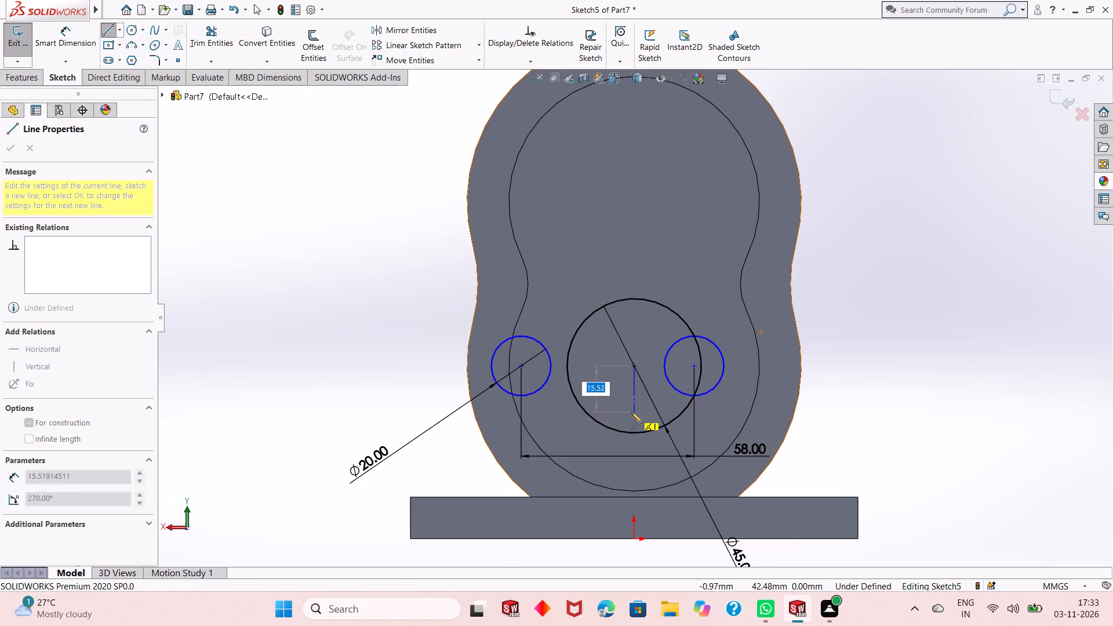
pyautogui.click(631, 412)
pyautogui.press('Escape')
pyautogui.press('Escape')
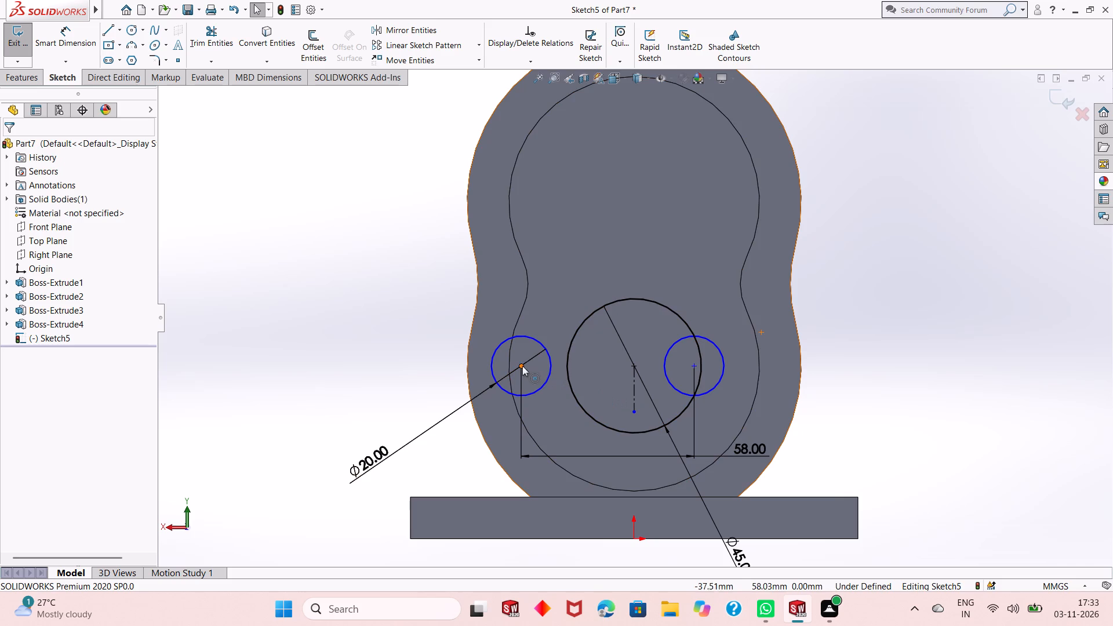
# Apply a Symmetric relation to the two side circles' centres about the vertical centerline.
pyautogui.click(522, 366)
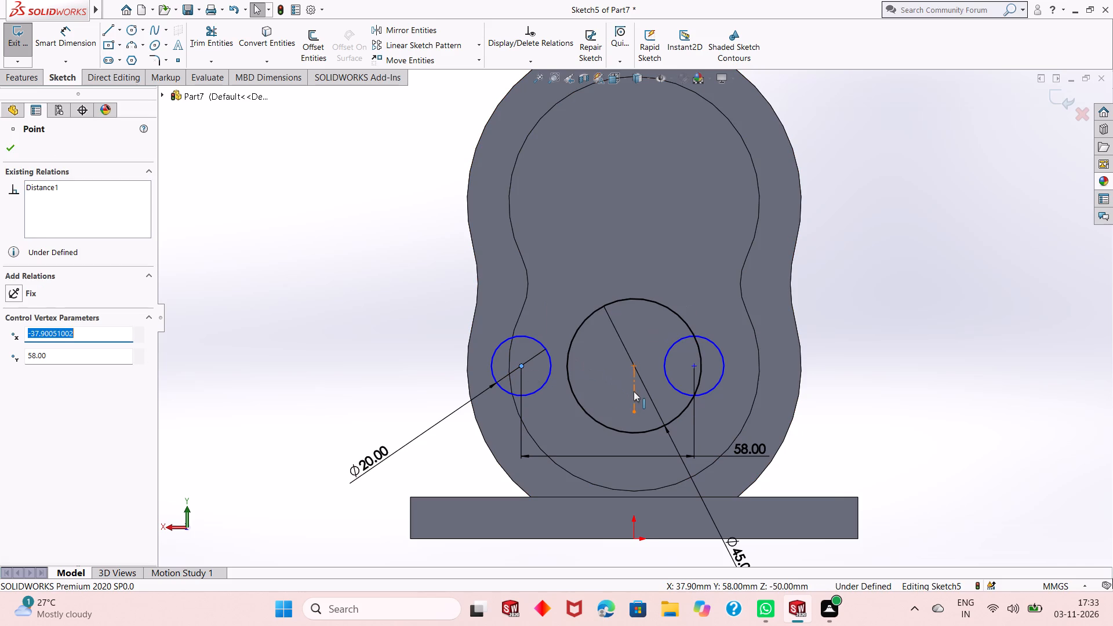
pyautogui.keyDown('ctrl'); pyautogui.click(634, 391); pyautogui.keyUp('ctrl')
pyautogui.keyDown('ctrl'); pyautogui.click(692, 366); pyautogui.keyUp('ctrl')
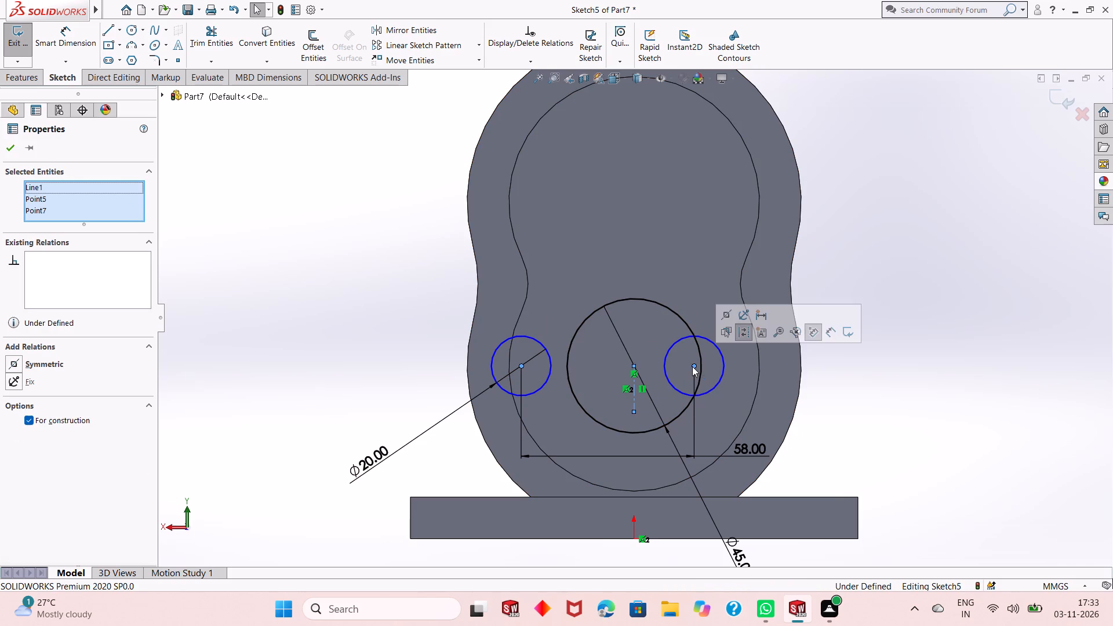
pyautogui.click(726, 315)
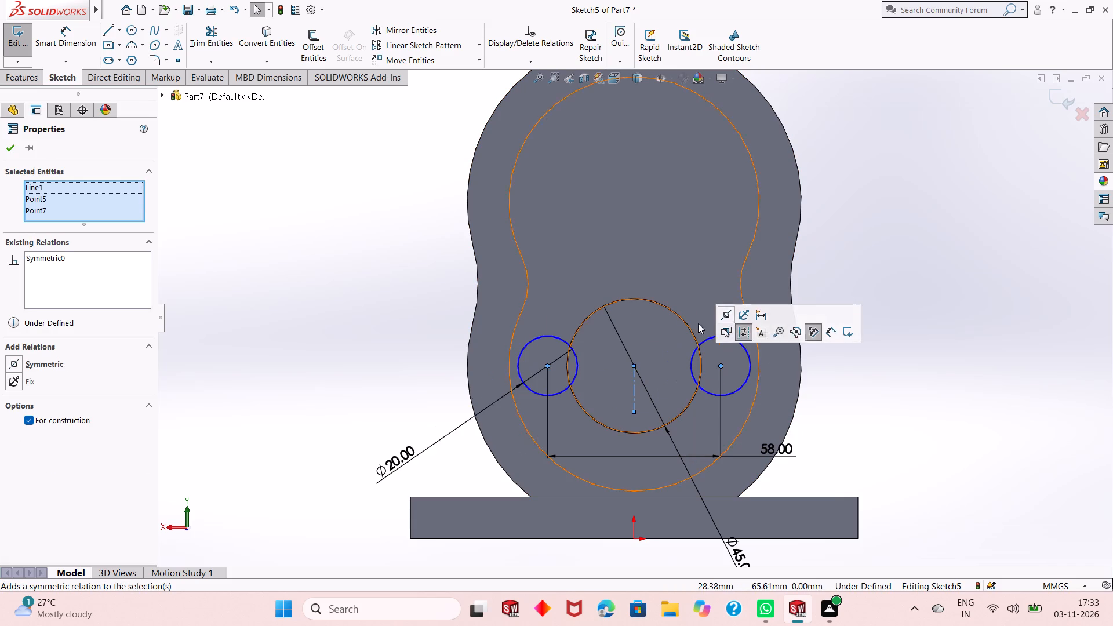
pyautogui.click(8, 151)
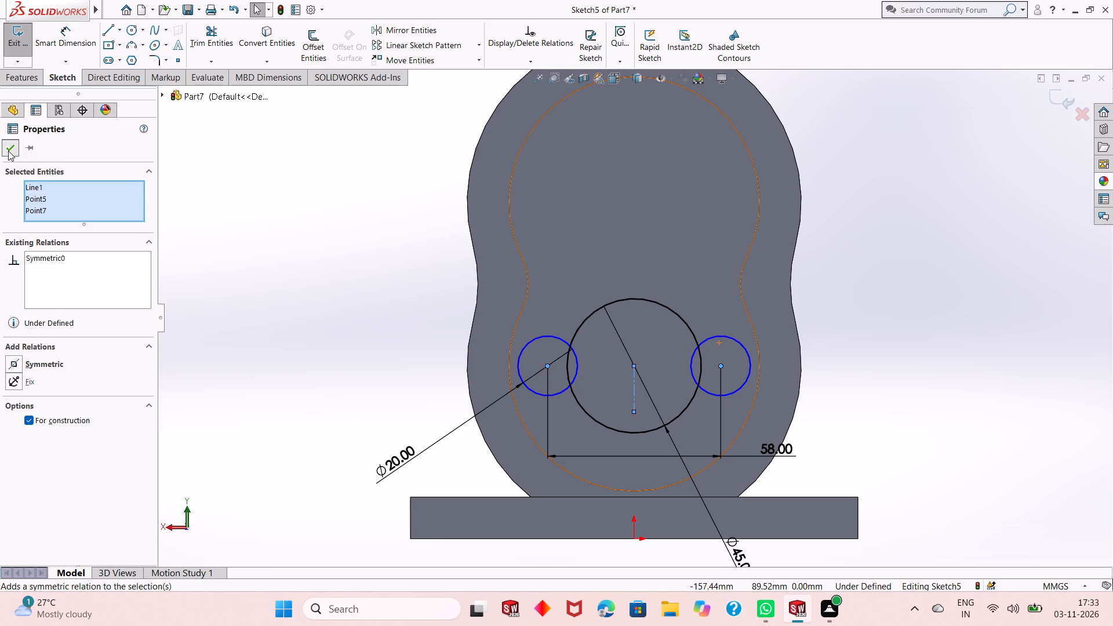
# Apply a Horizontal relation to the centres of the central circle and the two side circles.
pyautogui.click(547, 365)
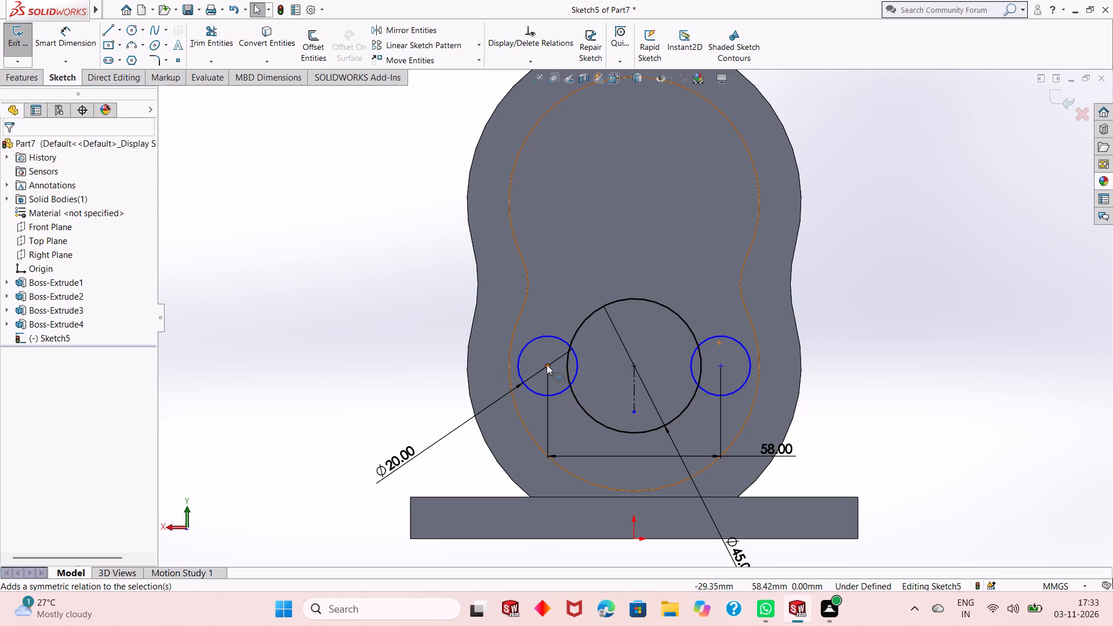
pyautogui.keyDown('ctrl'); pyautogui.click(634, 364); pyautogui.keyUp('ctrl')
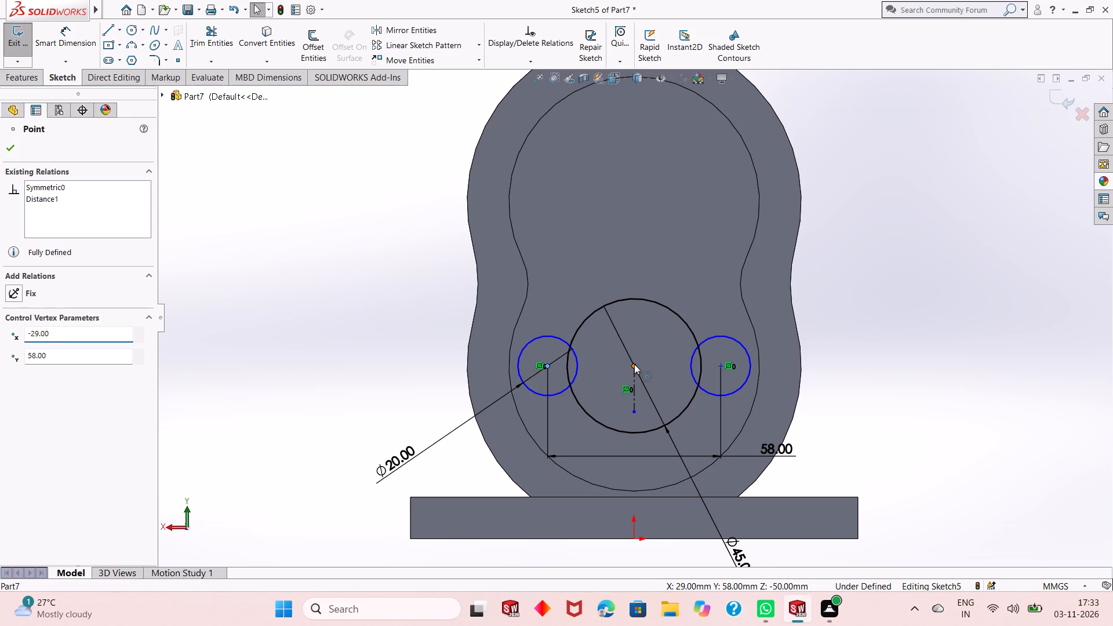
pyautogui.keyDown('ctrl'); pyautogui.click(720, 368); pyautogui.keyUp('ctrl')
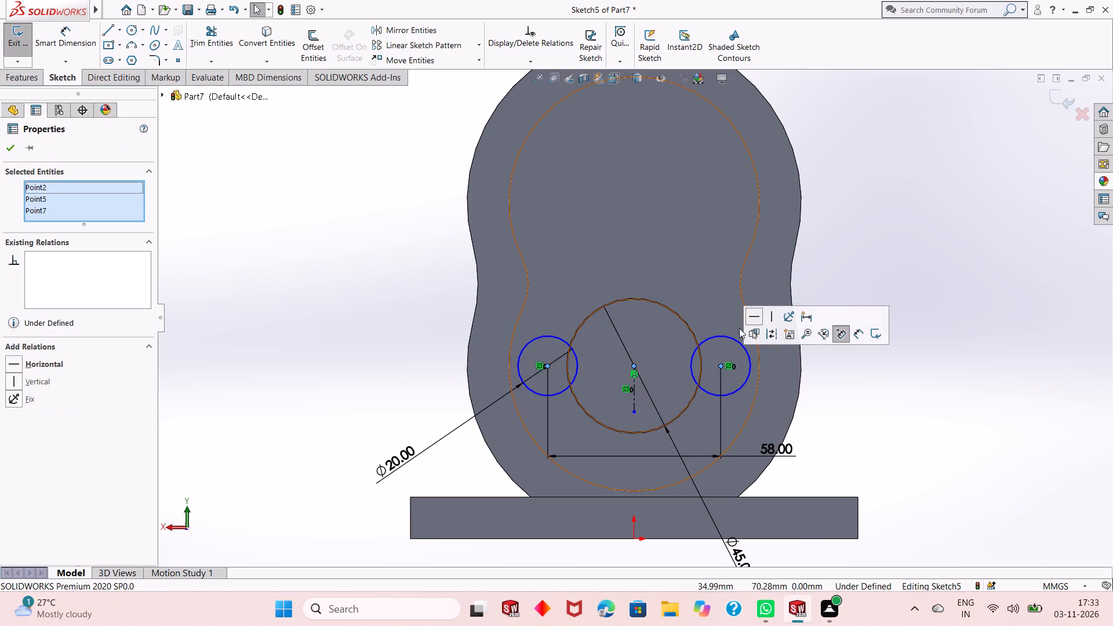
pyautogui.click(751, 315)
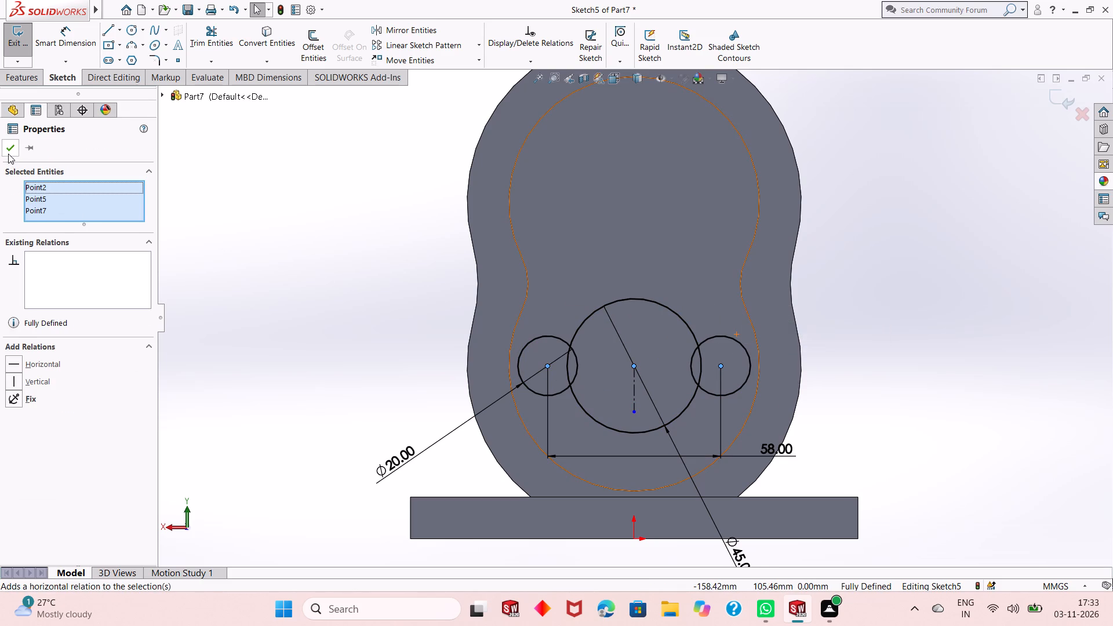
pyautogui.click(8, 150)
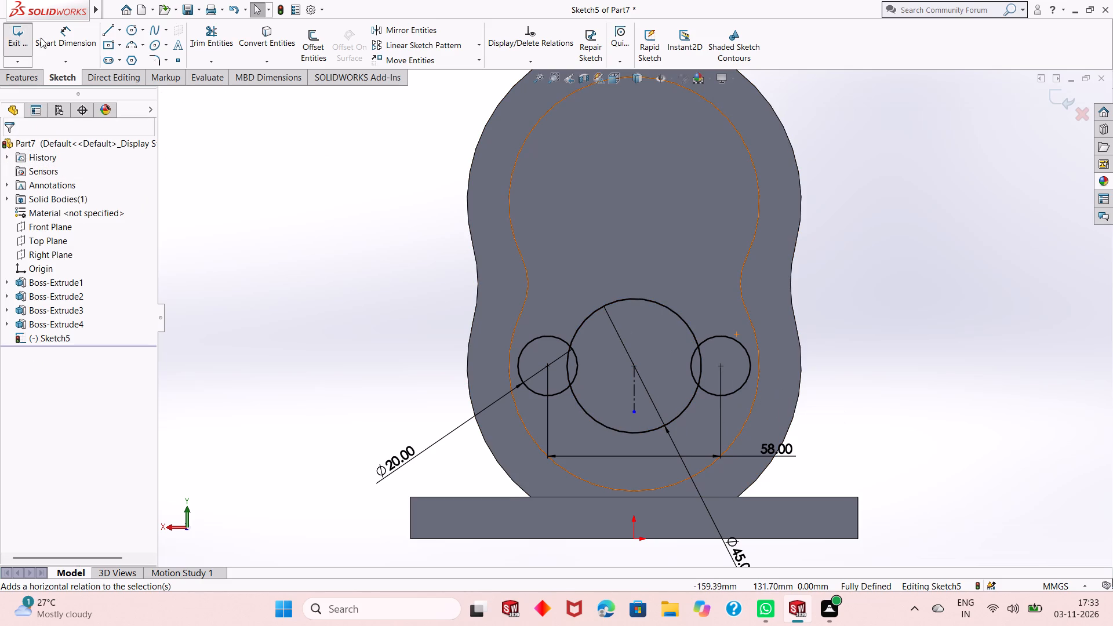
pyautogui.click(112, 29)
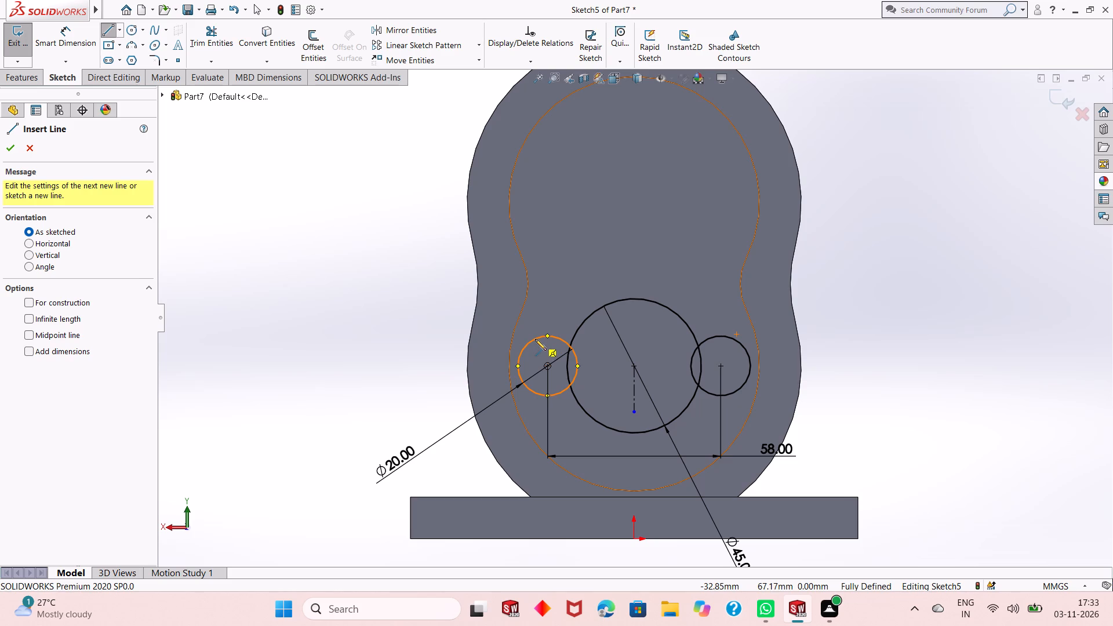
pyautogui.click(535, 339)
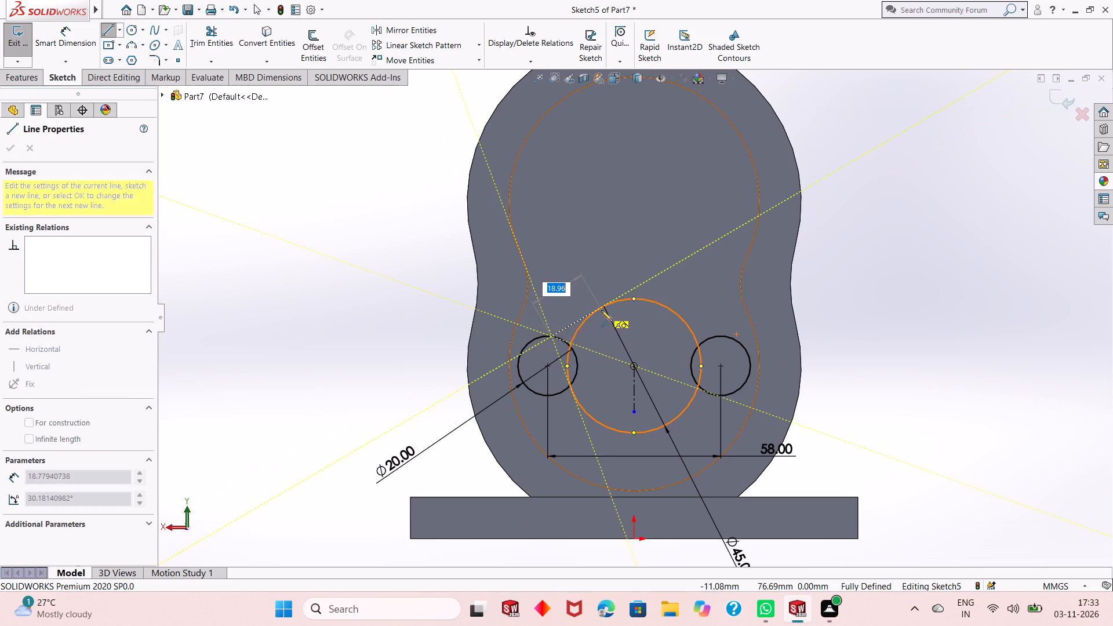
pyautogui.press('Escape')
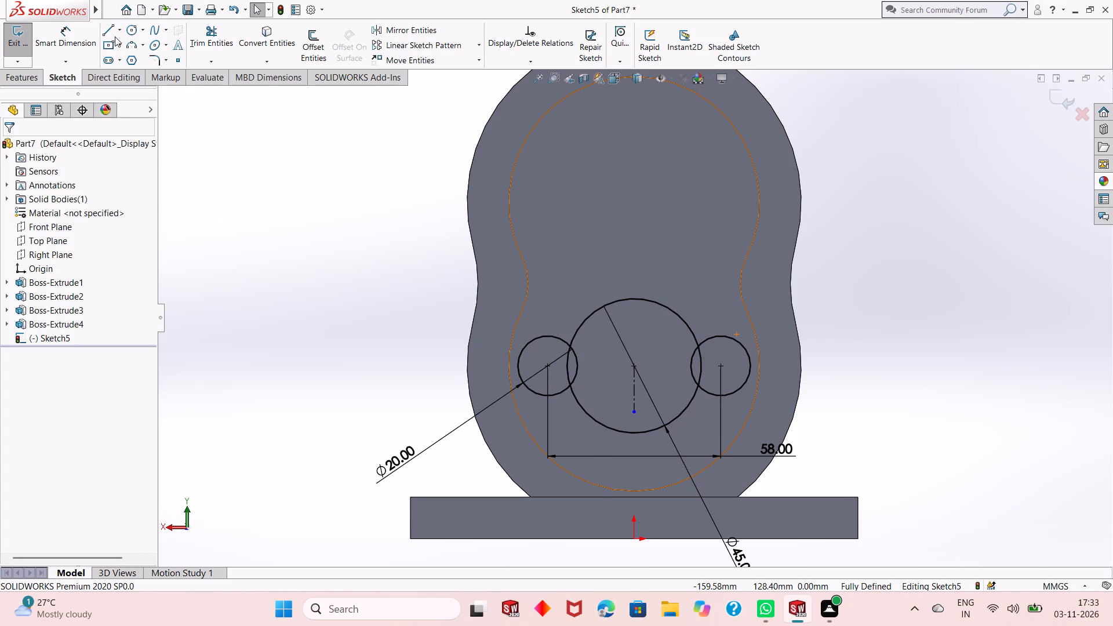
# Sketch upper and lower lines joining the left side circle to the central circle, the lower one about 26 mm long.
pyautogui.click(107, 27)
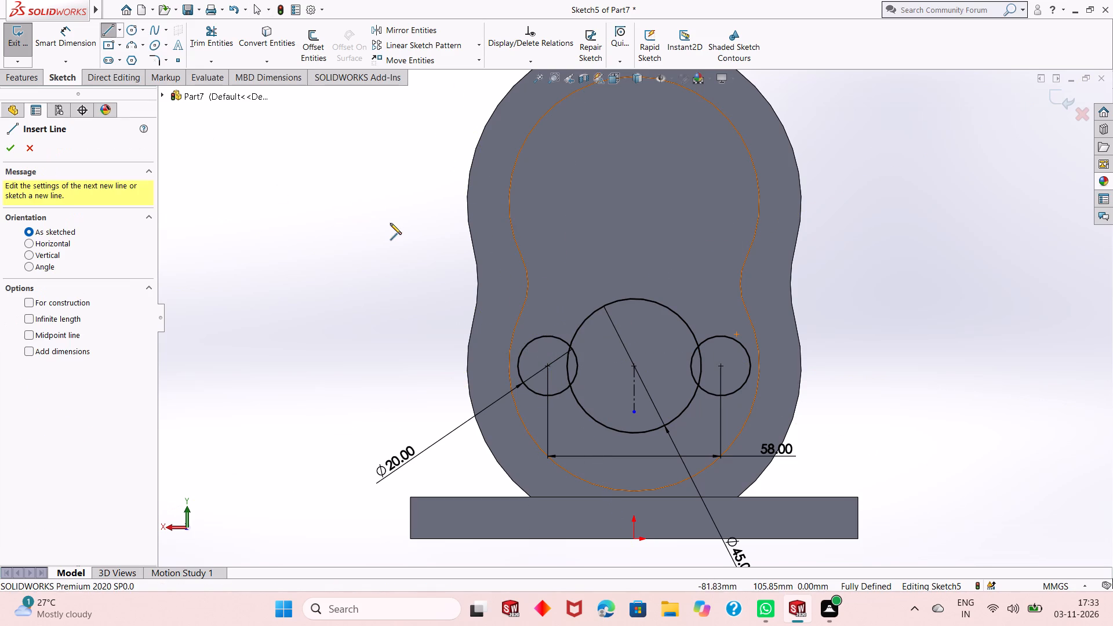
pyautogui.scroll(-1, 576, 359)
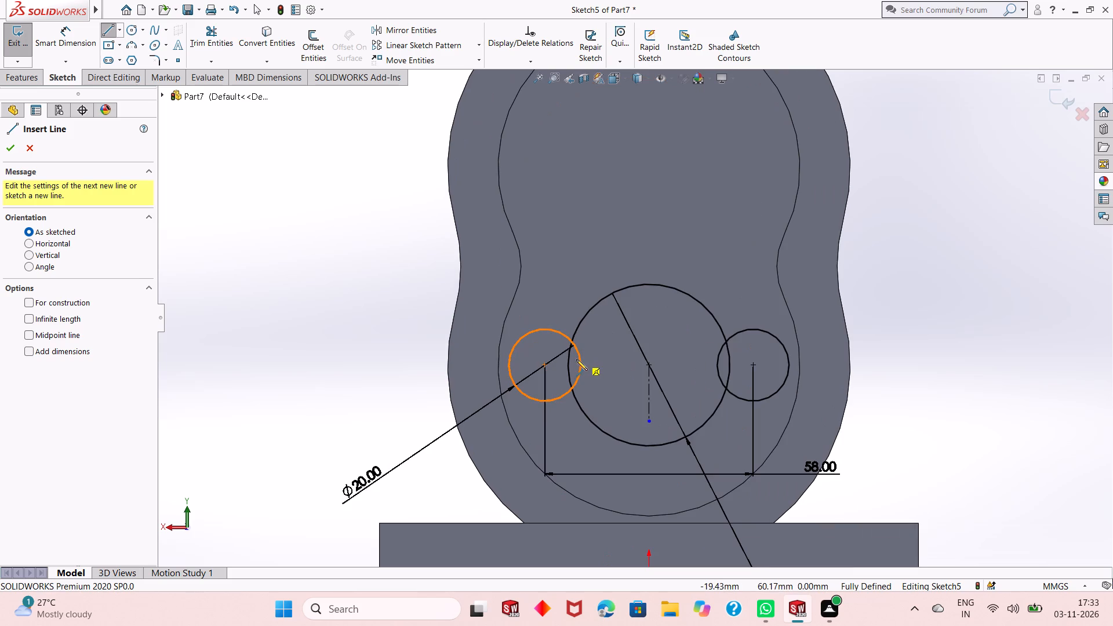
pyautogui.click(527, 334)
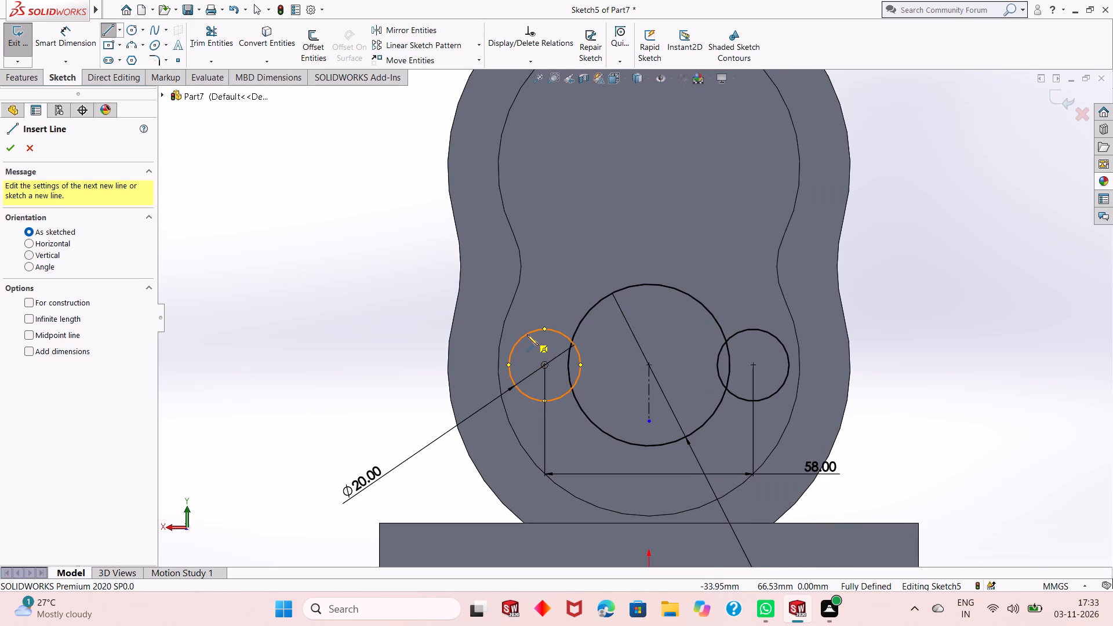
pyautogui.click(612, 293)
pyautogui.press('Escape')
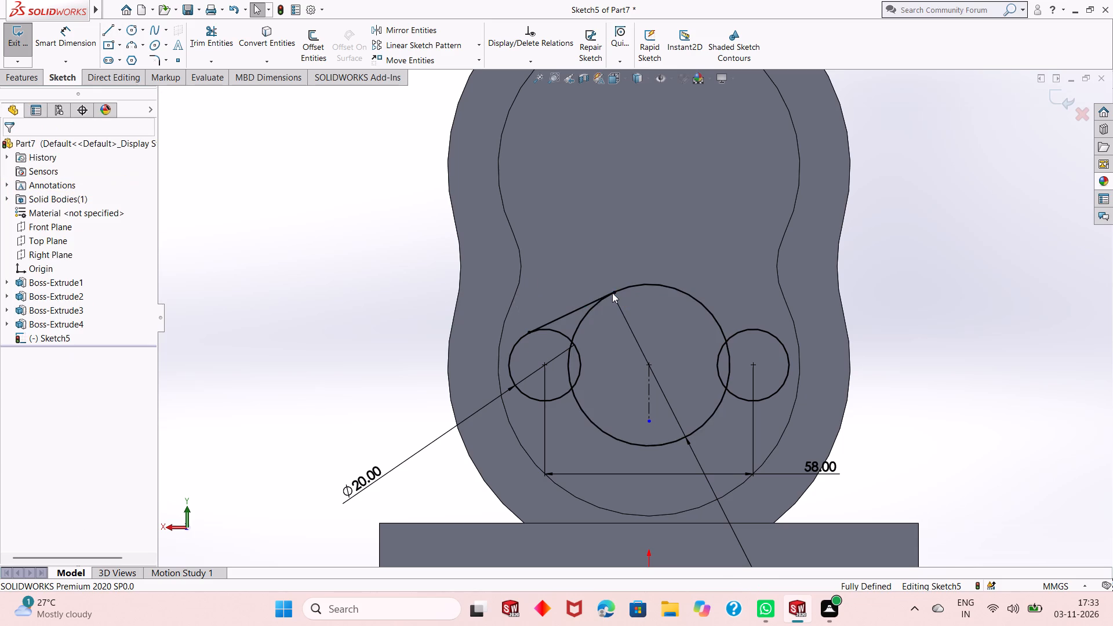
pyautogui.press('Escape')
pyautogui.click(111, 36)
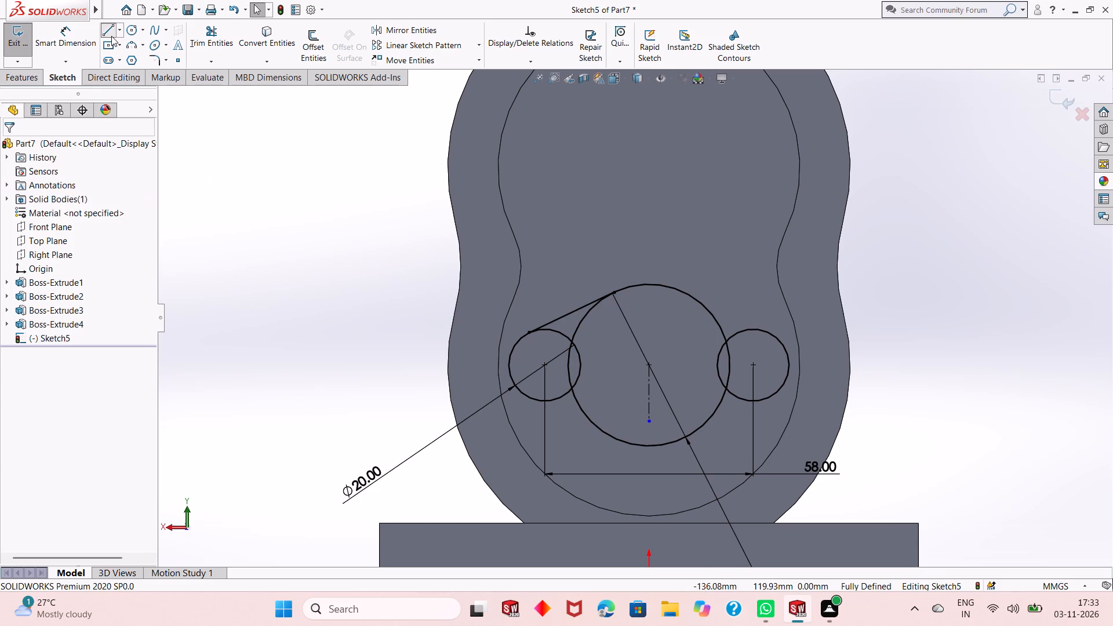
pyautogui.click(528, 397)
pyautogui.click(613, 440)
pyautogui.press('Escape')
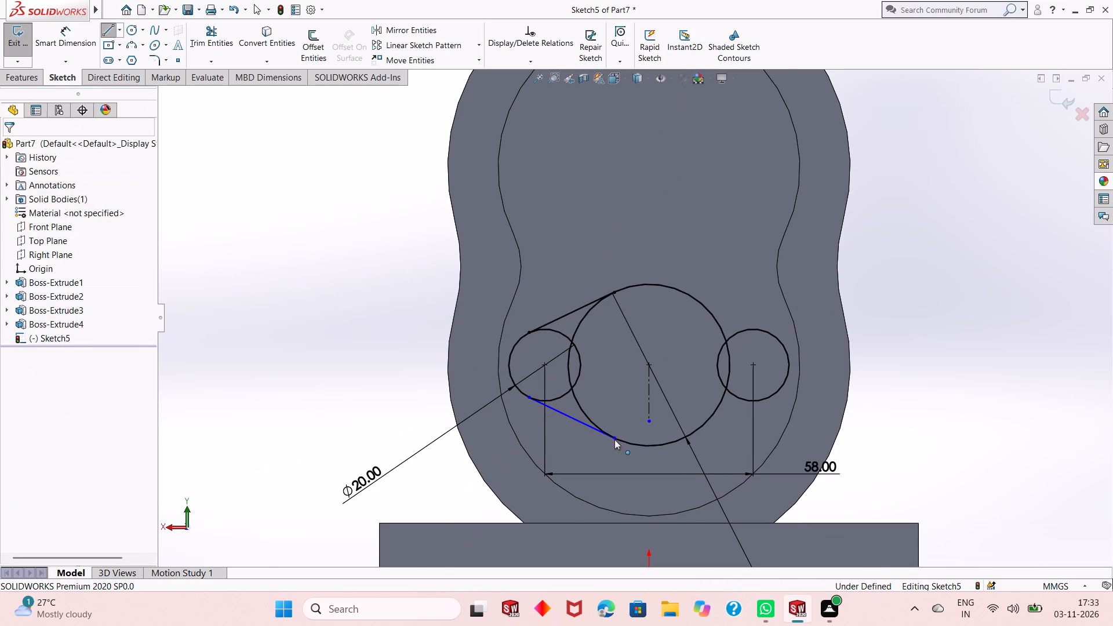
# Sketch an upper line about 28 mm and a lower line about 26 mm long joining the central circle to the right side circle.
pyautogui.click(113, 32)
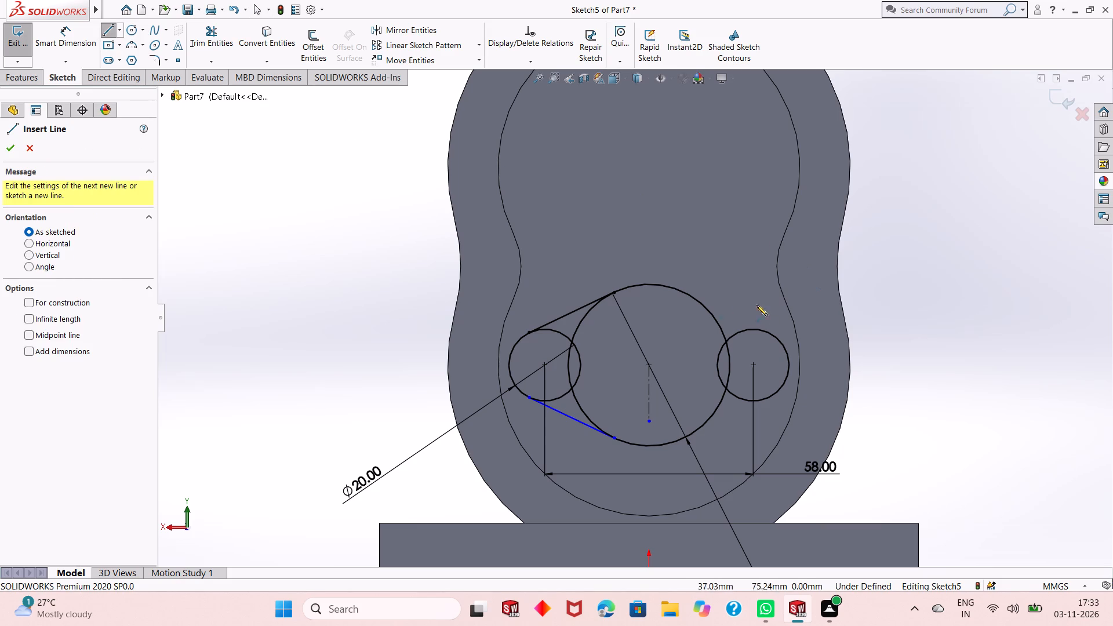
pyautogui.click(686, 294)
pyautogui.click(773, 336)
pyautogui.press('Escape')
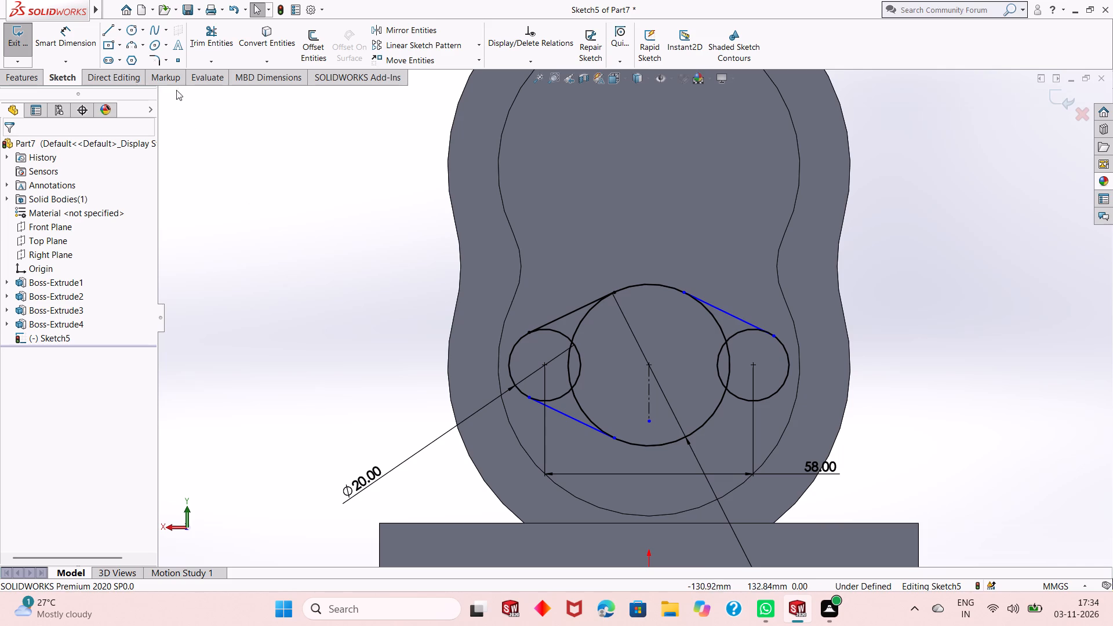
pyautogui.click(113, 31)
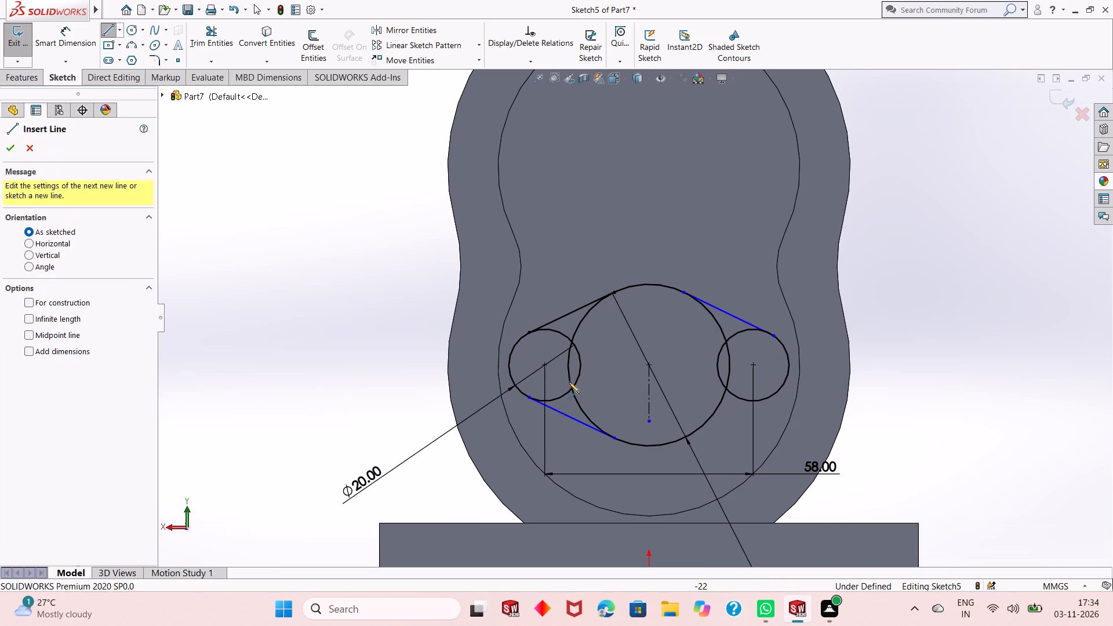
pyautogui.scroll(-1, 716, 421)
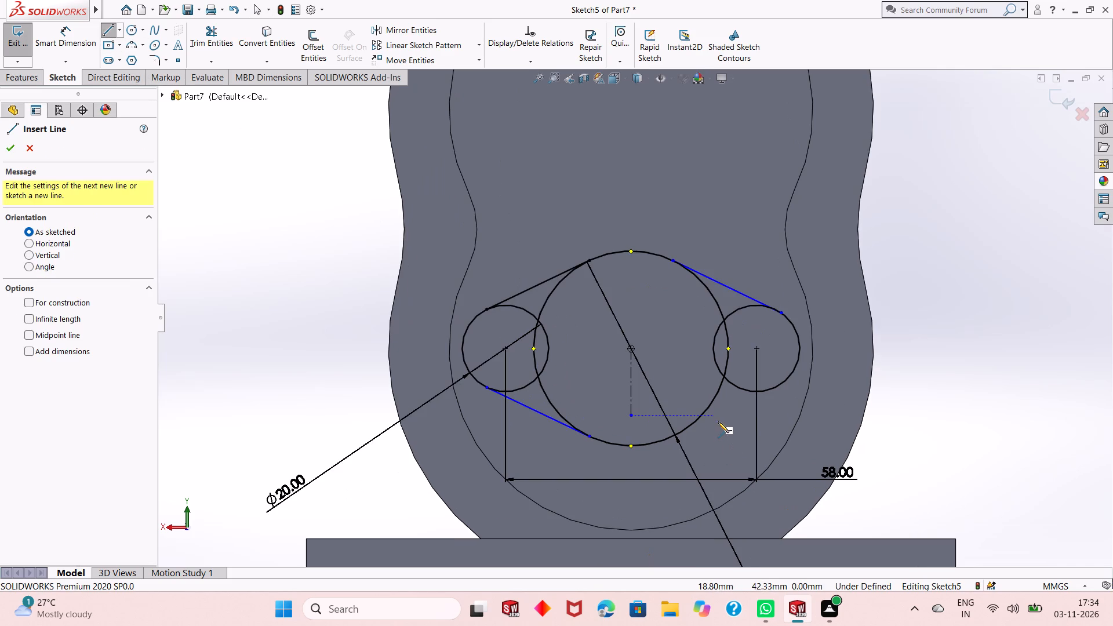
pyautogui.click(672, 438)
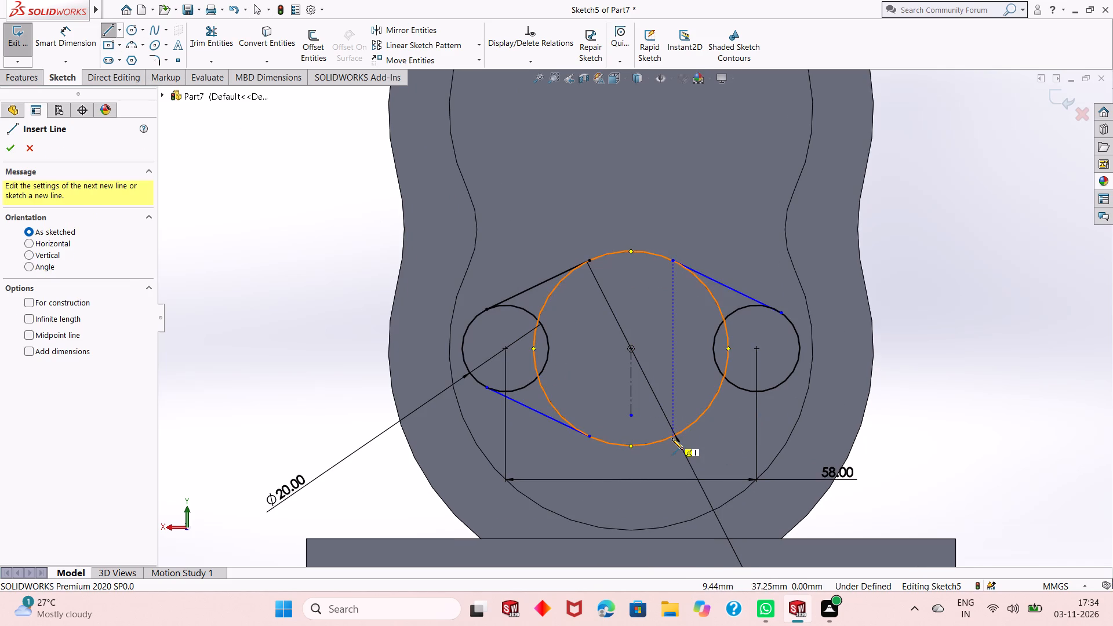
pyautogui.click(772, 388)
pyautogui.press('Escape')
pyautogui.press('Escape')
pyautogui.press('Escape')
pyautogui.press('Escape')
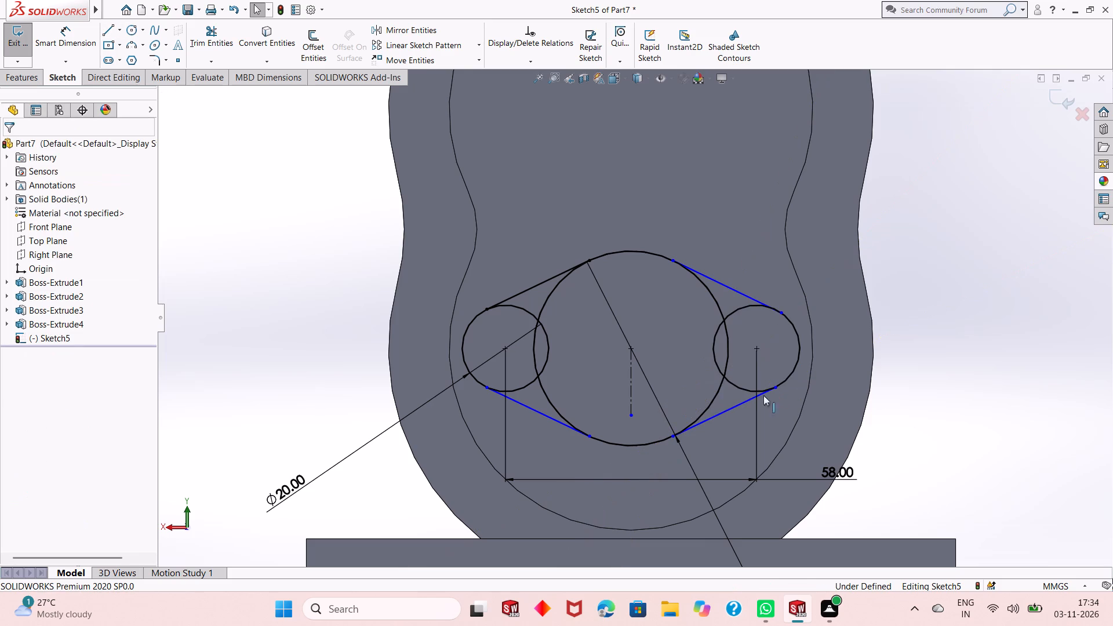
# Apply a Tangent relation between the lower left connecting line and the left side circle.
pyautogui.click(537, 412)
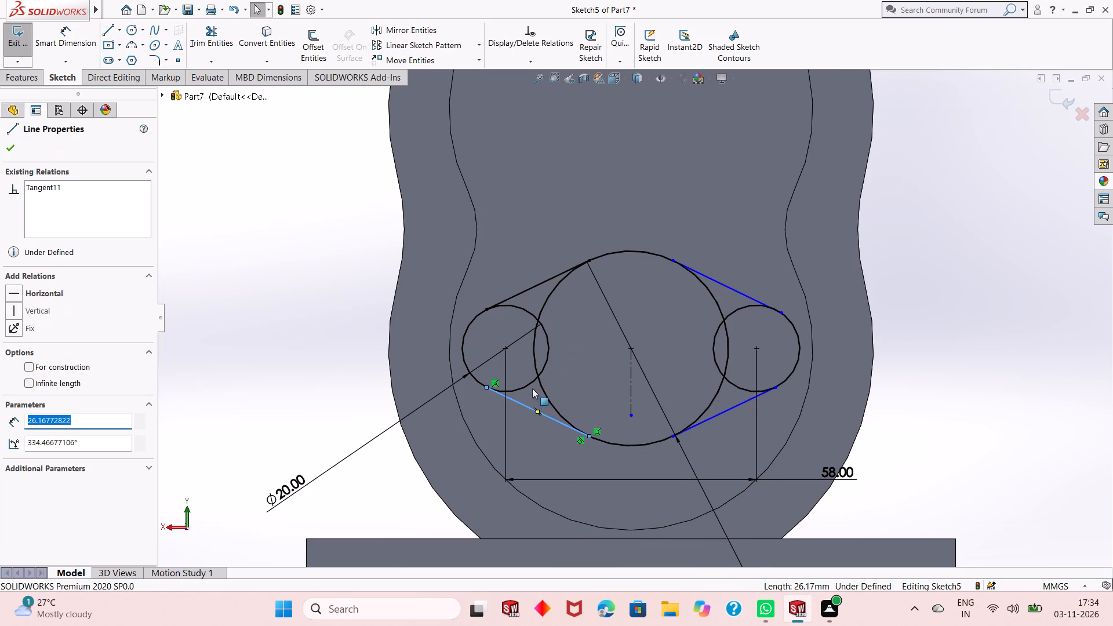
pyautogui.keyDown('ctrl'); pyautogui.click(529, 385); pyautogui.keyUp('ctrl')
pyautogui.click(559, 332)
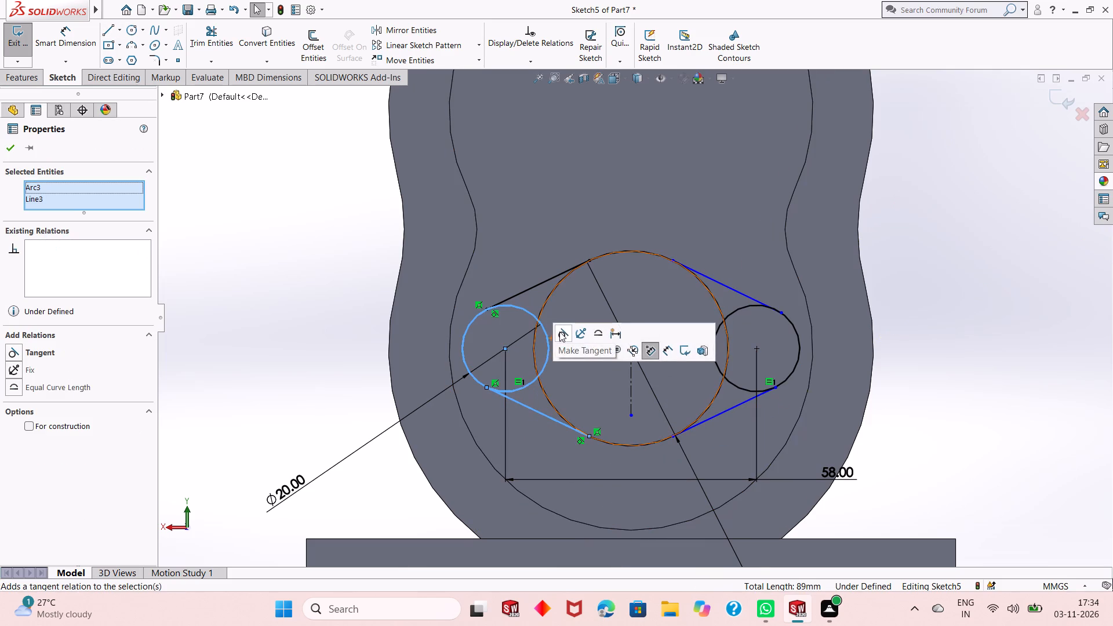
pyautogui.click(16, 137)
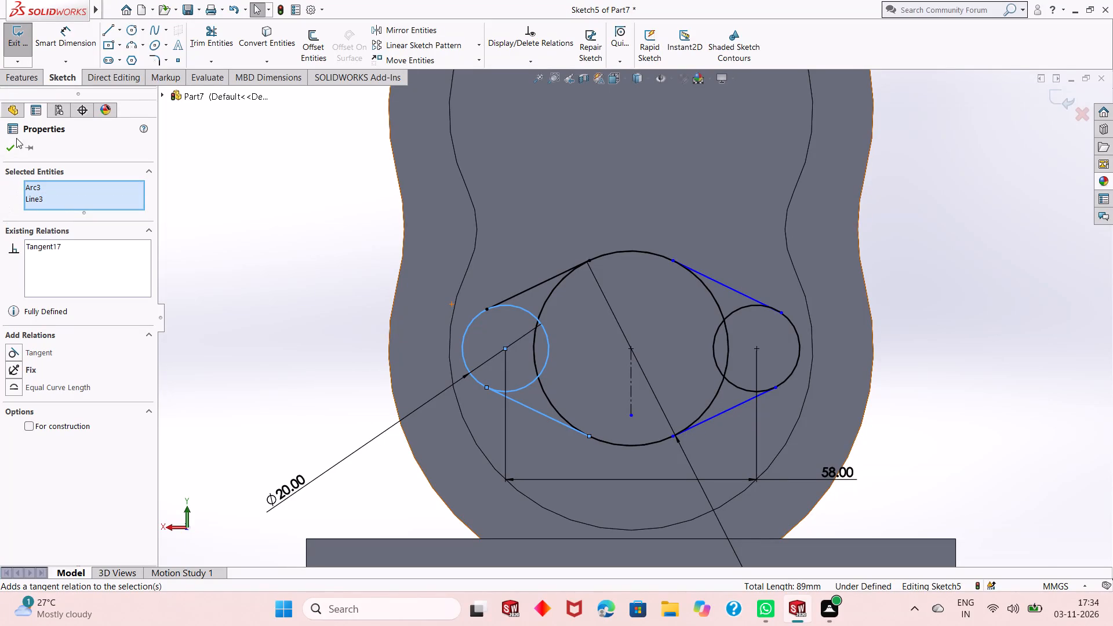
pyautogui.click(6, 147)
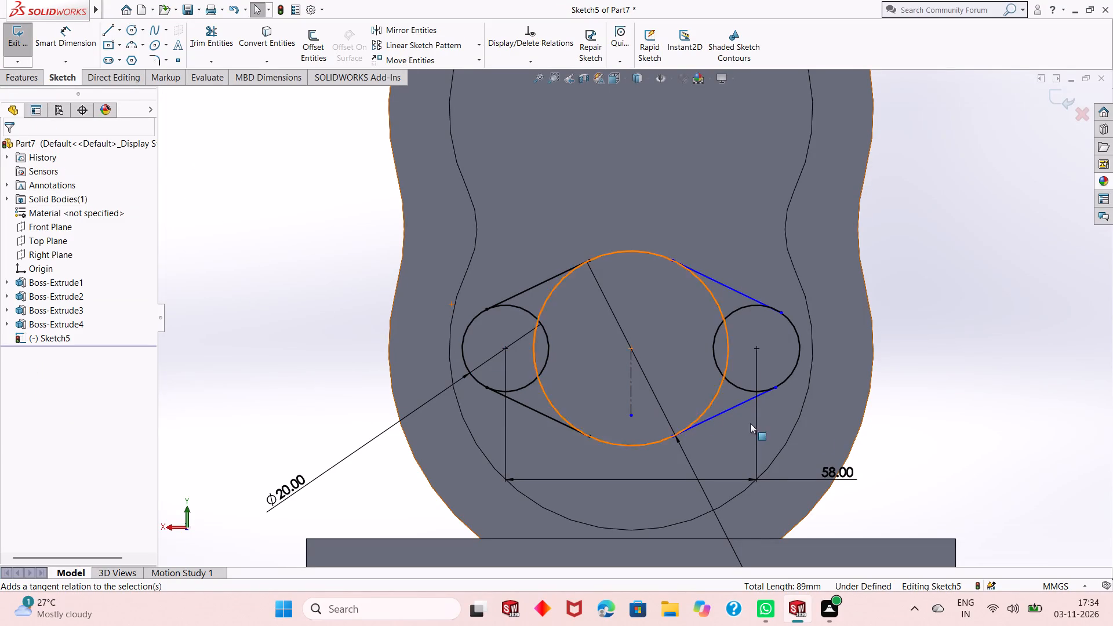
# Apply a Tangent relation between the lower right connecting line and the central circle.
pyautogui.click(721, 413)
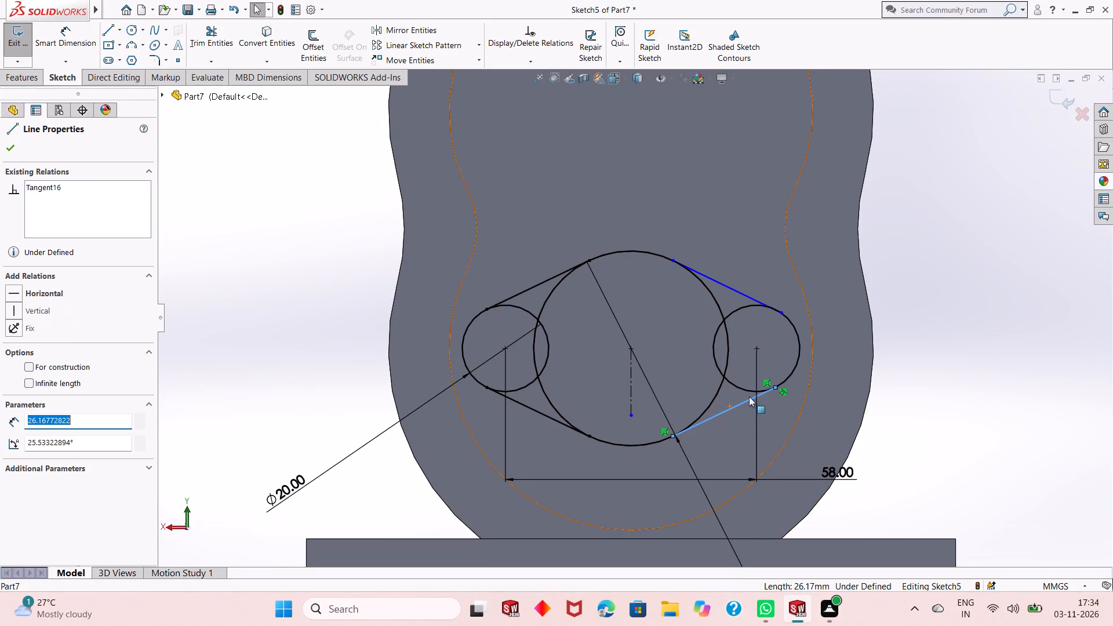
pyautogui.keyDown('ctrl'); pyautogui.click(708, 407); pyautogui.keyUp('ctrl')
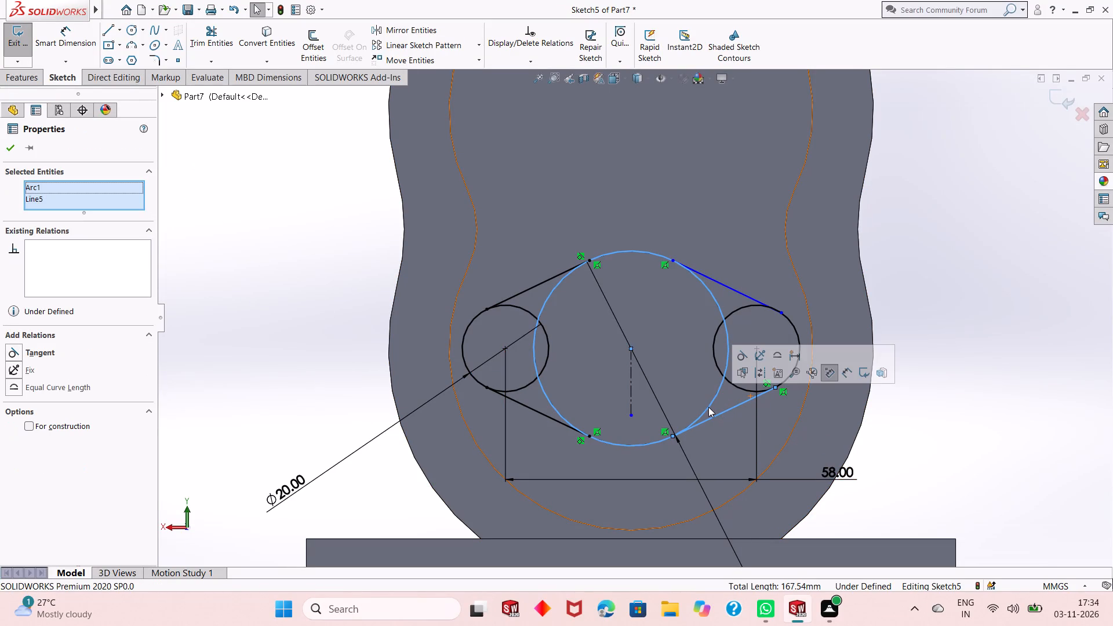
pyautogui.click(741, 353)
pyautogui.click(914, 304)
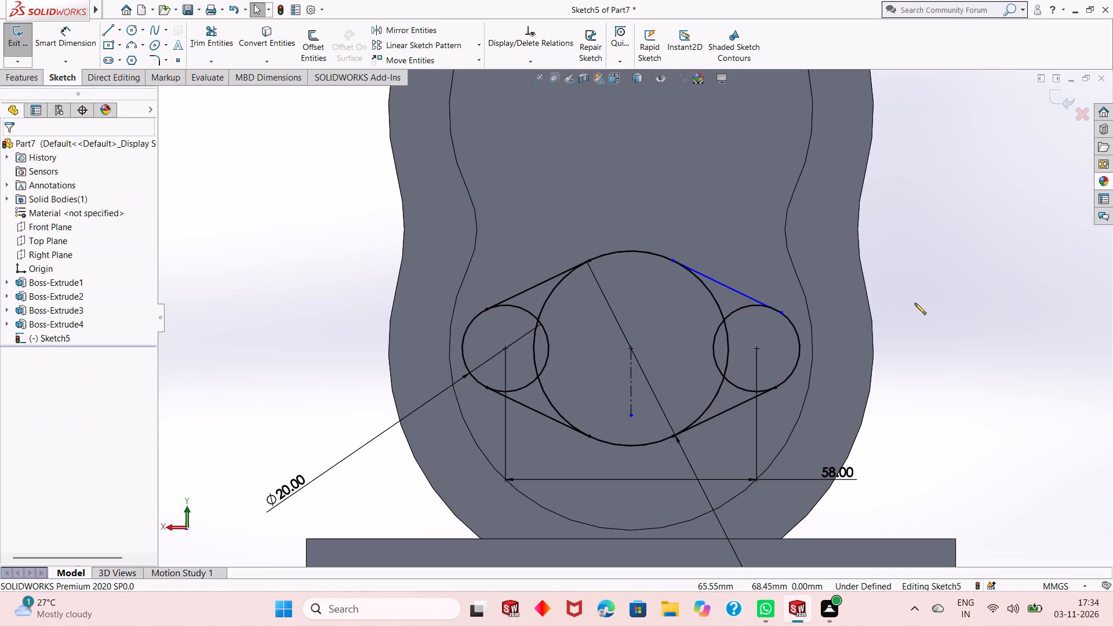
# Make the upper right connecting line tangent to both the central circle and the right side circle.
pyautogui.click(733, 293)
pyautogui.keyDown('ctrl'); pyautogui.click(721, 304); pyautogui.keyUp('ctrl')
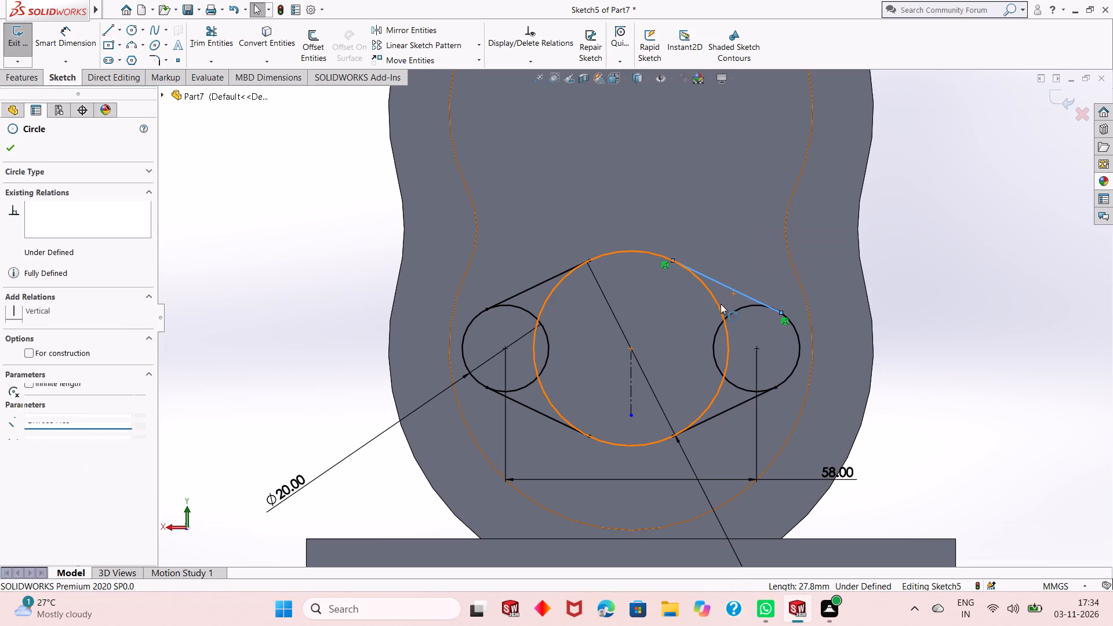
pyautogui.click(750, 252)
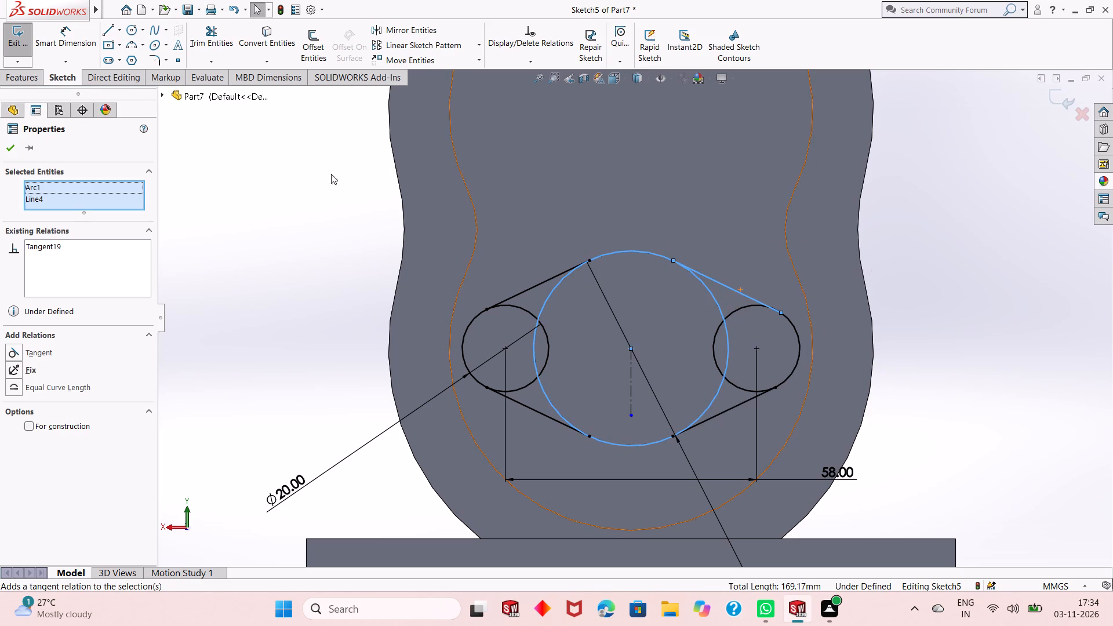
pyautogui.click(3, 150)
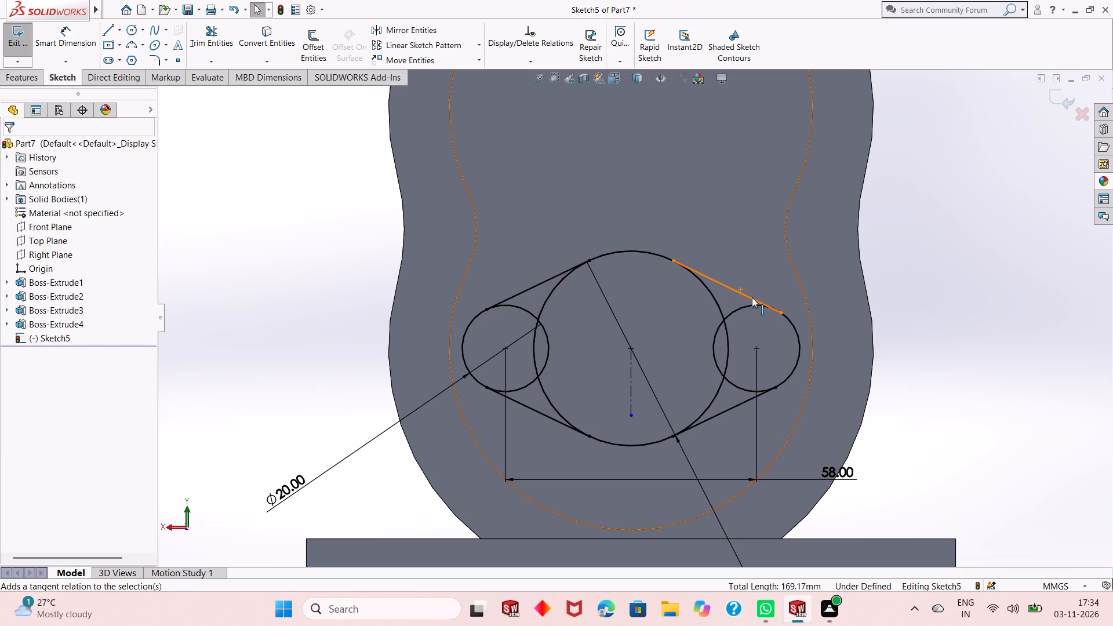
pyautogui.click(752, 297)
pyautogui.keyDown('ctrl'); pyautogui.click(752, 308); pyautogui.keyUp('ctrl')
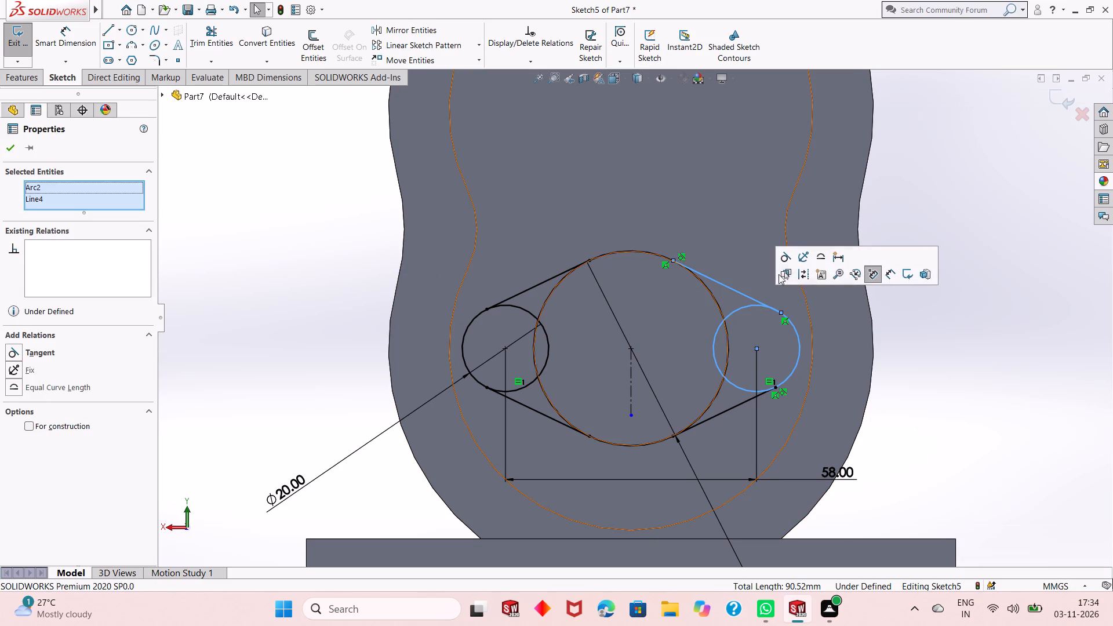
pyautogui.click(787, 262)
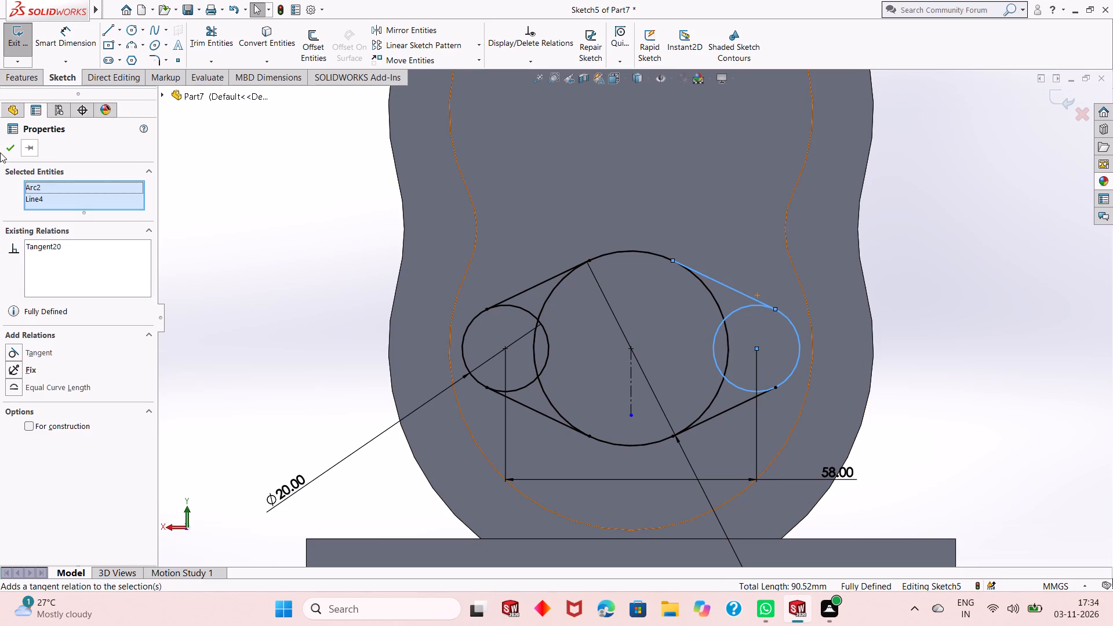
pyautogui.click(6, 152)
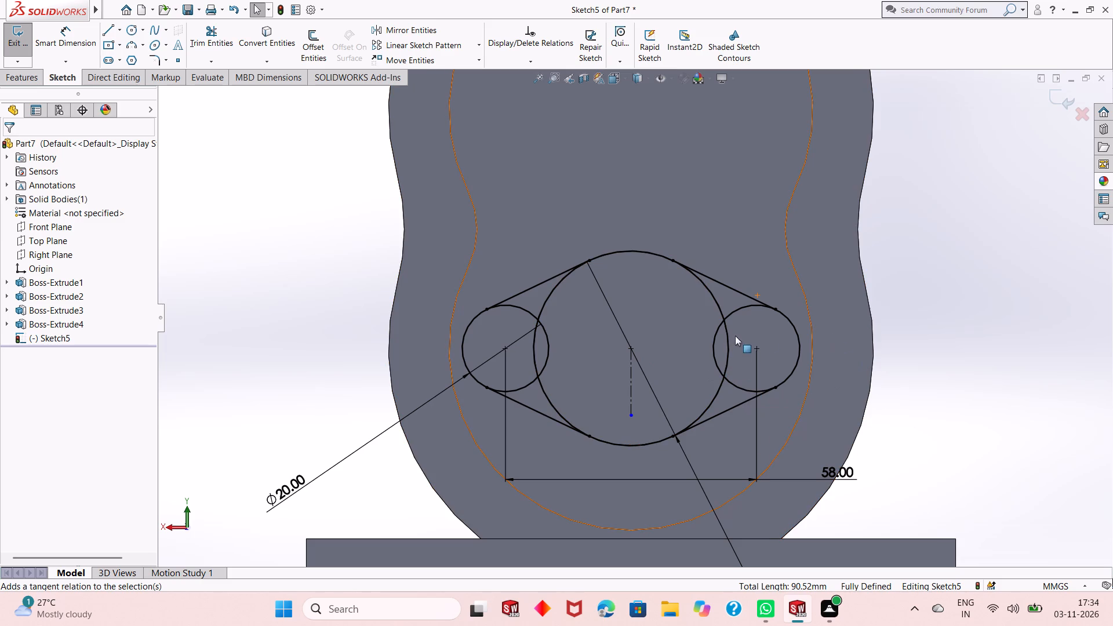
# Trim the inner arcs of the left side circle and the central circle's left arcs between the tangent lines.
pyautogui.click(200, 37)
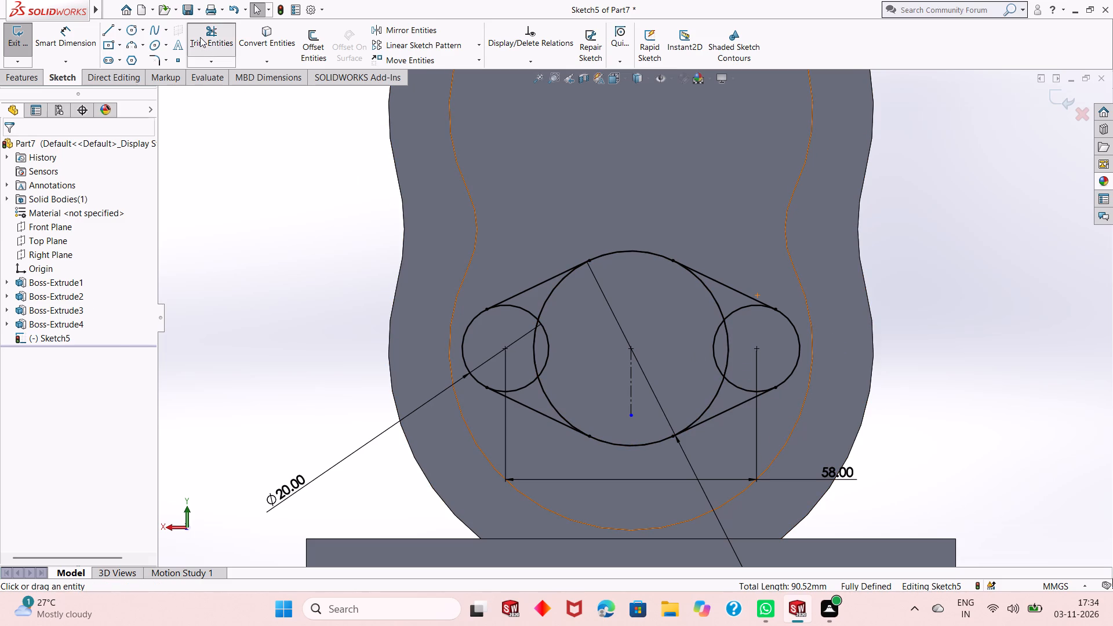
pyautogui.scroll(-1, 652, 352)
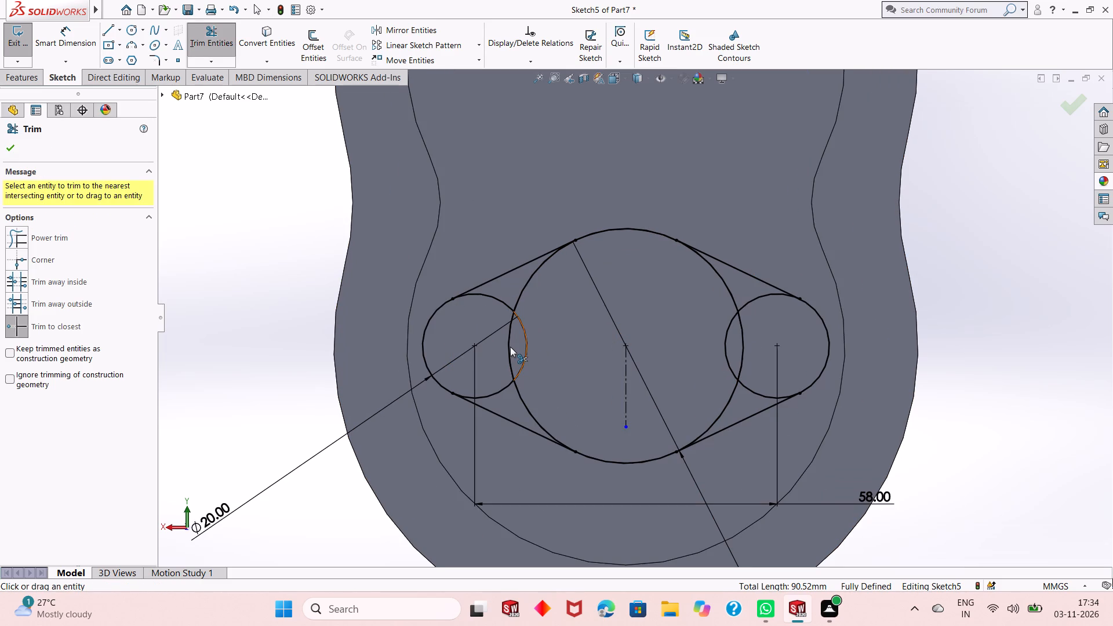
pyautogui.click(510, 347)
pyautogui.click(528, 335)
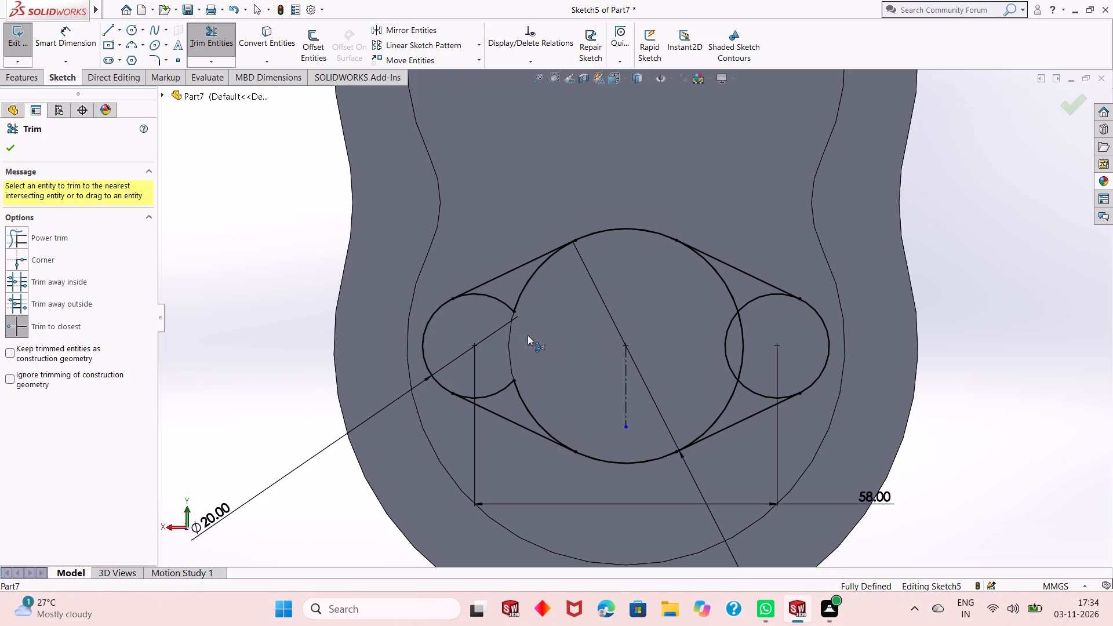
pyautogui.click(507, 308)
pyautogui.click(523, 290)
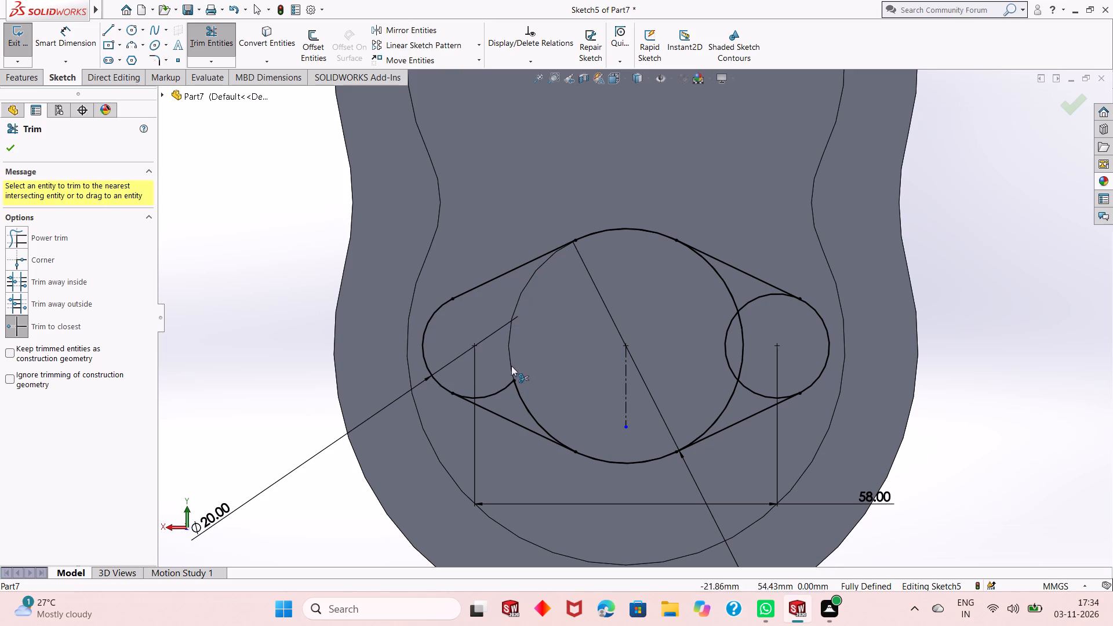
pyautogui.click(501, 392)
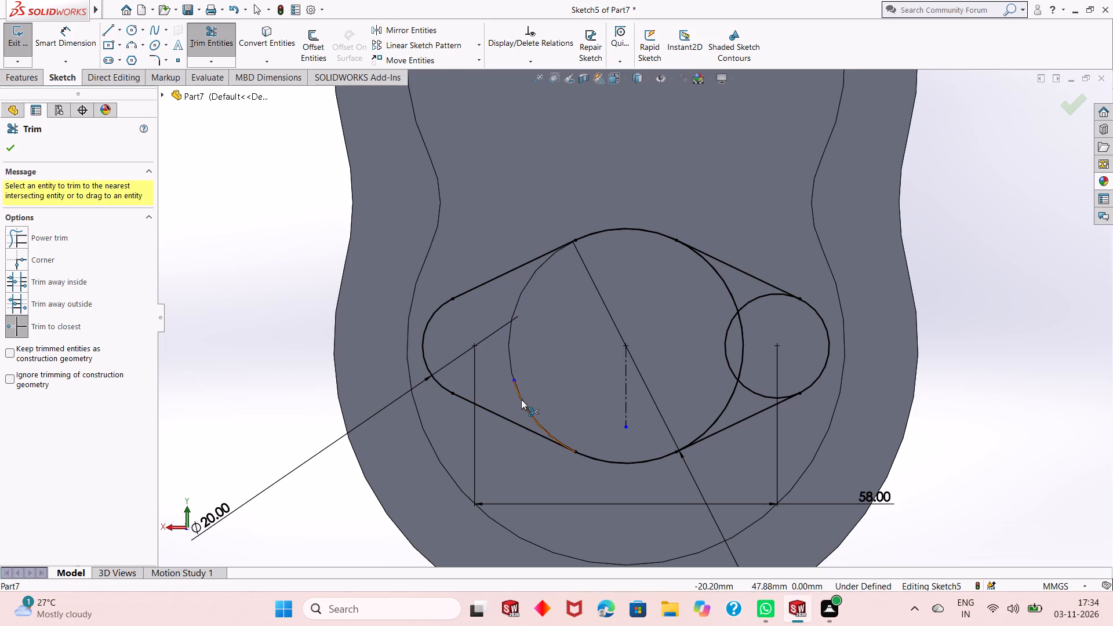
pyautogui.click(521, 399)
# Trim the inner arcs of the right side circle and the central circle's right arcs, leaving one closed flange outline.
pyautogui.click(723, 409)
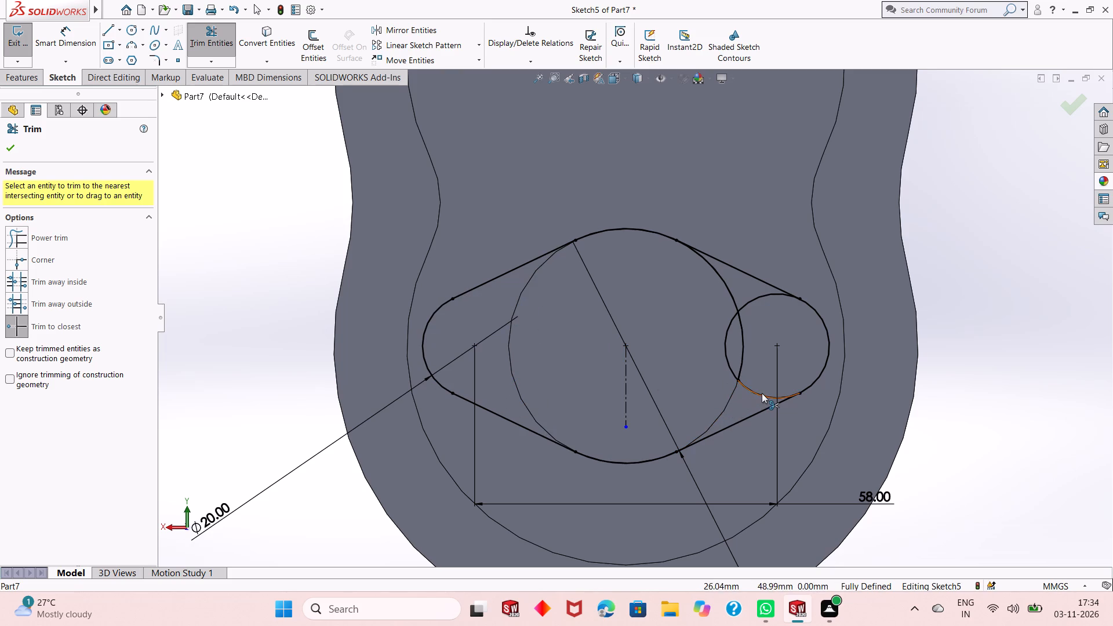
pyautogui.click(762, 393)
pyautogui.click(743, 359)
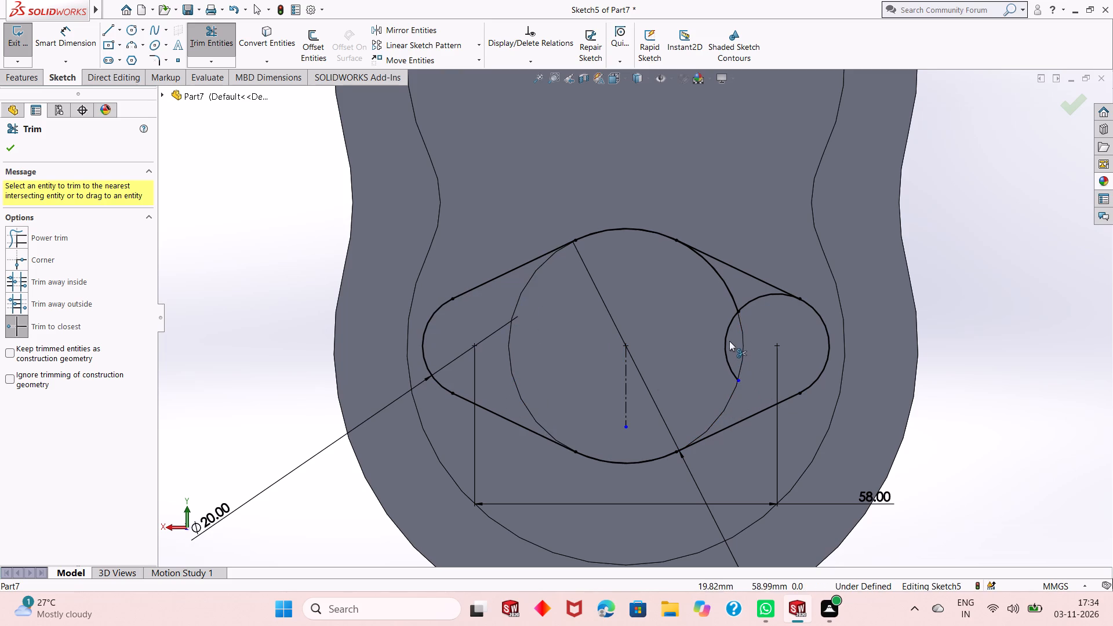
pyautogui.click(729, 330)
pyautogui.click(737, 302)
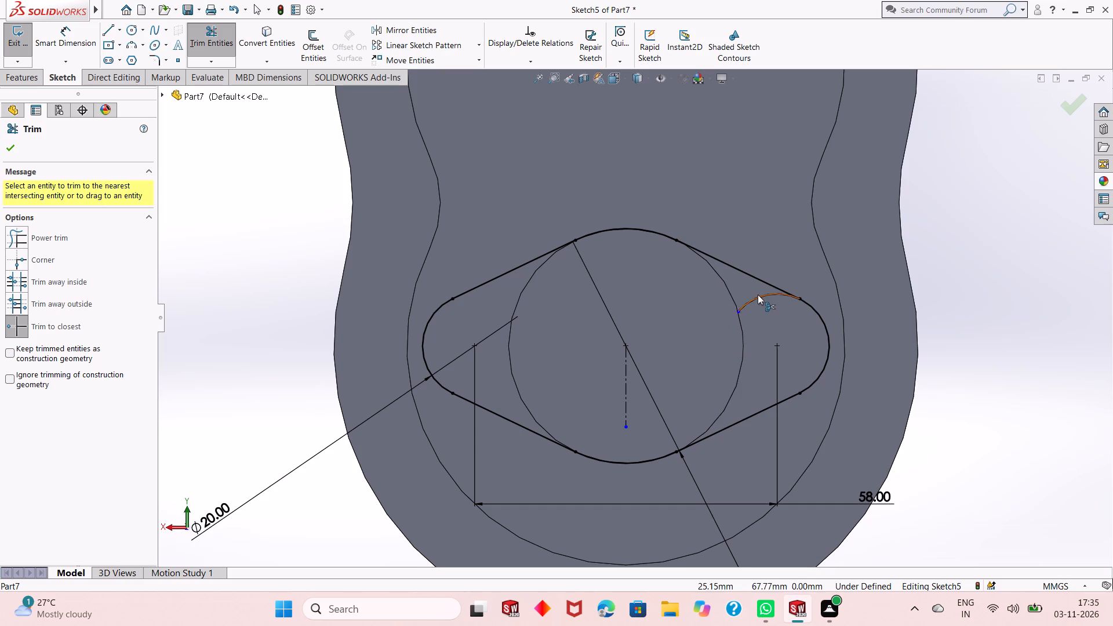
pyautogui.click(759, 294)
pyautogui.rightClick(954, 226)
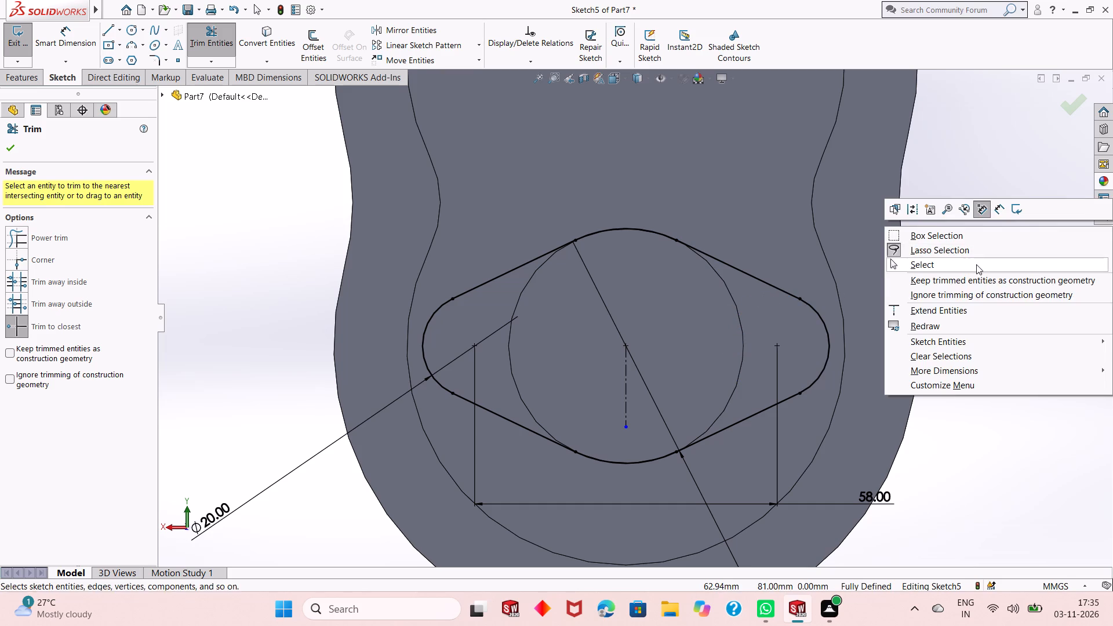
pyautogui.click(976, 264)
# Extrude the flange profile as a Blind boss 10 mm deep in the reversed direction, back toward the upright, with merged result.
pyautogui.scroll(1, 684, 368)
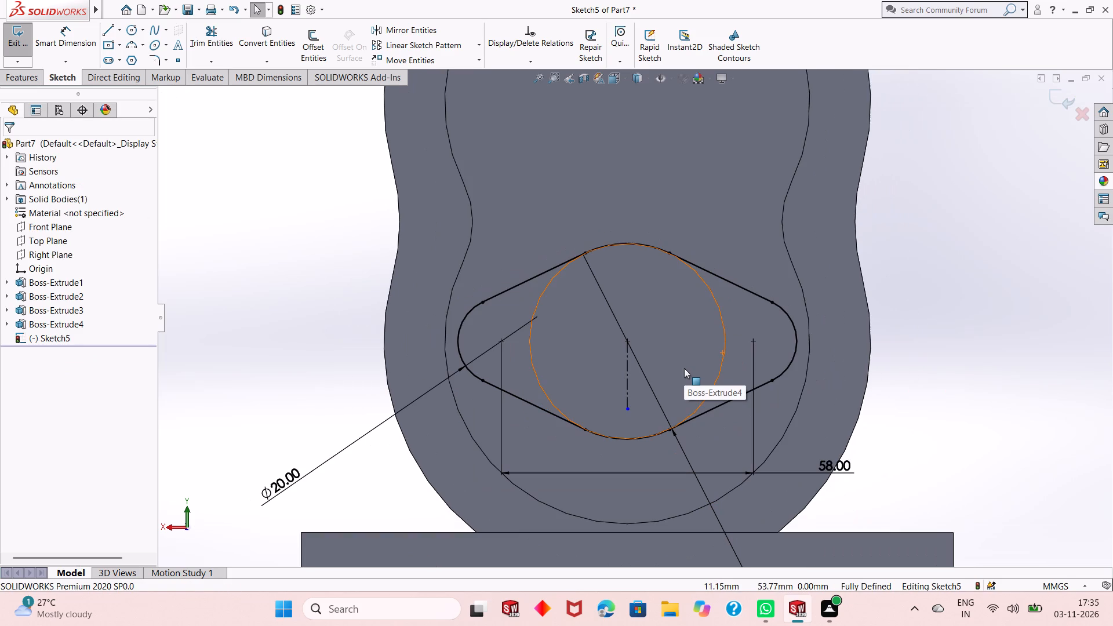
pyautogui.scroll(1, 644, 376)
pyautogui.moveTo(869, 291); pyautogui.dragTo(898, 297, button='middle')
pyautogui.scroll(3, 794, 330)
pyautogui.moveTo(789, 293); pyautogui.dragTo(816, 300, button='middle')
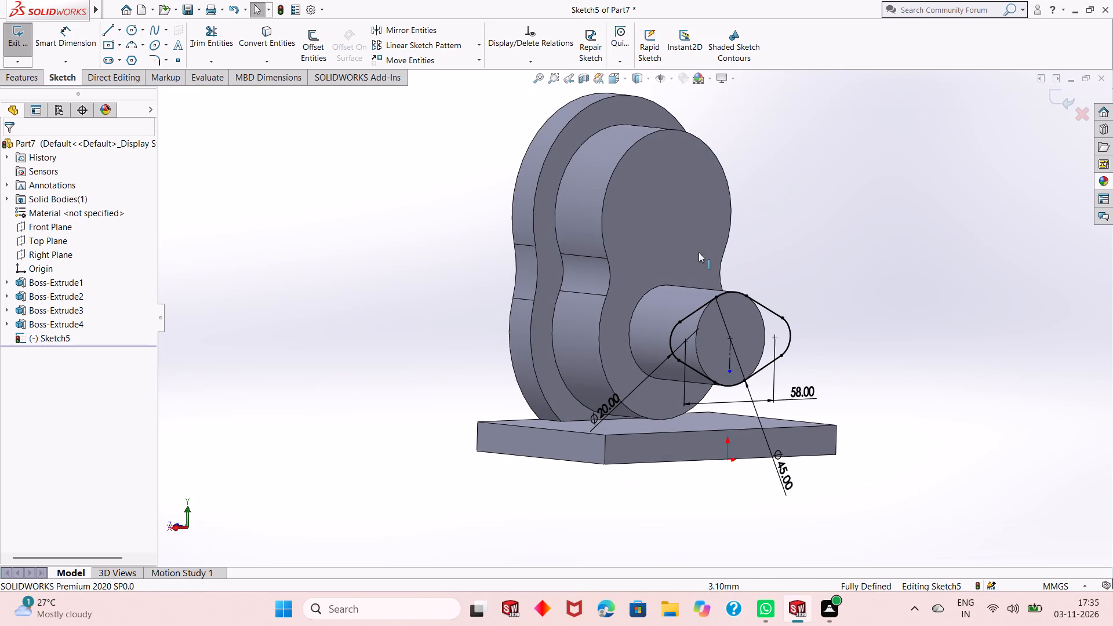
pyautogui.click(42, 78)
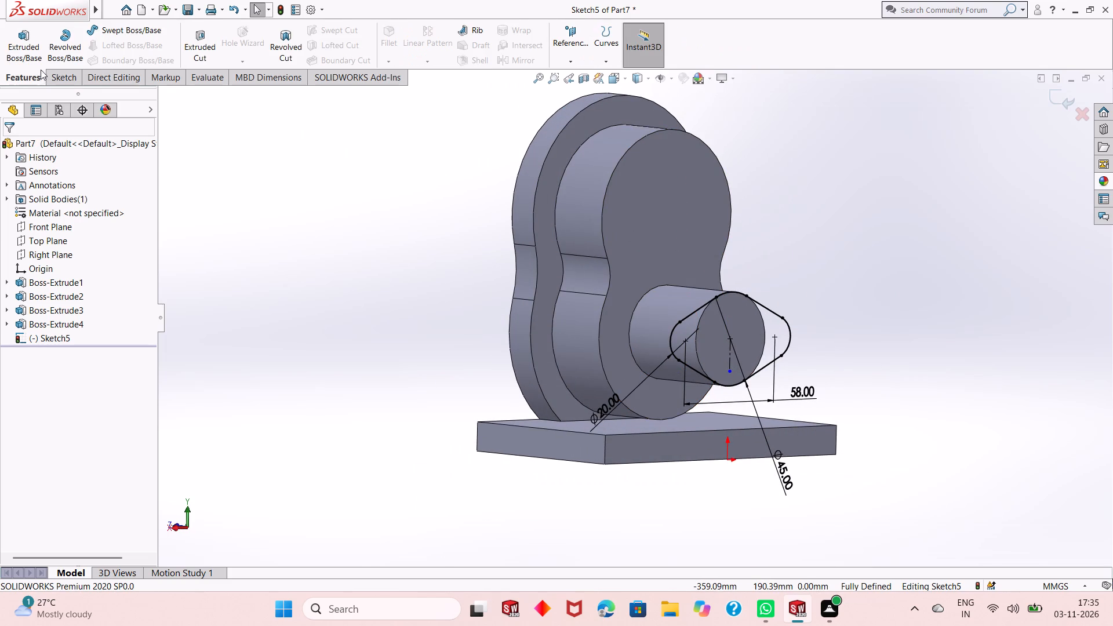
pyautogui.click(41, 61)
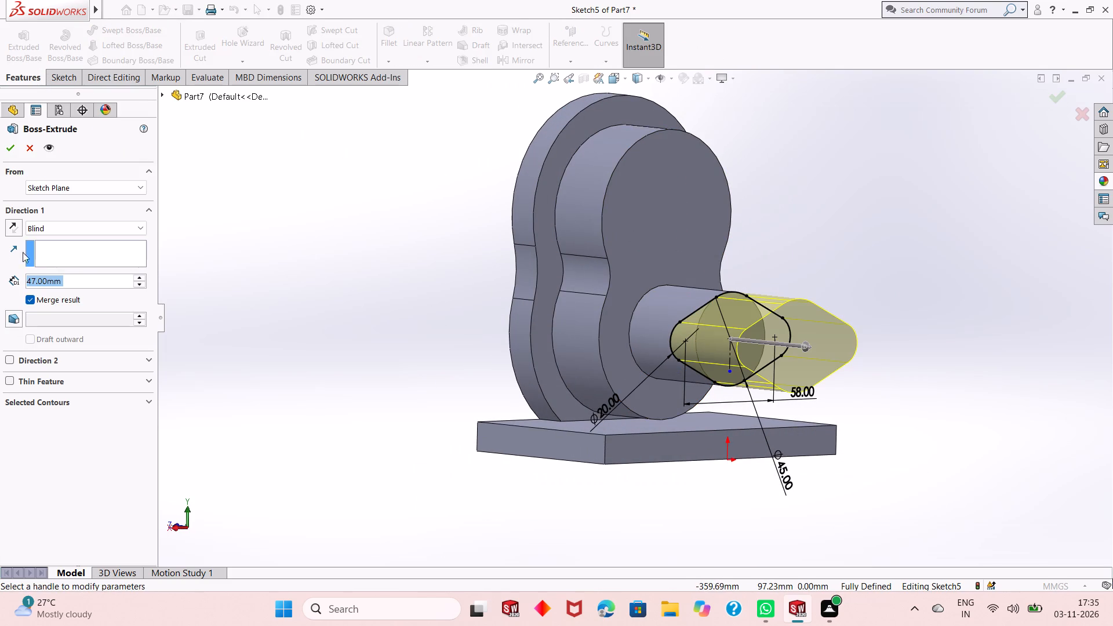
pyautogui.click(17, 228)
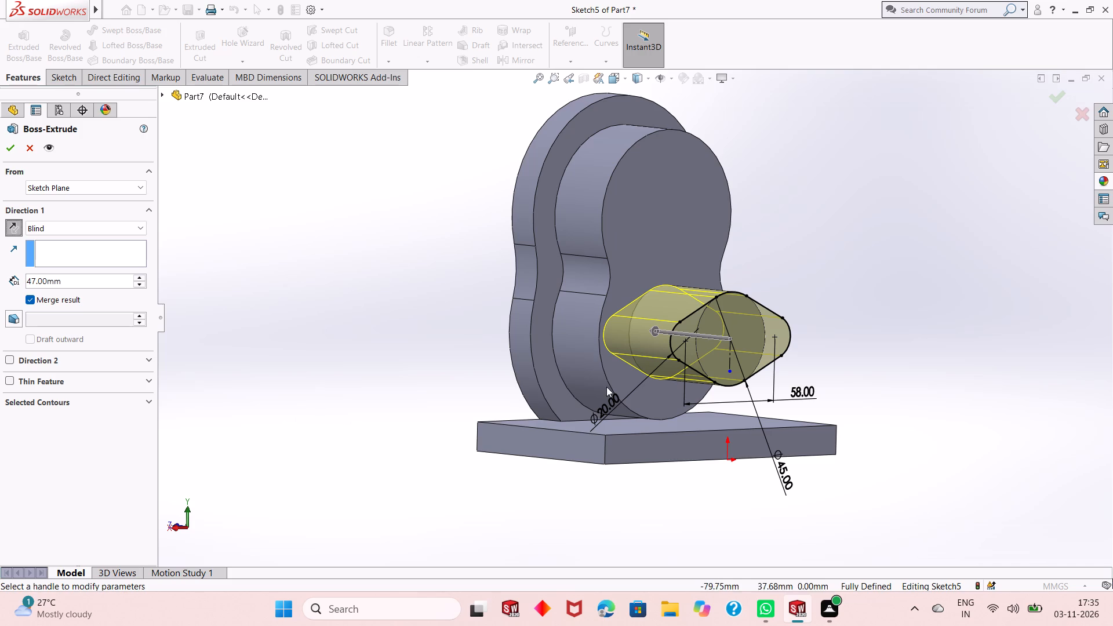
pyautogui.moveTo(456, 332); pyautogui.dragTo(481, 385, button='middle')
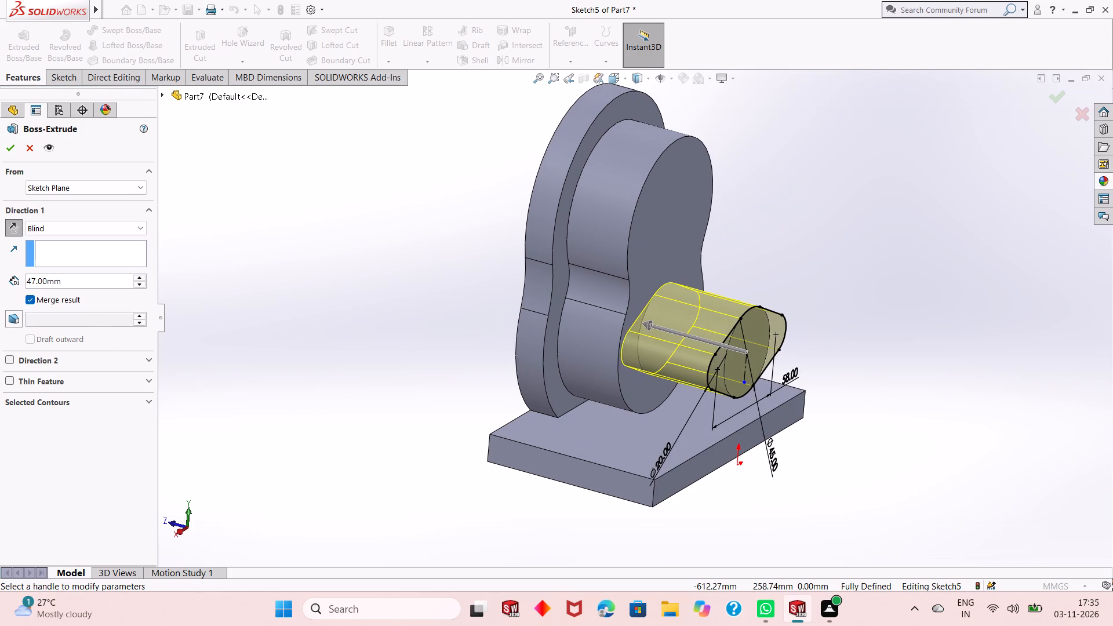
pyautogui.doubleClick(71, 277)
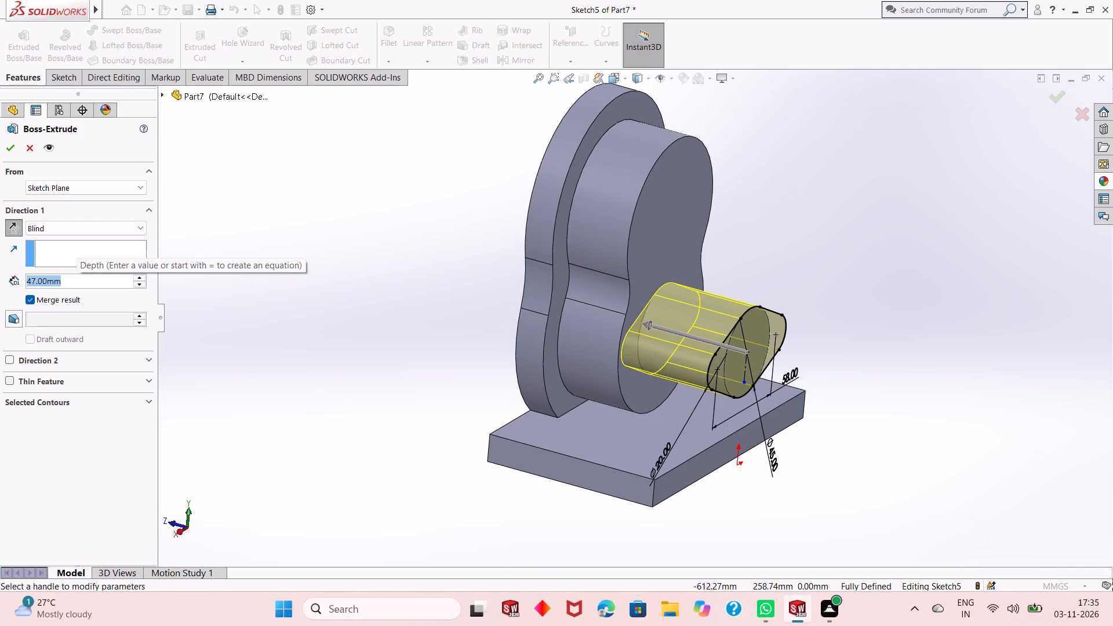
pyautogui.write('10')
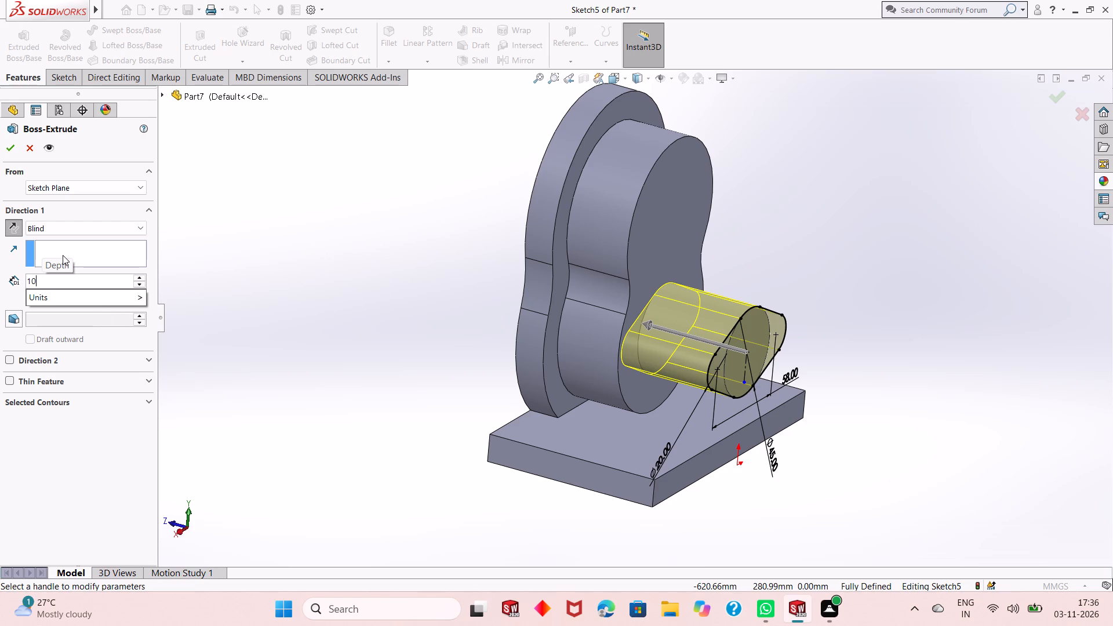
pyautogui.press('Return')
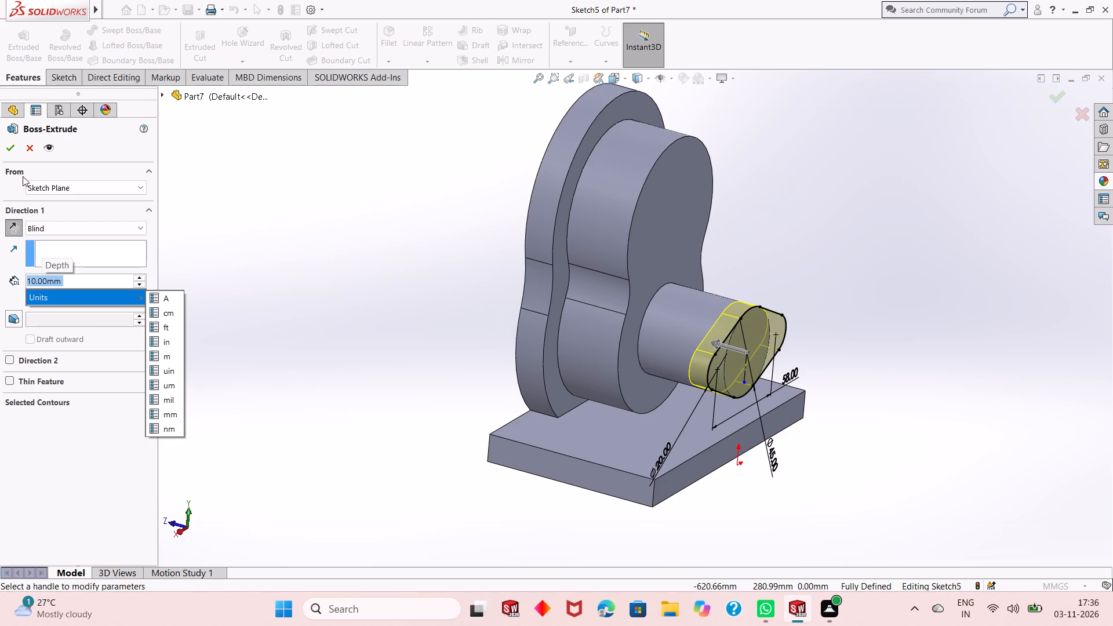
pyautogui.click(7, 146)
pyautogui.click(7, 146)
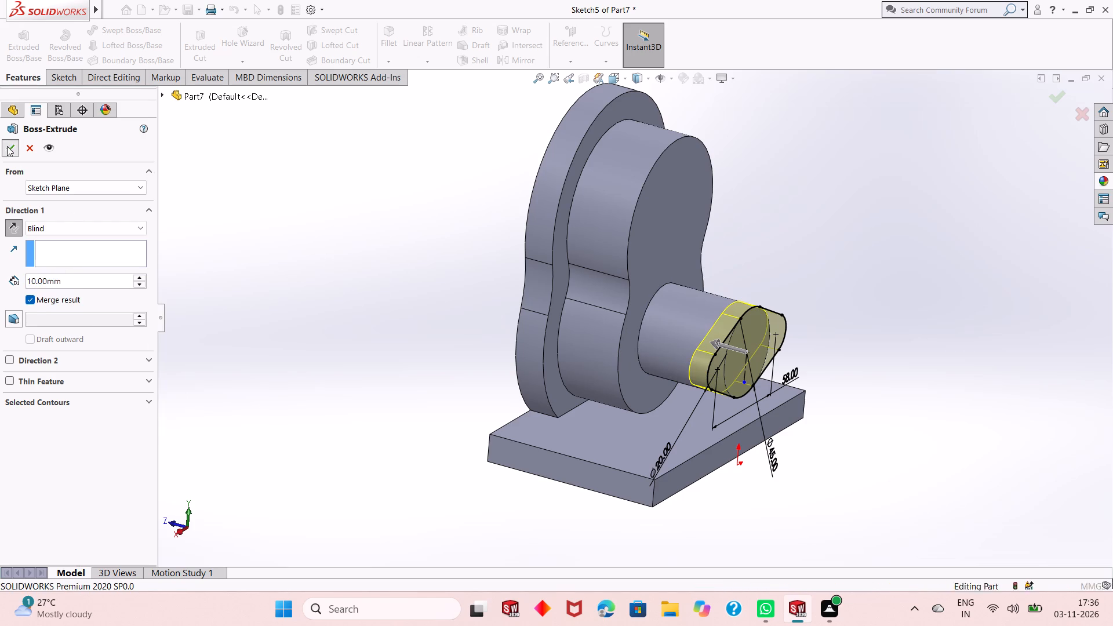
pyautogui.click(406, 271)
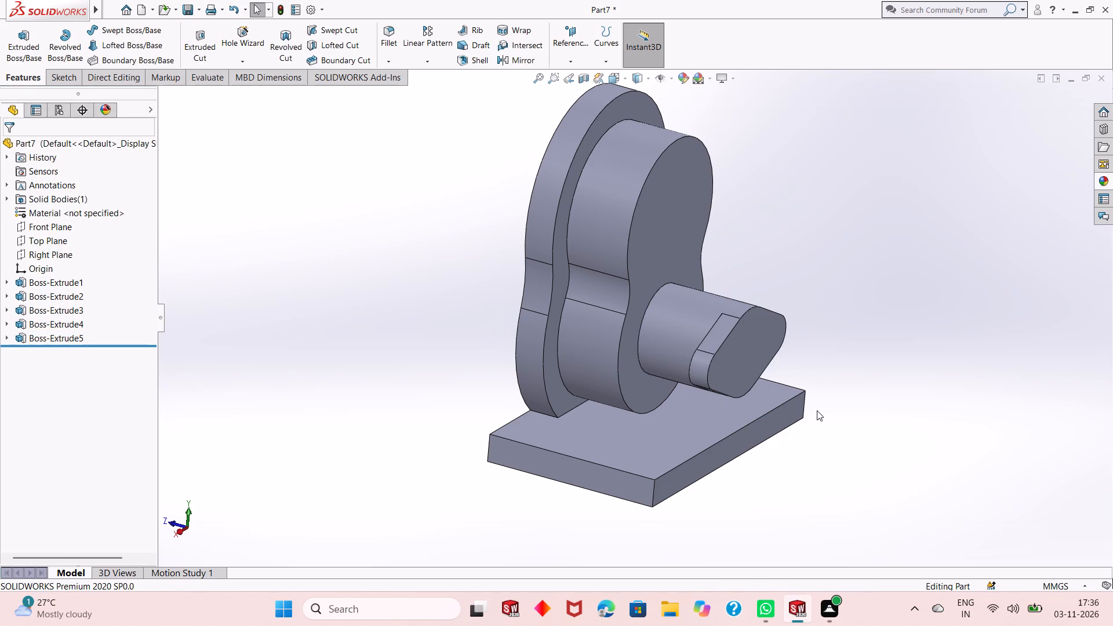
# Set the depth of the lobed end flange's extrusion to 12 mm.
pyautogui.moveTo(828, 392); pyautogui.dragTo(823, 405, button='middle')
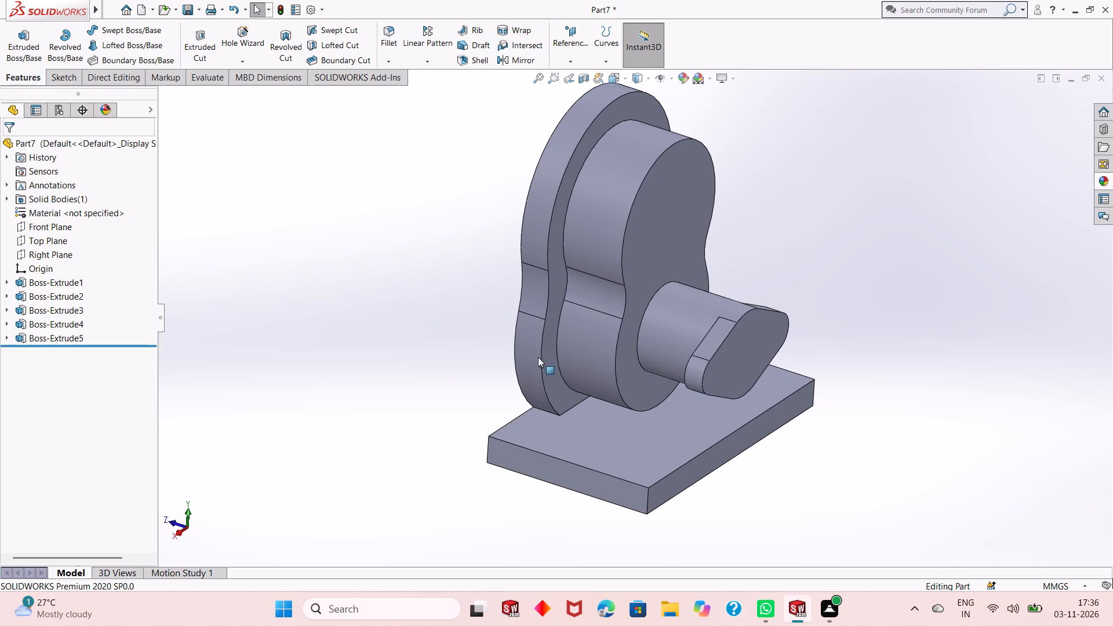
pyautogui.click(62, 337)
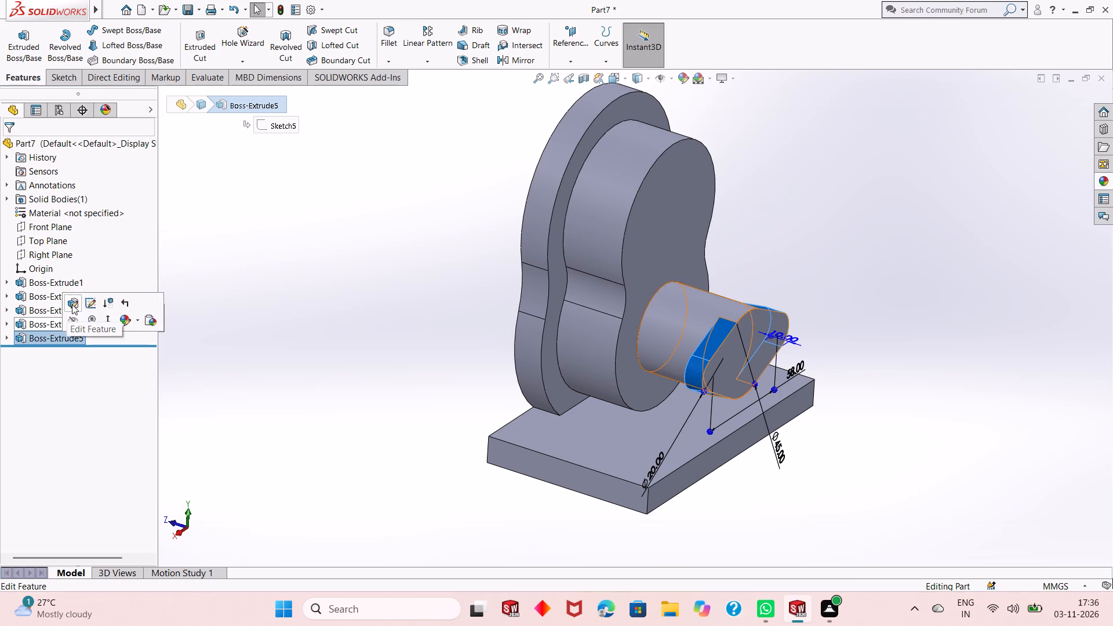
pyautogui.click(72, 304)
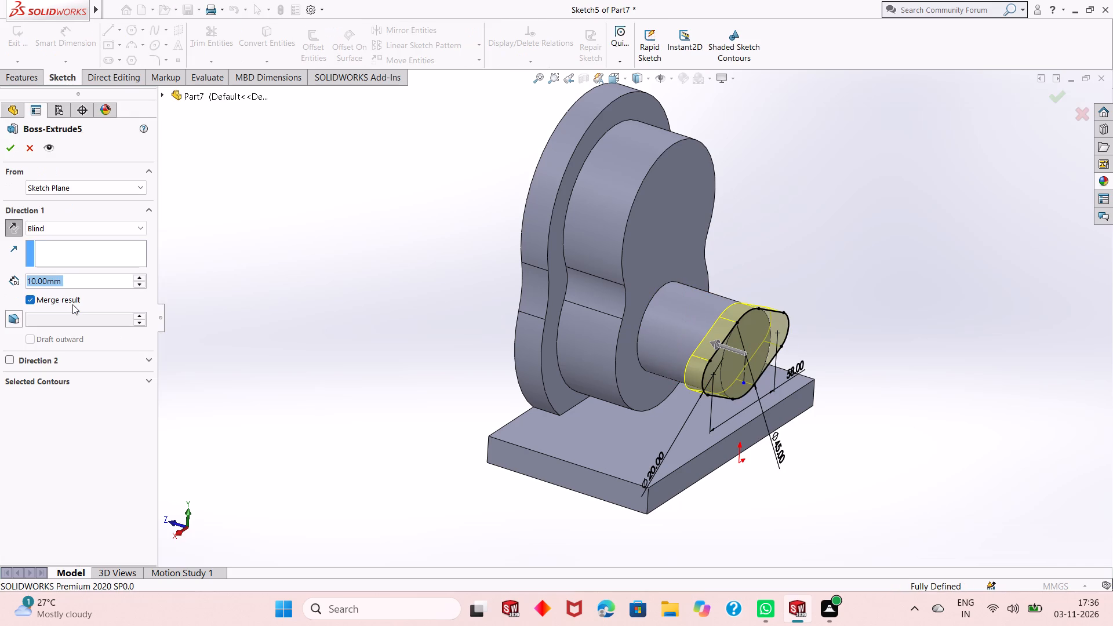
pyautogui.write('12')
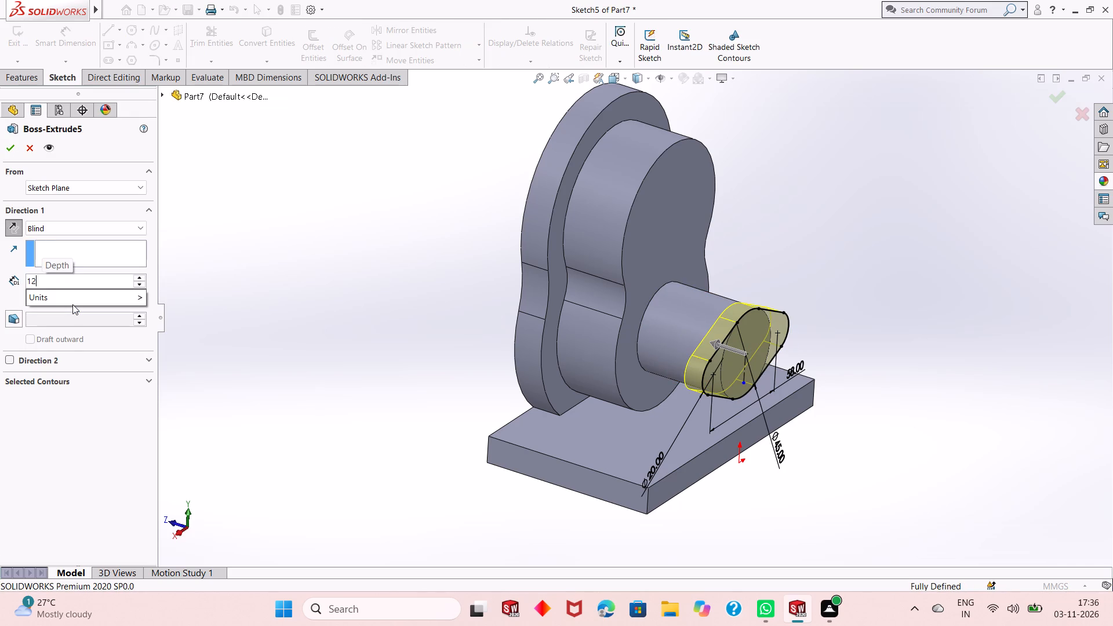
pyautogui.press('Return')
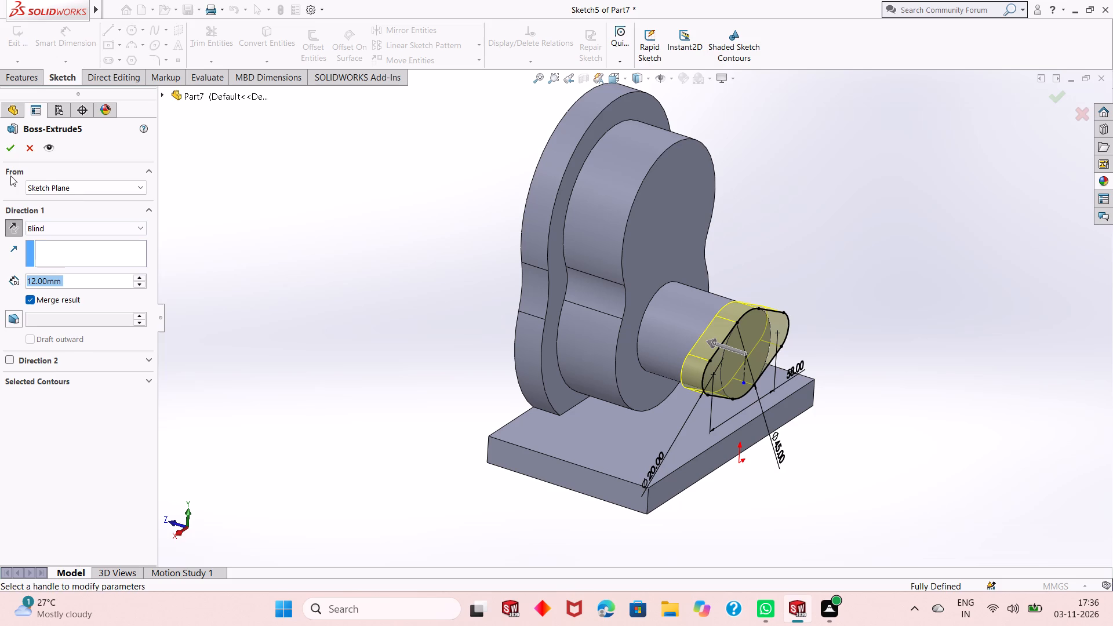
pyautogui.click(10, 151)
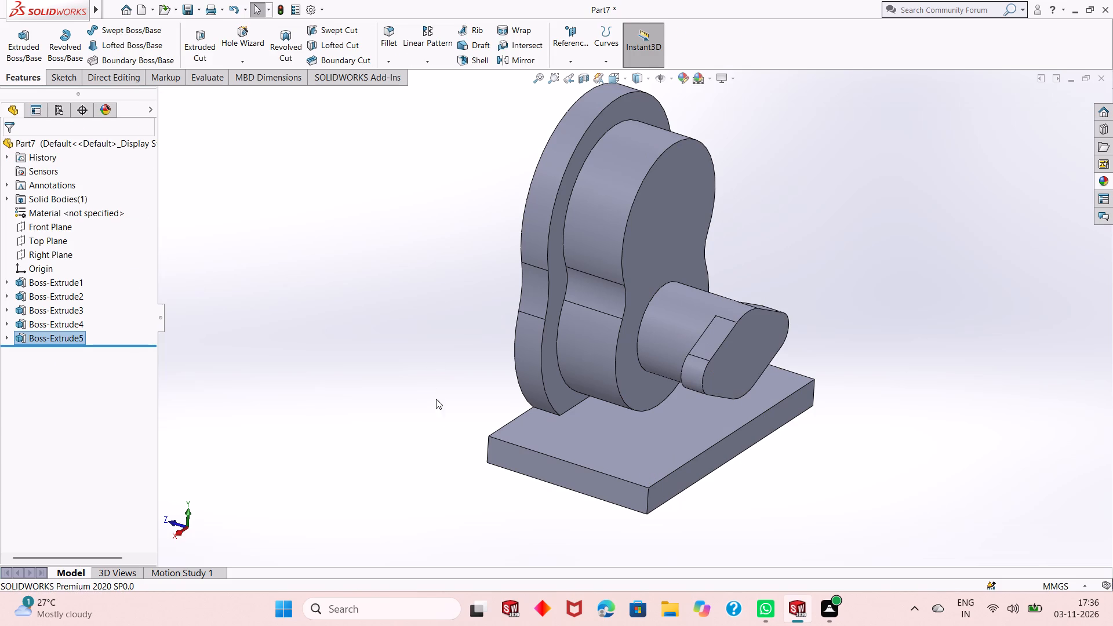
# Examine the flange, cylinder and the junction between the two-lobed upright, boss and base plate from several angles.
pyautogui.moveTo(742, 481); pyautogui.dragTo(767, 386, button='middle')
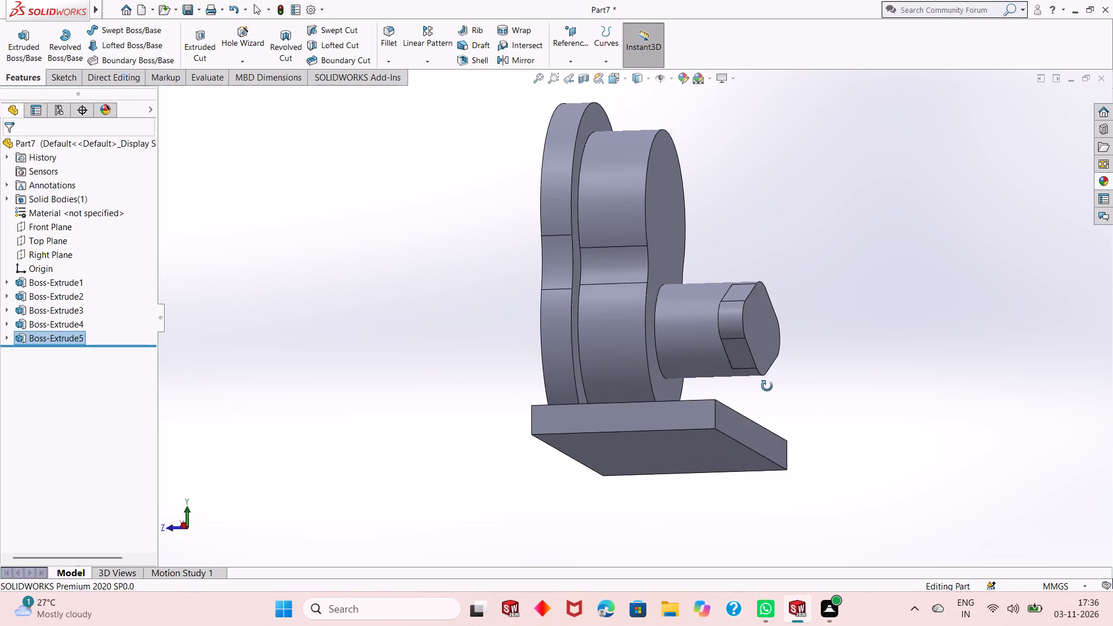
pyautogui.moveTo(767, 386); pyautogui.dragTo(765, 415, button='middle')
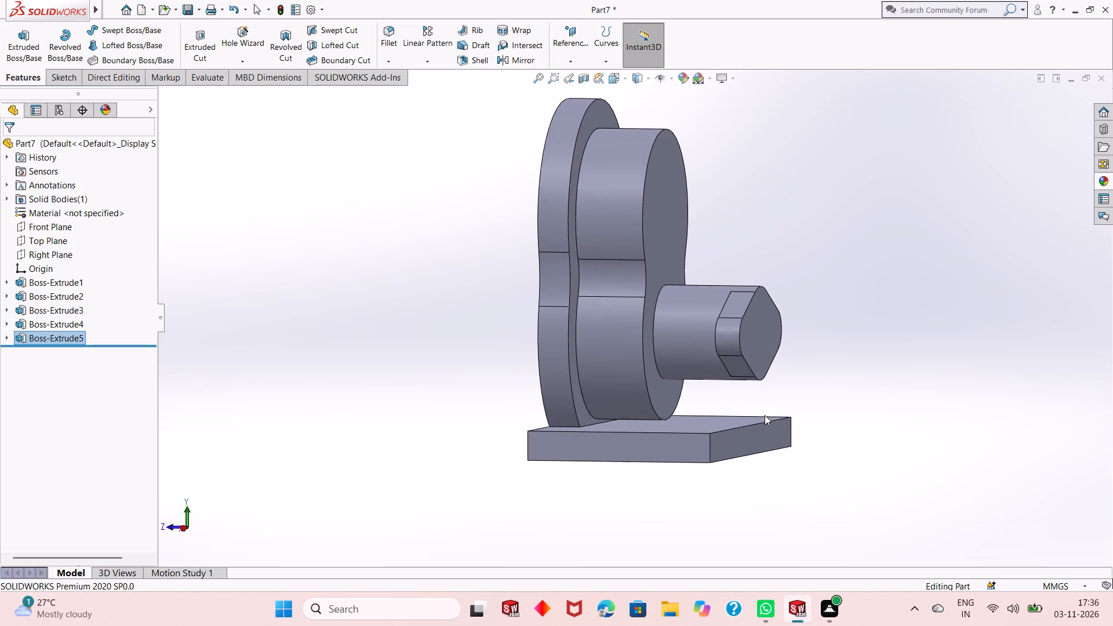
pyautogui.moveTo(814, 376); pyautogui.dragTo(815, 376, button='middle')
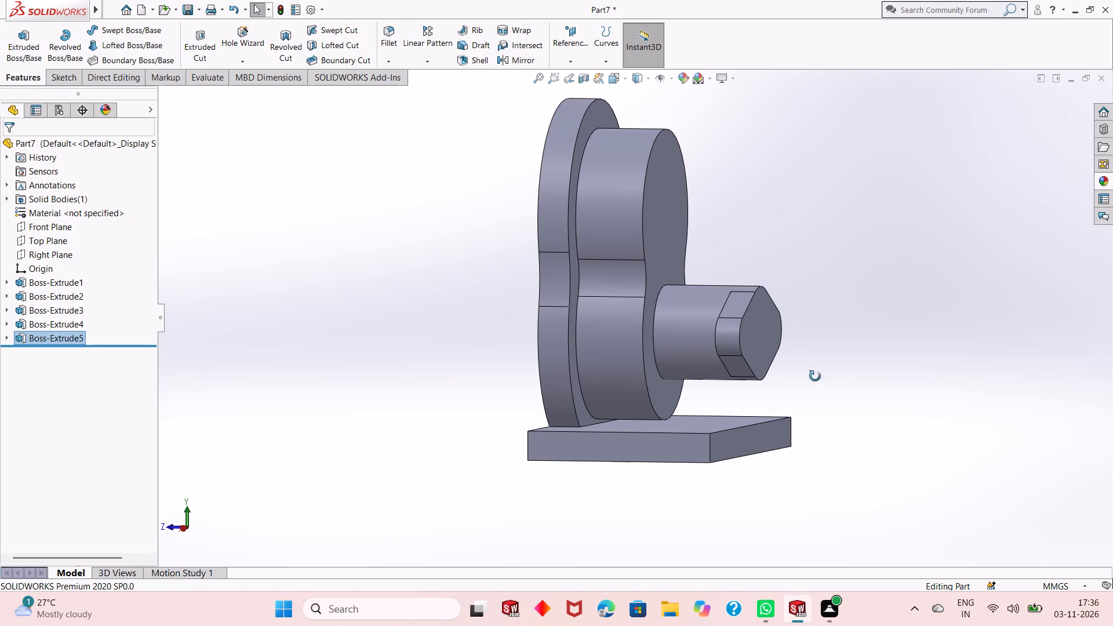
pyautogui.moveTo(815, 376); pyautogui.dragTo(624, 394, button='middle')
pyautogui.scroll(-1, 624, 394)
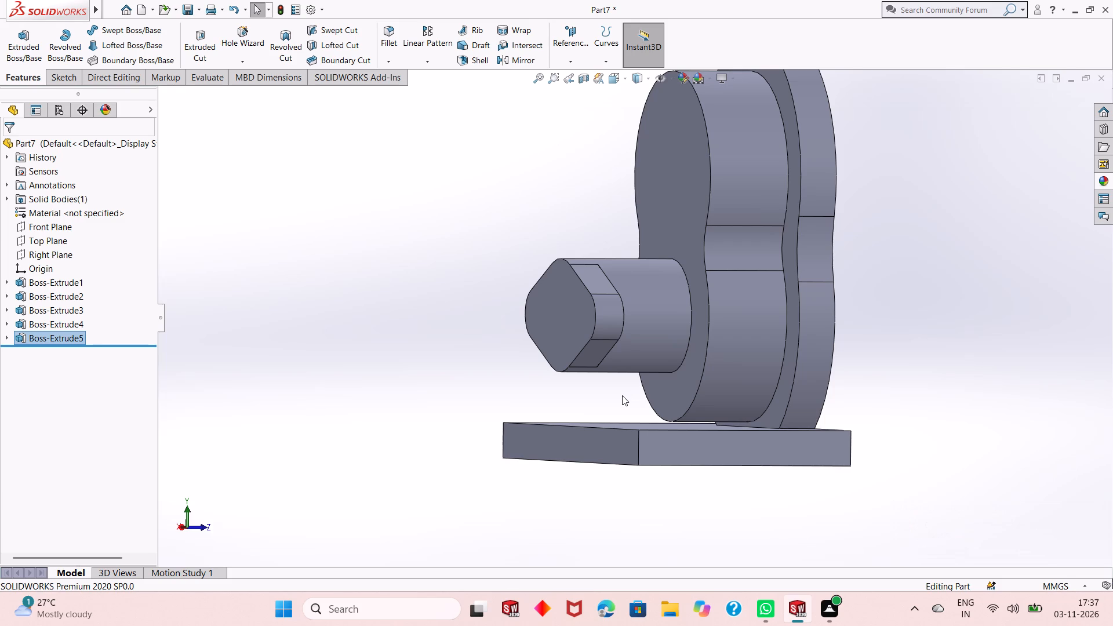
pyautogui.moveTo(649, 396); pyautogui.dragTo(694, 394, button='middle')
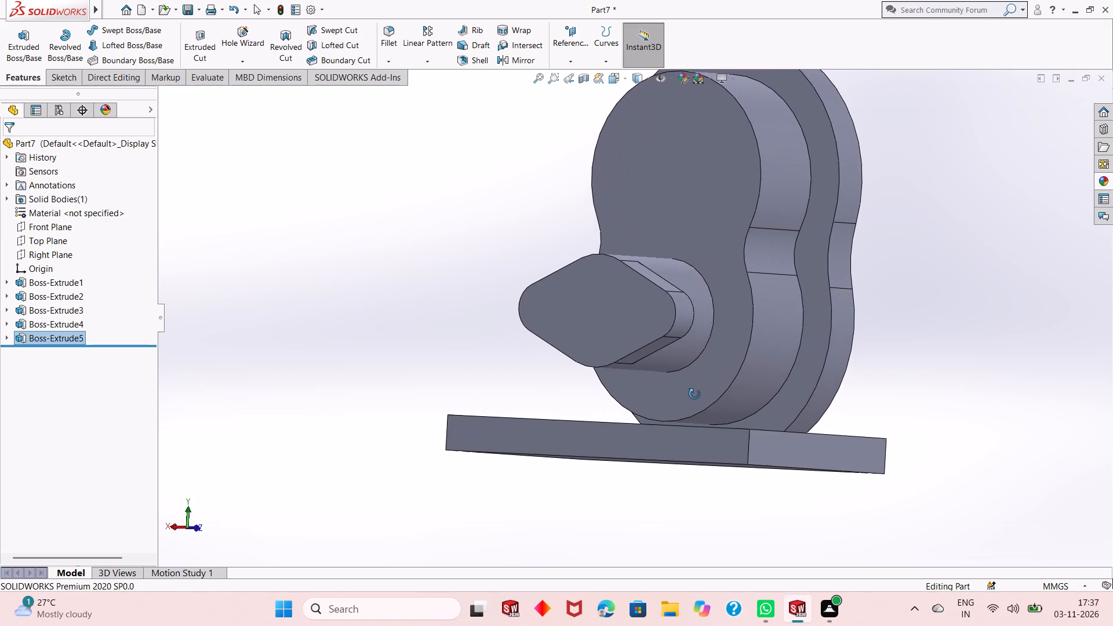
pyautogui.moveTo(694, 394); pyautogui.dragTo(681, 416, button='middle')
pyautogui.scroll(2, 679, 416)
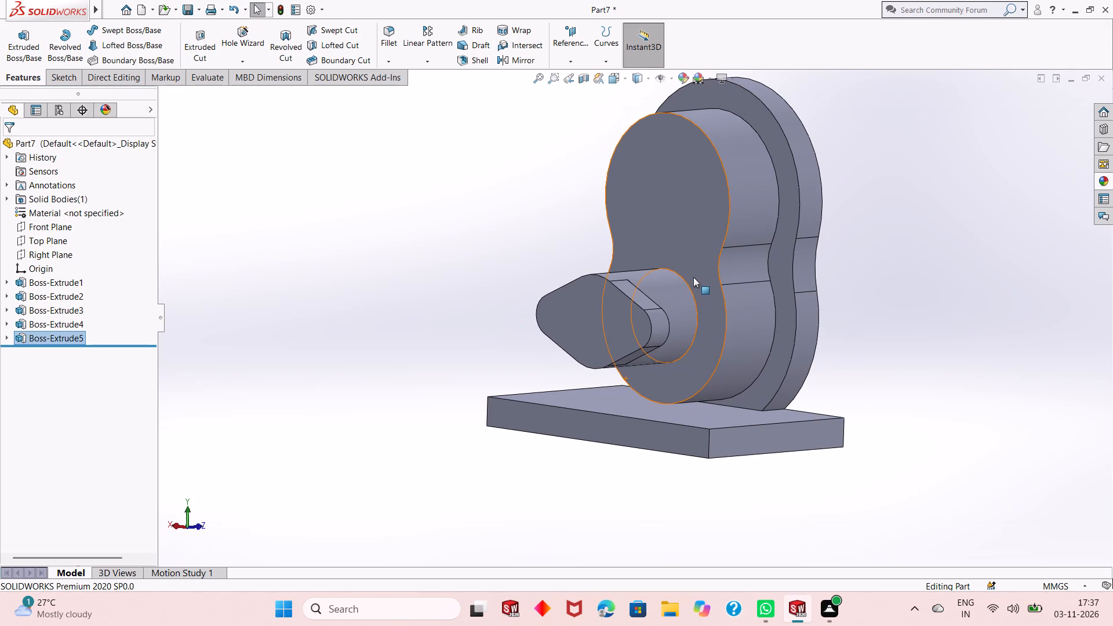
pyautogui.scroll(-1, 694, 276)
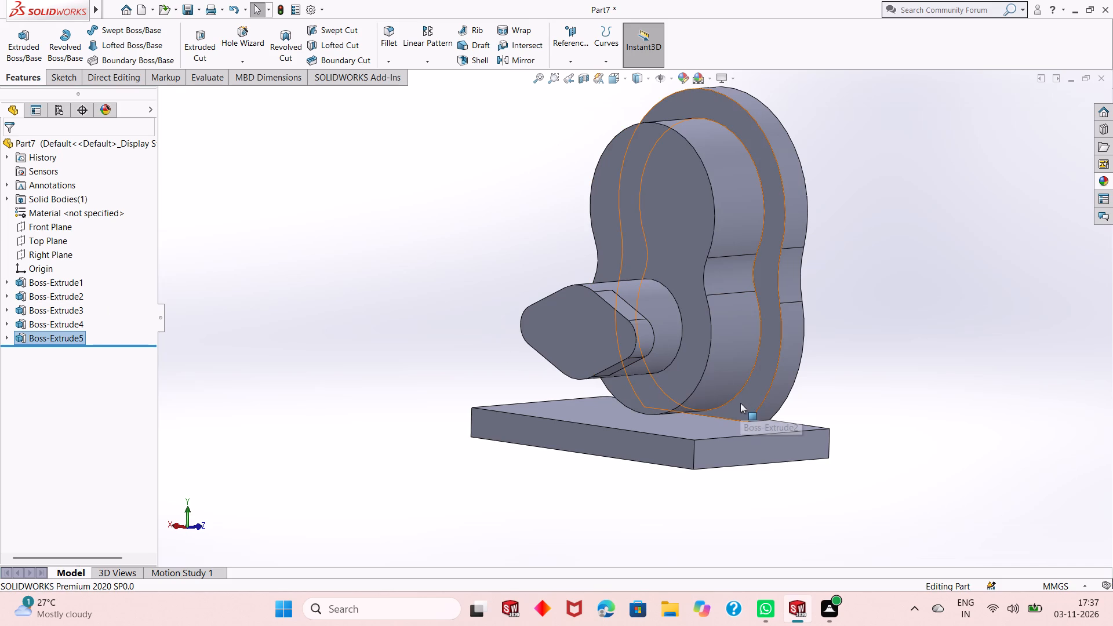
pyautogui.moveTo(832, 355); pyautogui.dragTo(842, 359, button='middle')
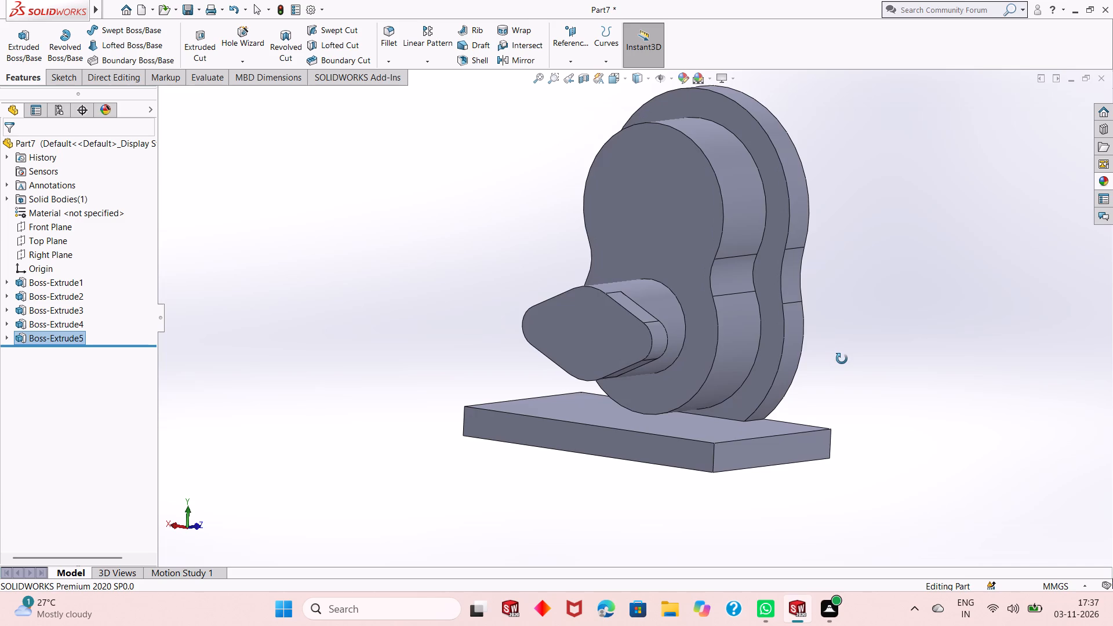
pyautogui.moveTo(842, 359); pyautogui.dragTo(863, 355, button='middle')
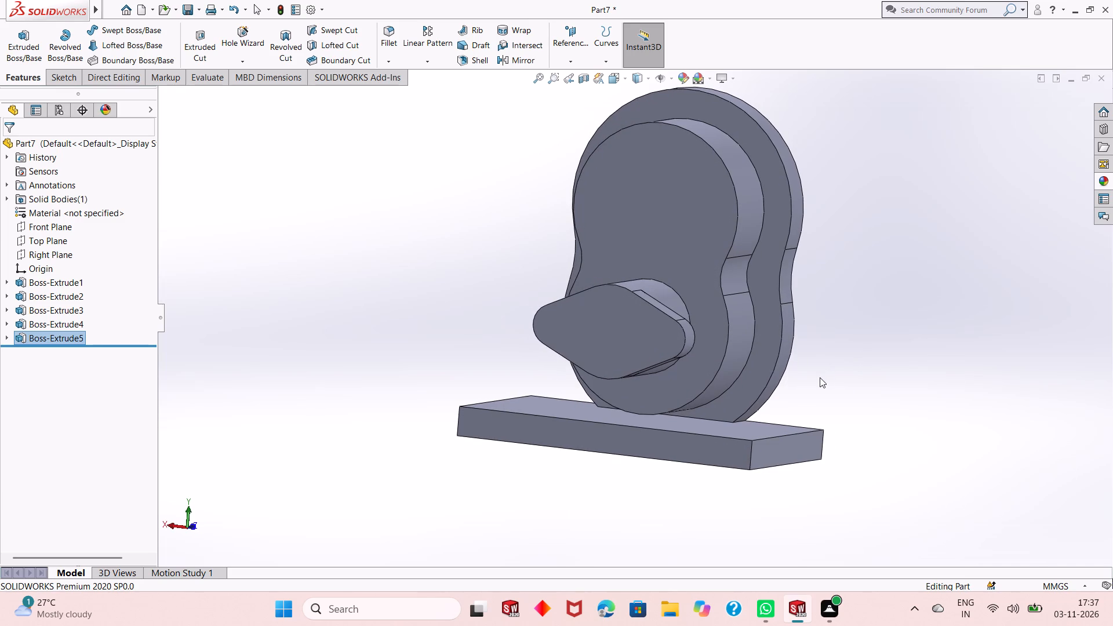
pyautogui.moveTo(833, 364); pyautogui.dragTo(848, 352, button='middle')
pyautogui.scroll(-4, 671, 429)
pyautogui.moveTo(638, 418); pyautogui.dragTo(638, 420, button='middle')
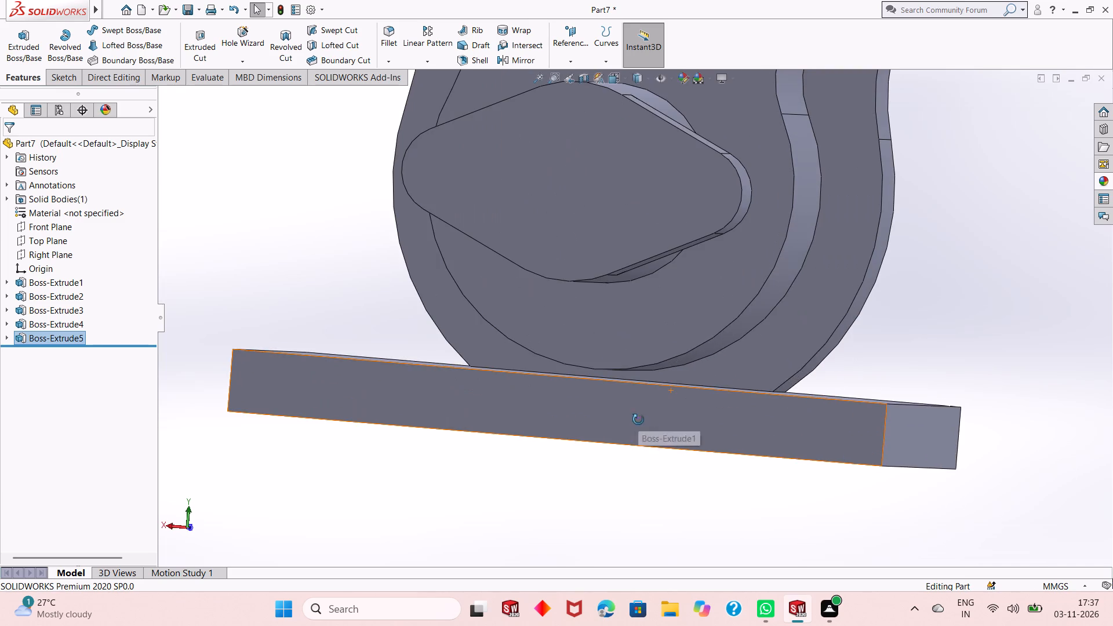
pyautogui.moveTo(638, 420); pyautogui.dragTo(639, 427, button='middle')
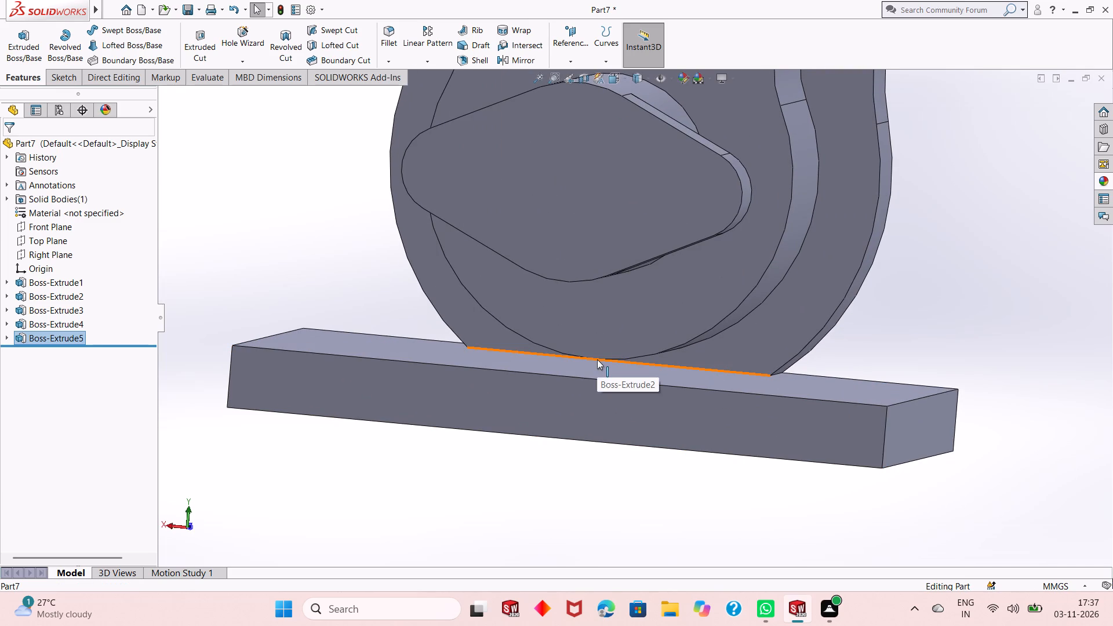
pyautogui.scroll(2, 597, 359)
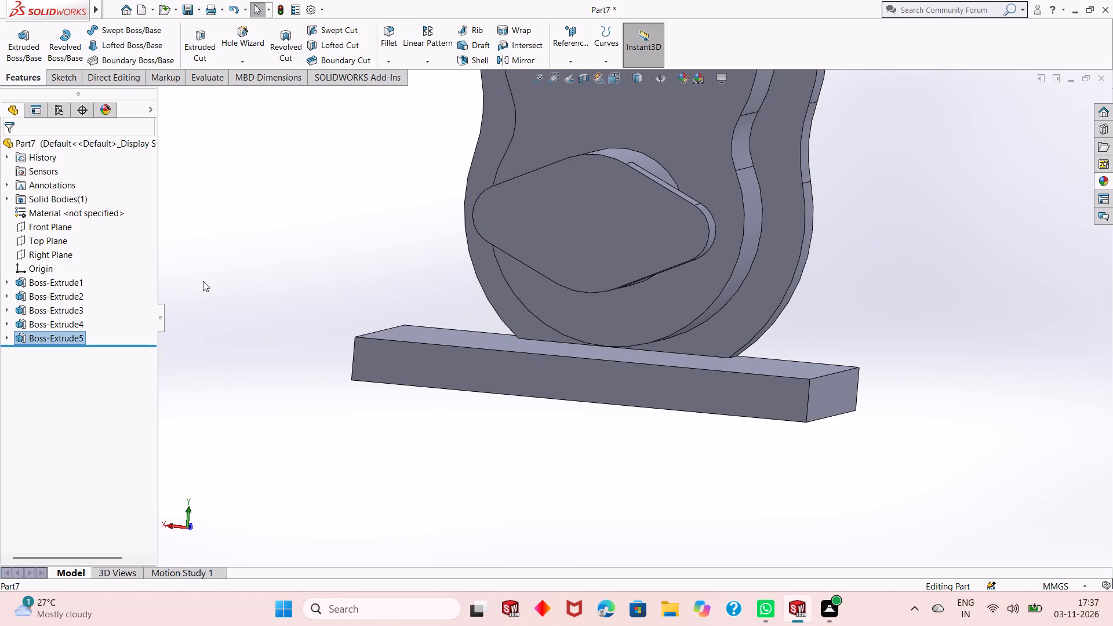
# Open the sketch of the thicker two-lobed boss for editing, viewed square to its plane.
pyautogui.click(227, 275)
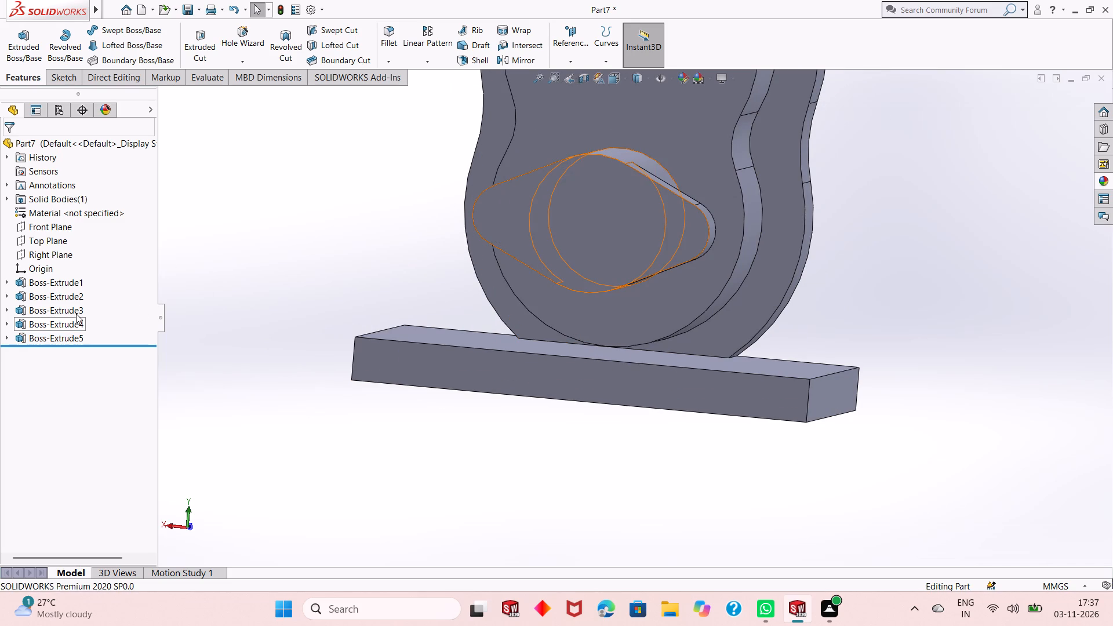
pyautogui.click(76, 314)
pyautogui.click(104, 282)
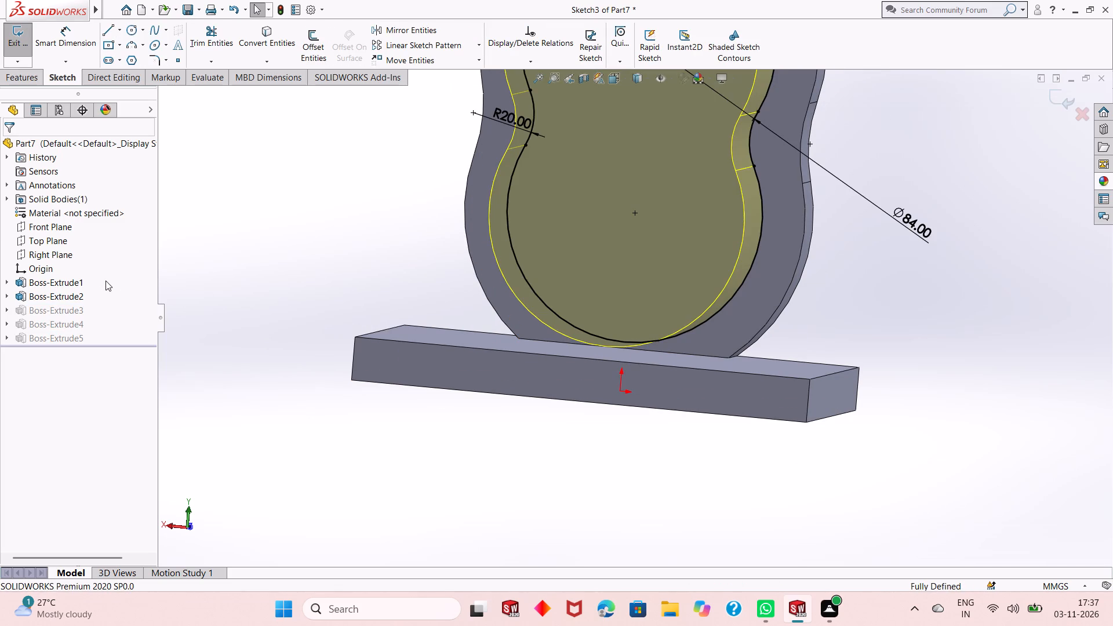
pyautogui.hotkey('ctrl', '8')
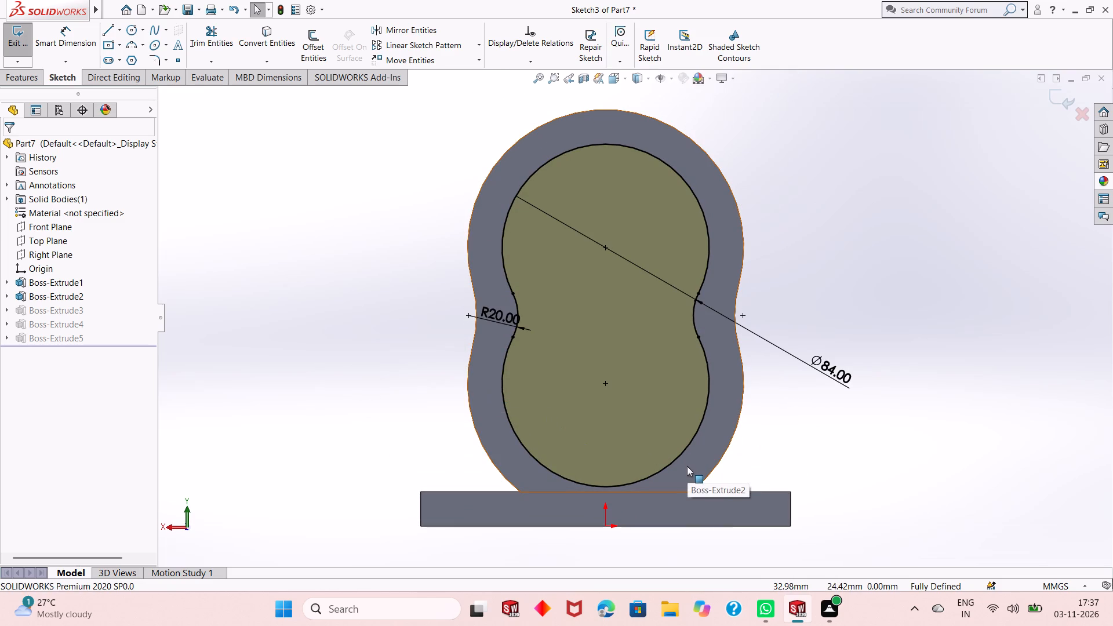
# Sketch a three-point arc of radius 5 mm from the boss outline's lower right curve down to the base plate's top edge.
pyautogui.scroll(-1, 640, 455)
pyautogui.scroll(1, 640, 455)
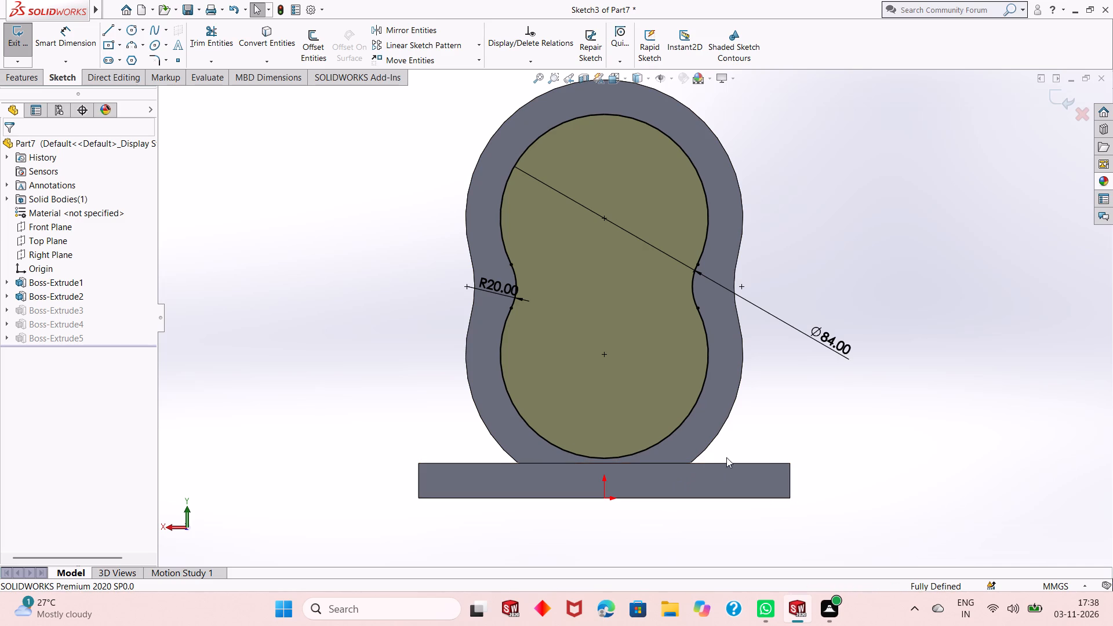
pyautogui.moveTo(765, 441); pyautogui.dragTo(763, 450, button='middle')
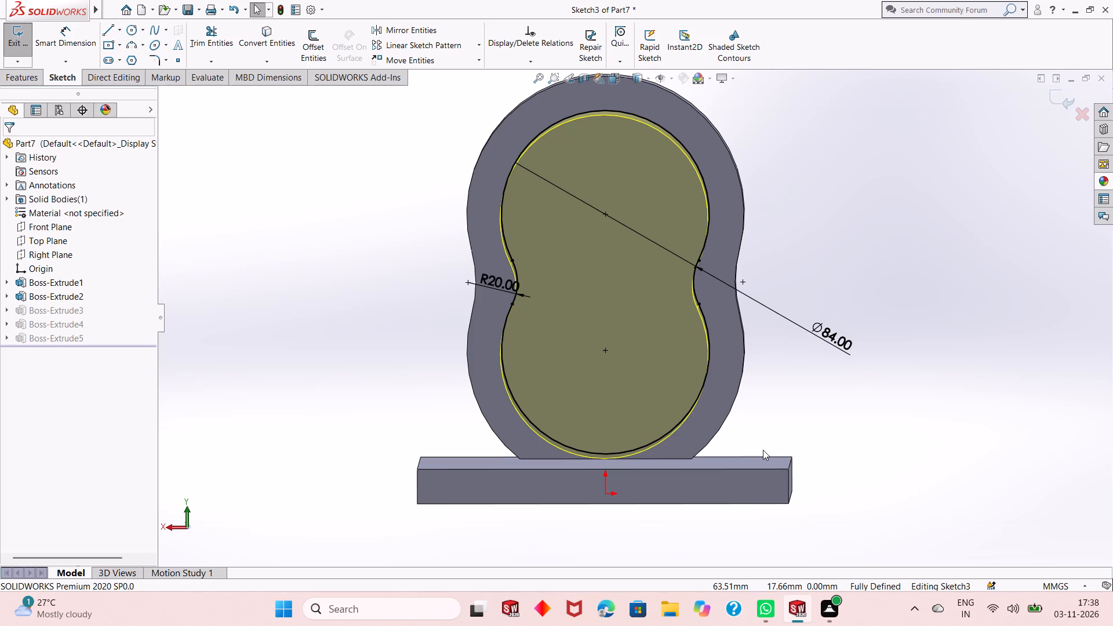
pyautogui.scroll(-1, 623, 460)
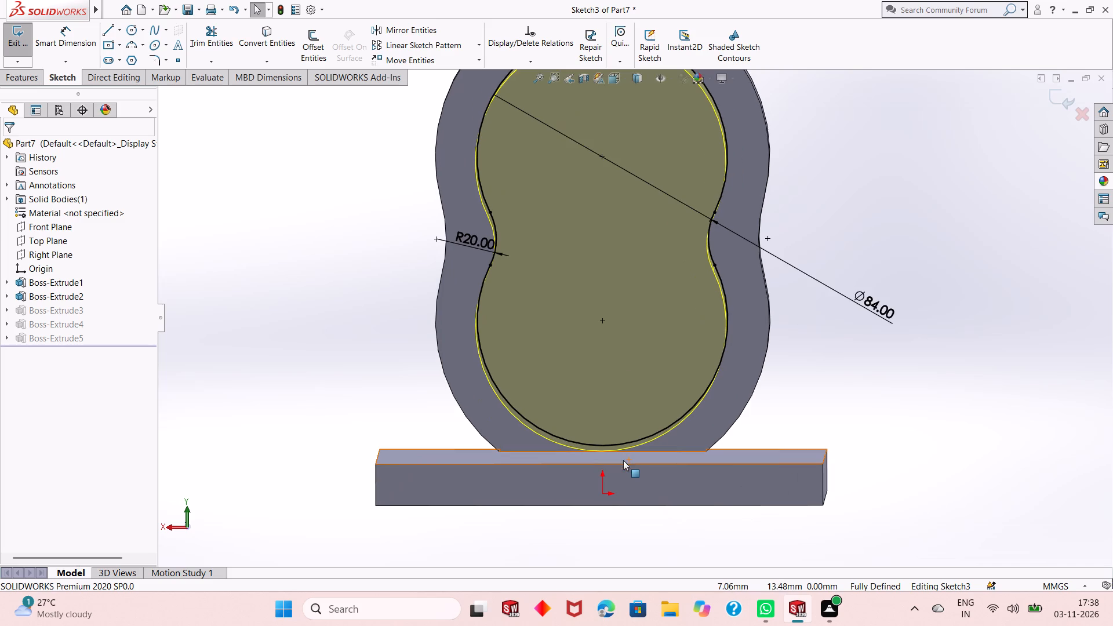
pyautogui.scroll(-1, 610, 443)
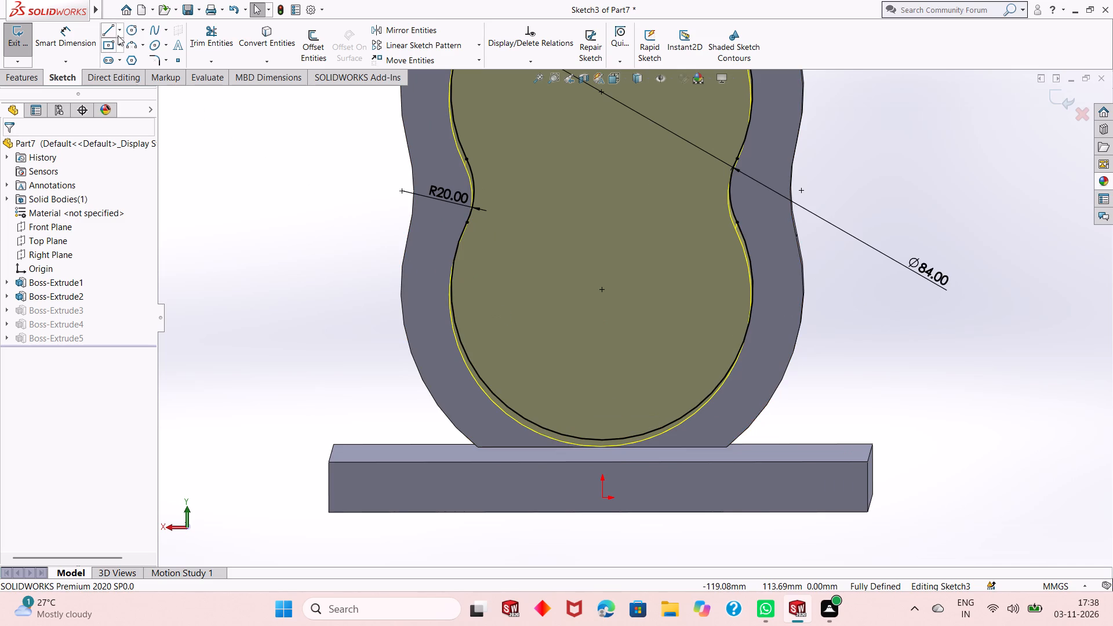
pyautogui.click(132, 43)
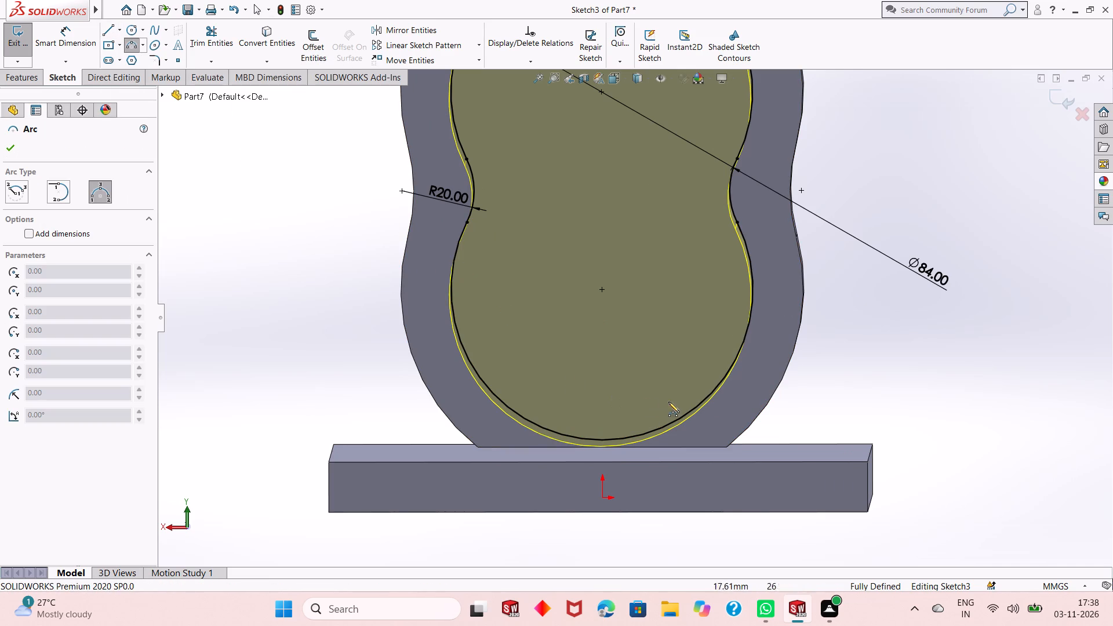
pyautogui.click(688, 412)
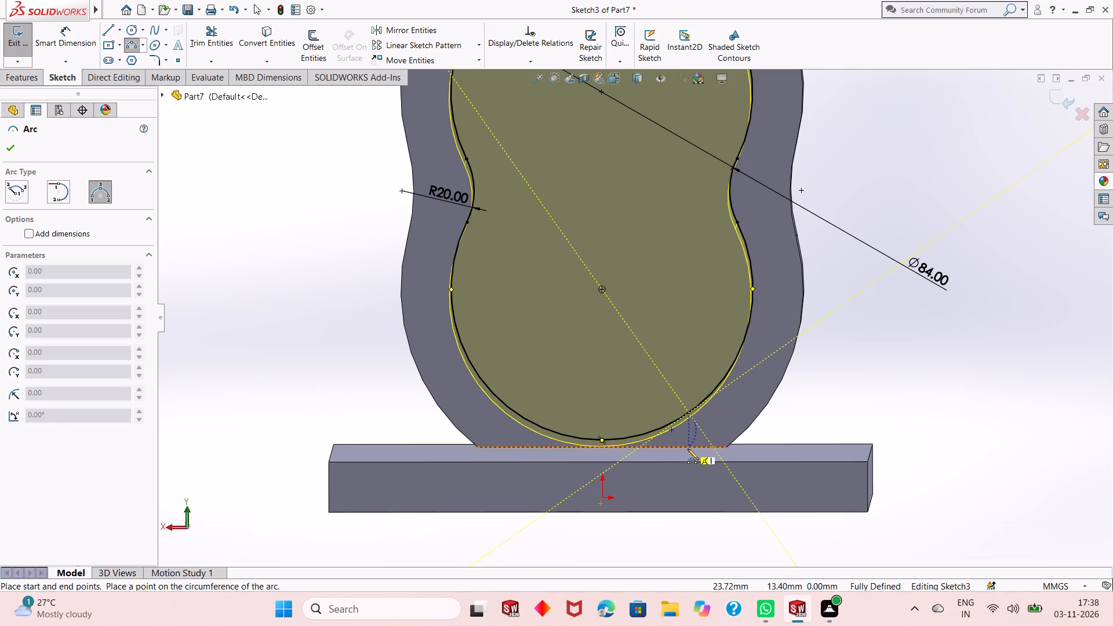
pyautogui.click(688, 449)
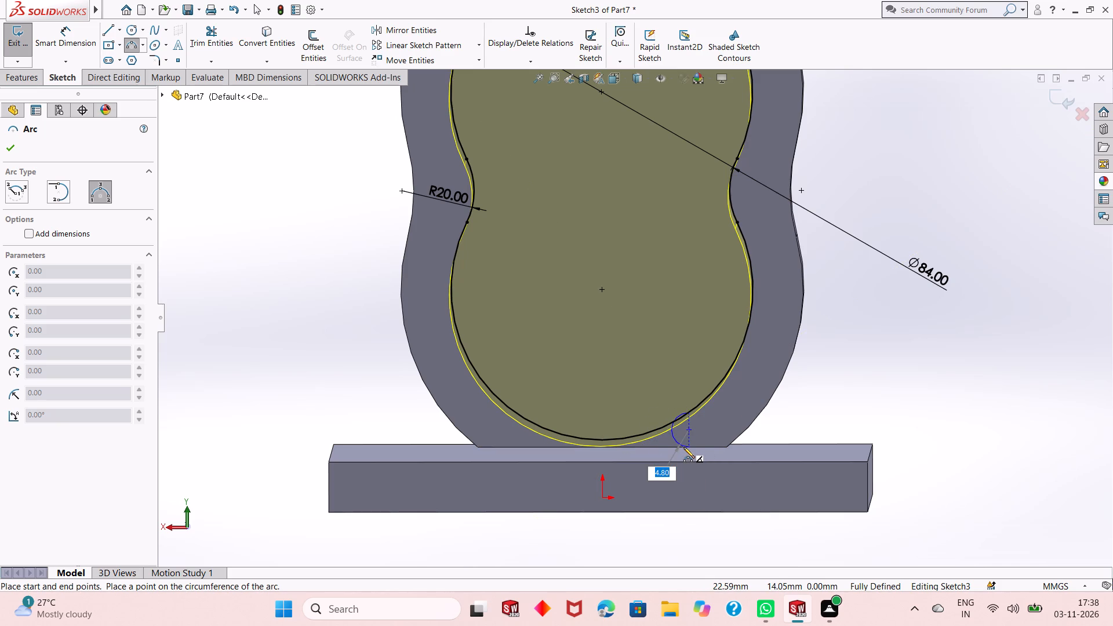
pyautogui.press('5')
pyautogui.press('Return')
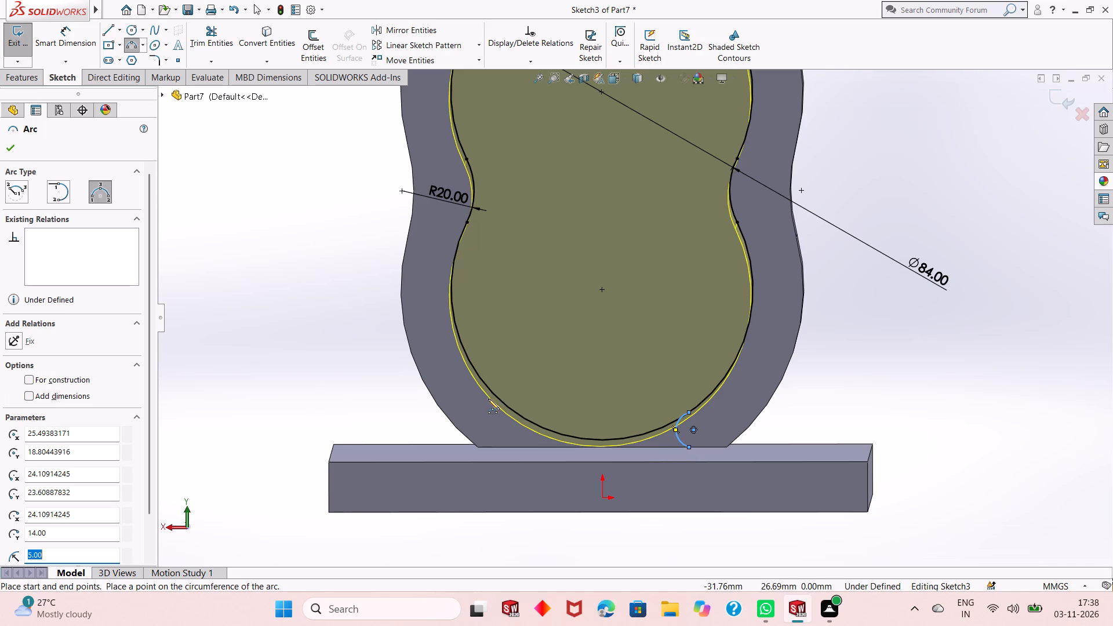
# Sketch a matching three-point arc of radius 5 mm between the boss outline's lower left curve and the base plate's top edge.
pyautogui.click(496, 397)
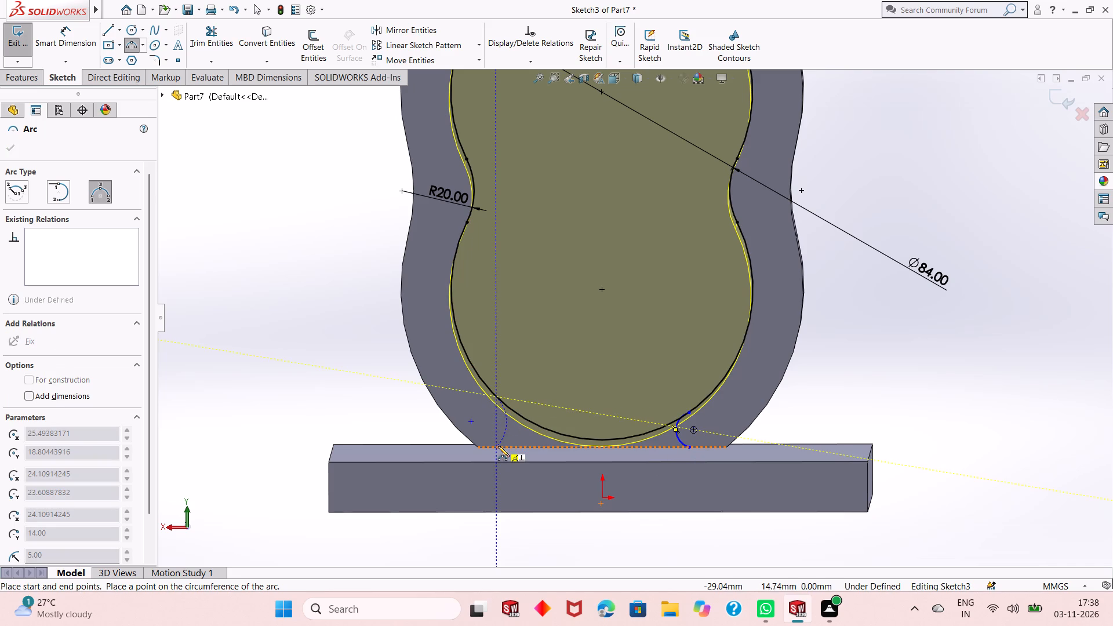
pyautogui.click(498, 446)
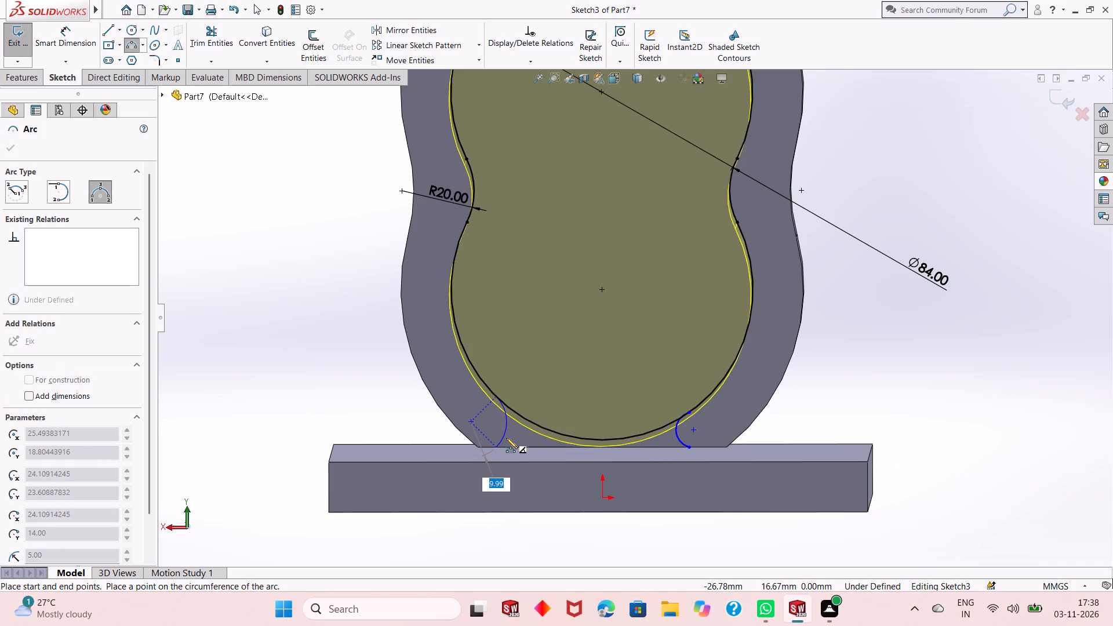
pyautogui.press('5')
pyautogui.press('Return')
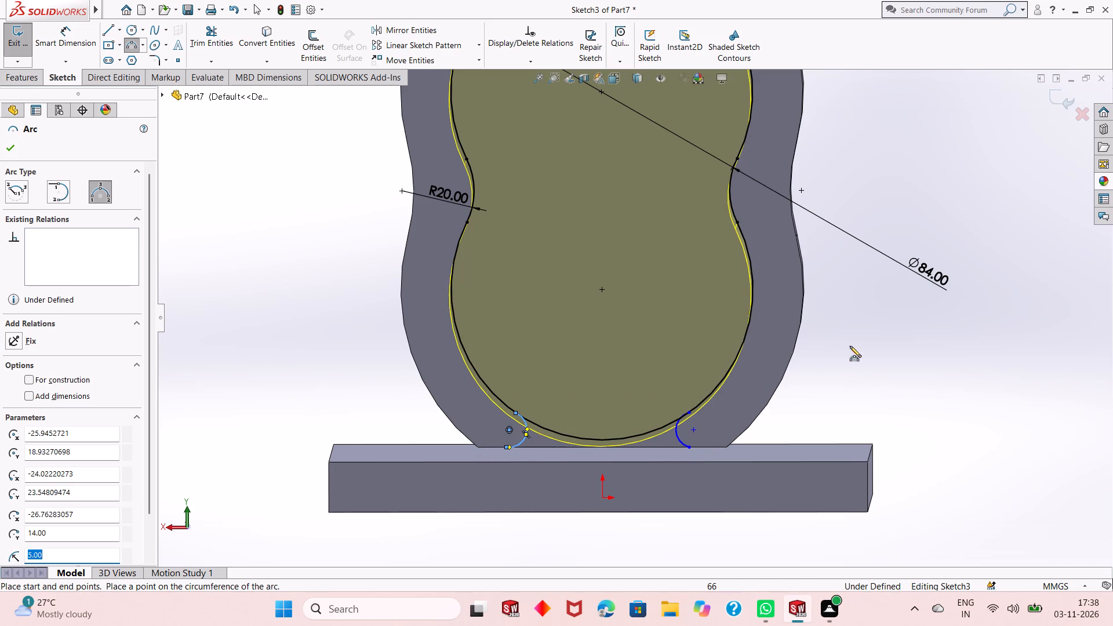
pyautogui.rightClick(854, 346)
pyautogui.click(869, 349)
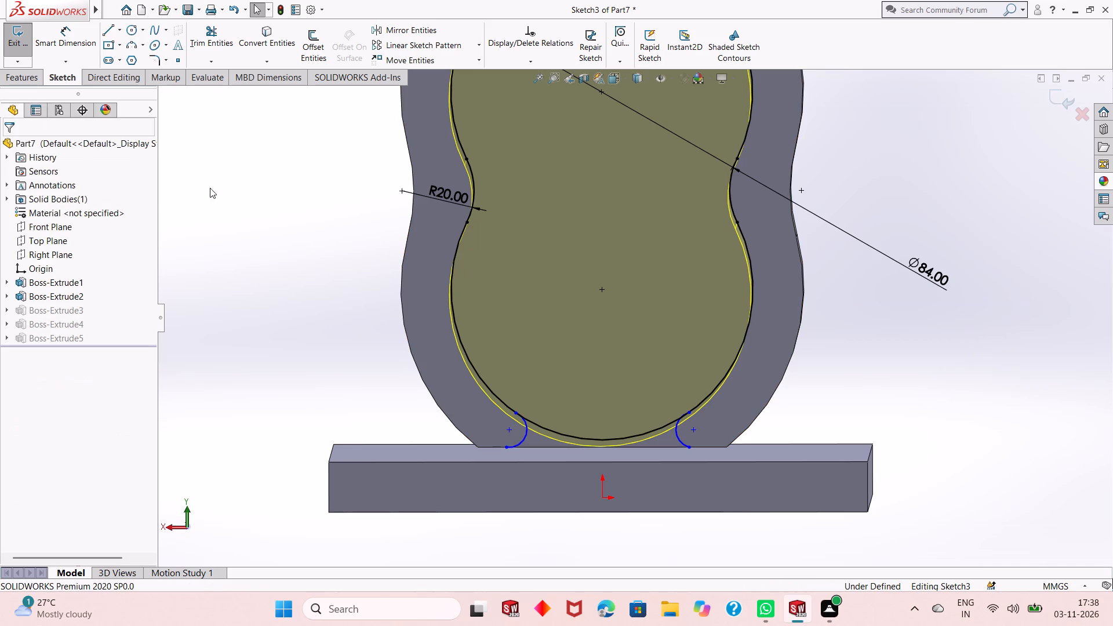
# Add a radius dimension to each of the two small arcs between the boss outline and the base plate.
pyautogui.click(71, 37)
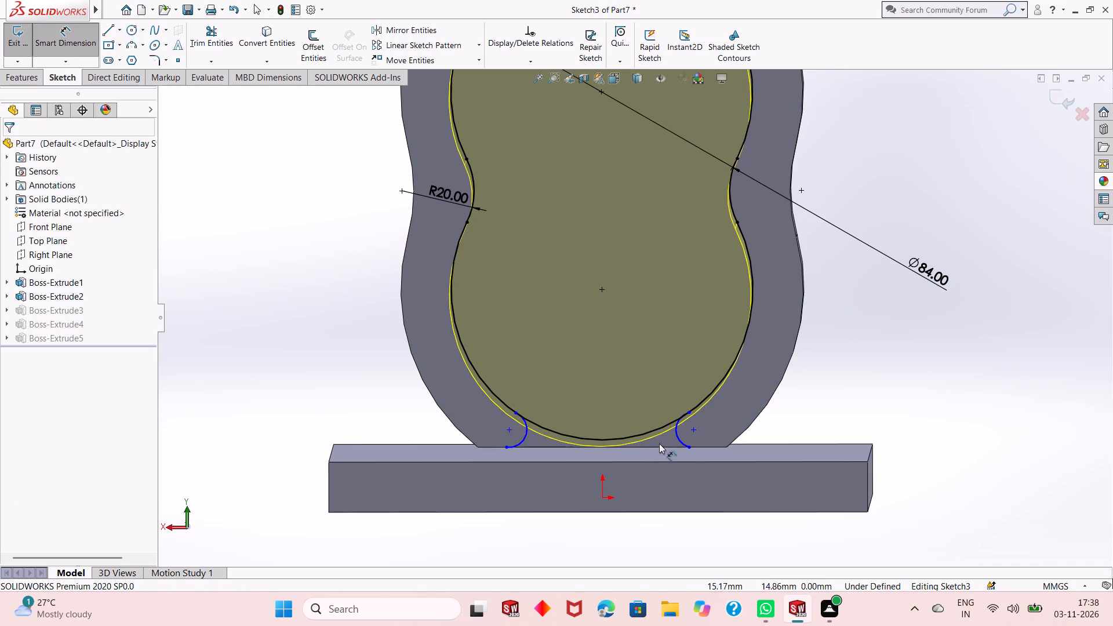
pyautogui.click(679, 442)
pyautogui.click(540, 543)
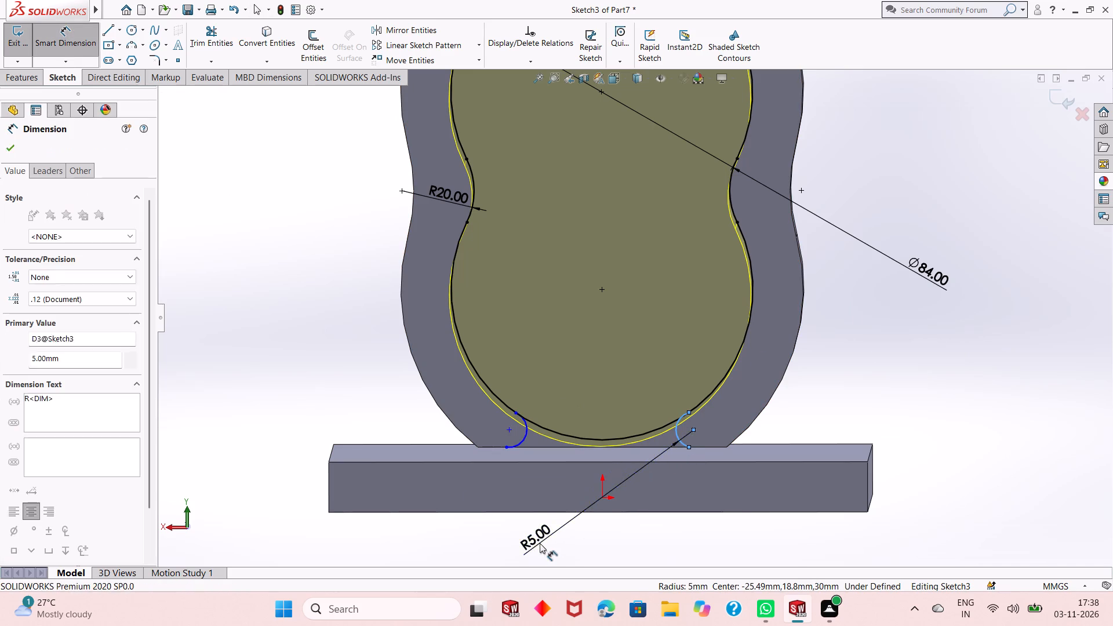
pyautogui.press('Return')
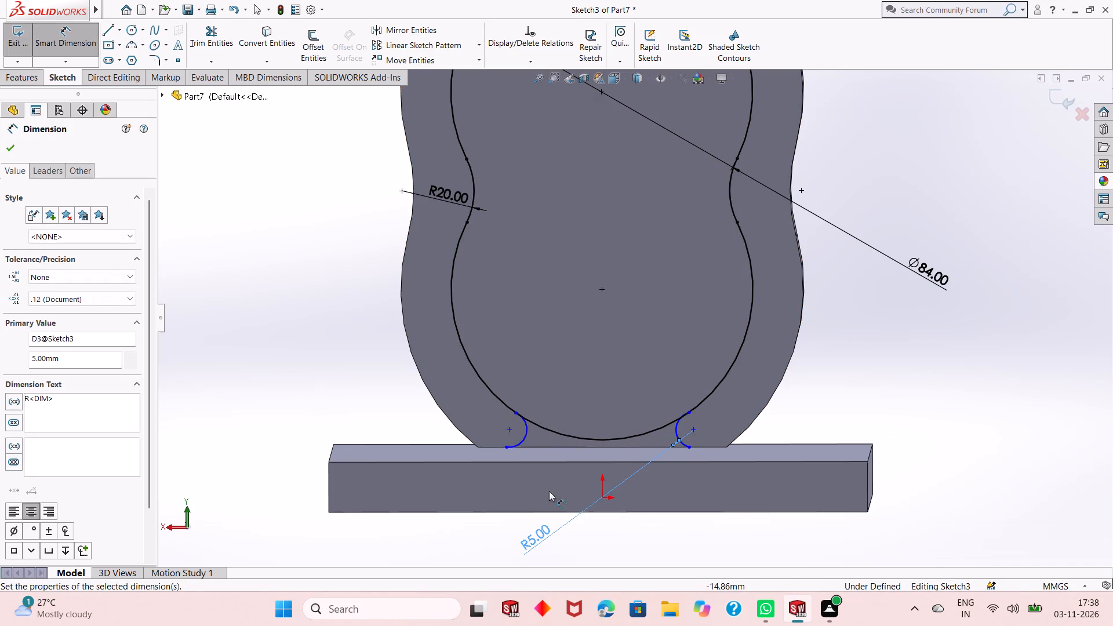
pyautogui.click(516, 442)
pyautogui.click(645, 543)
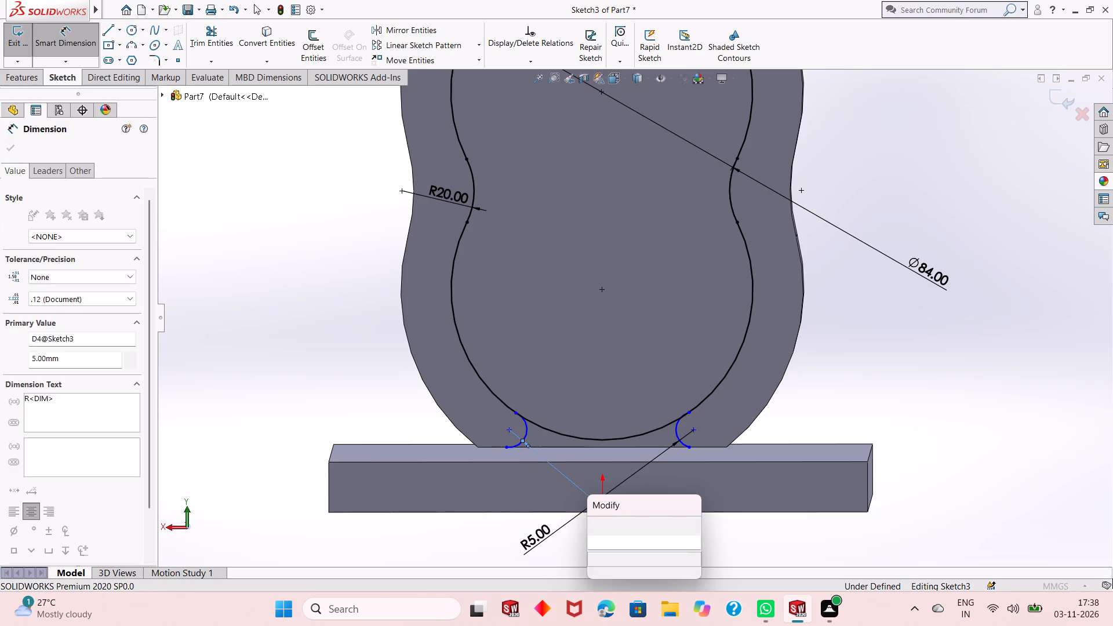
pyautogui.press('Return')
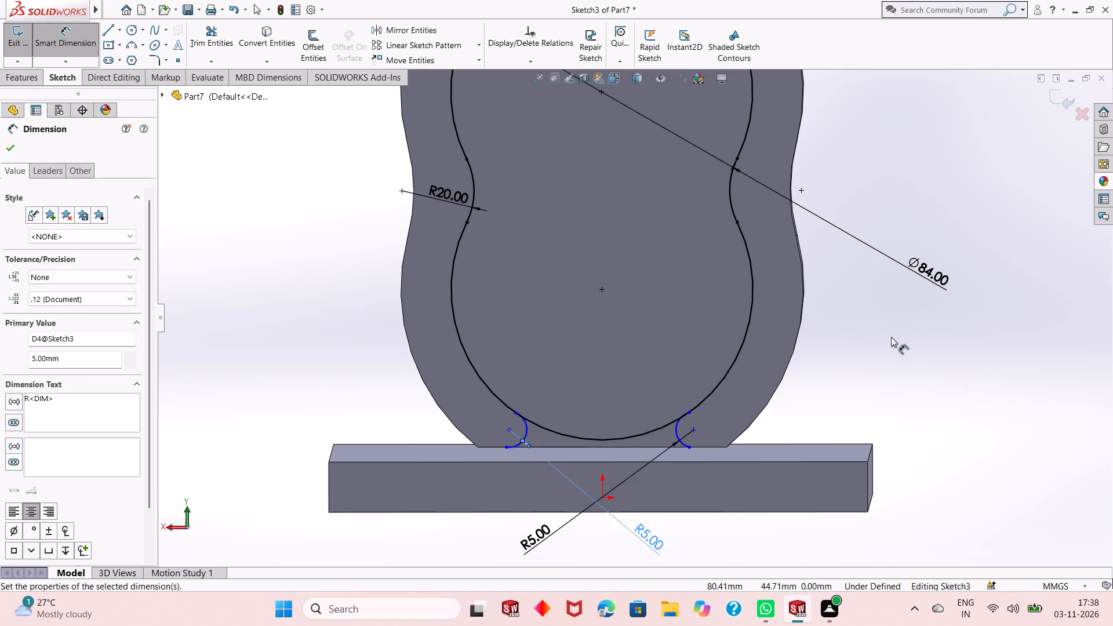
pyautogui.rightClick(891, 337)
pyautogui.click(914, 379)
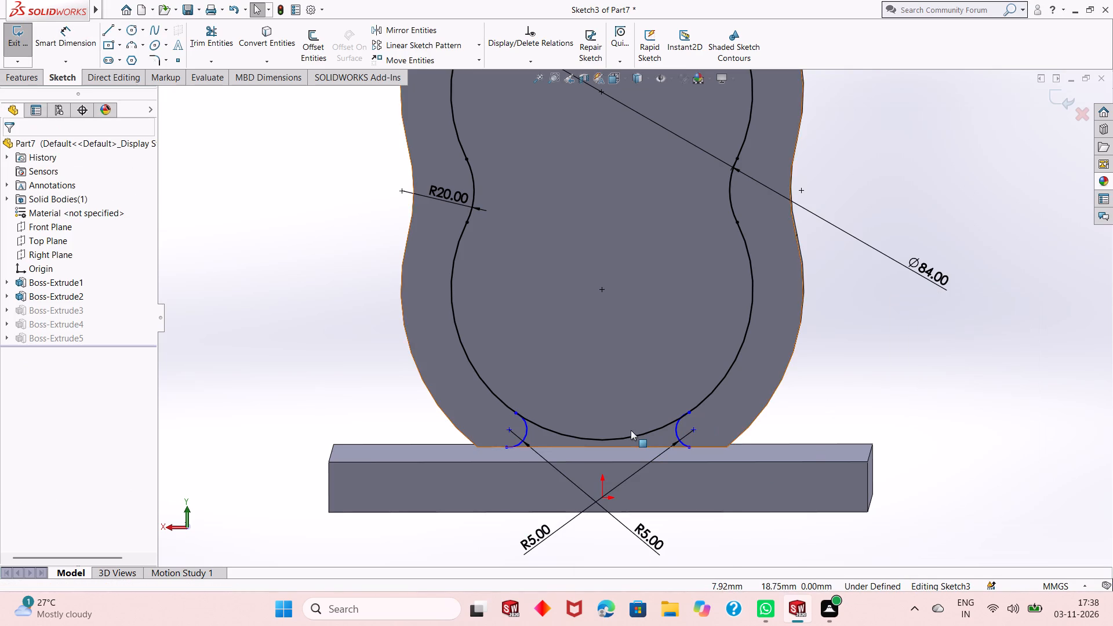
# Make both small radius arcs tangent to the large lower arc of the boss outline.
pyautogui.scroll(-2, 613, 428)
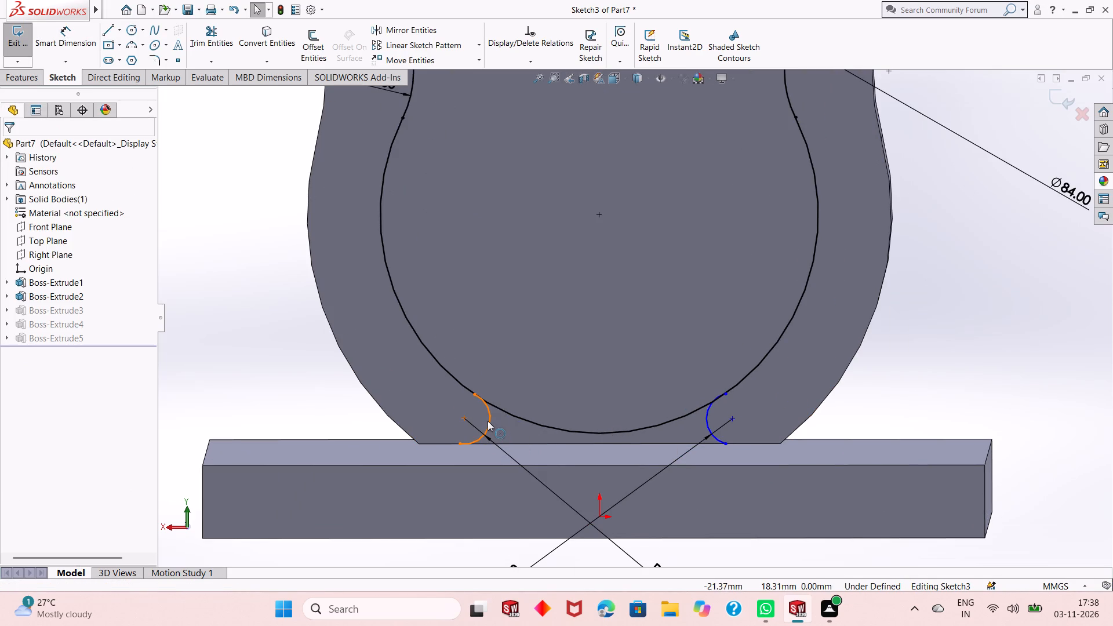
pyautogui.click(488, 421)
pyautogui.keyDown('ctrl'); pyautogui.click(507, 412); pyautogui.keyUp('ctrl')
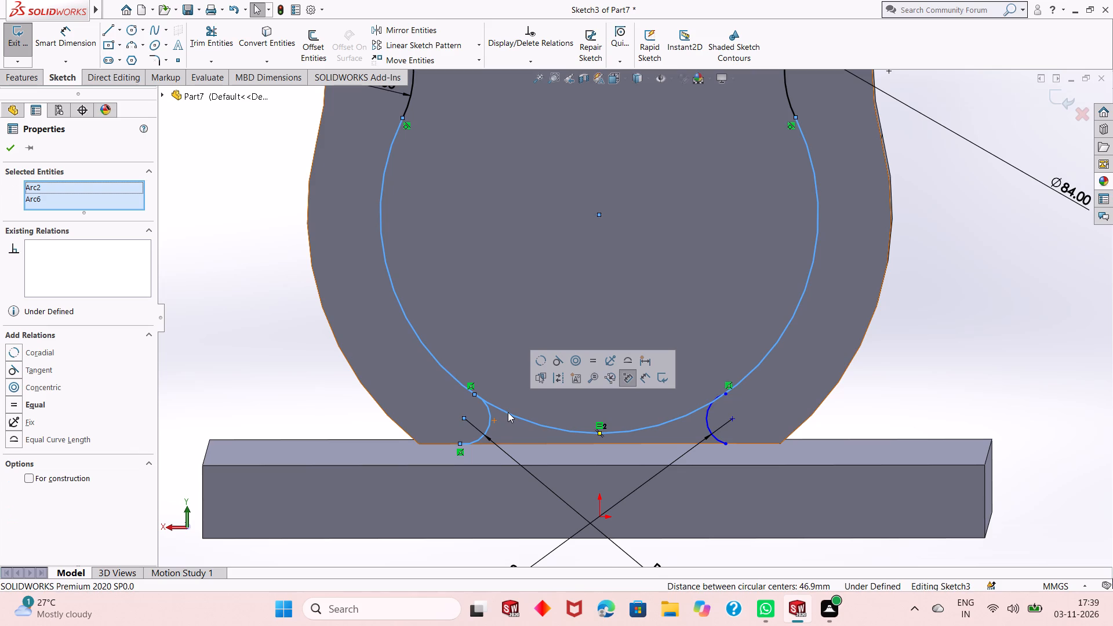
pyautogui.click(558, 360)
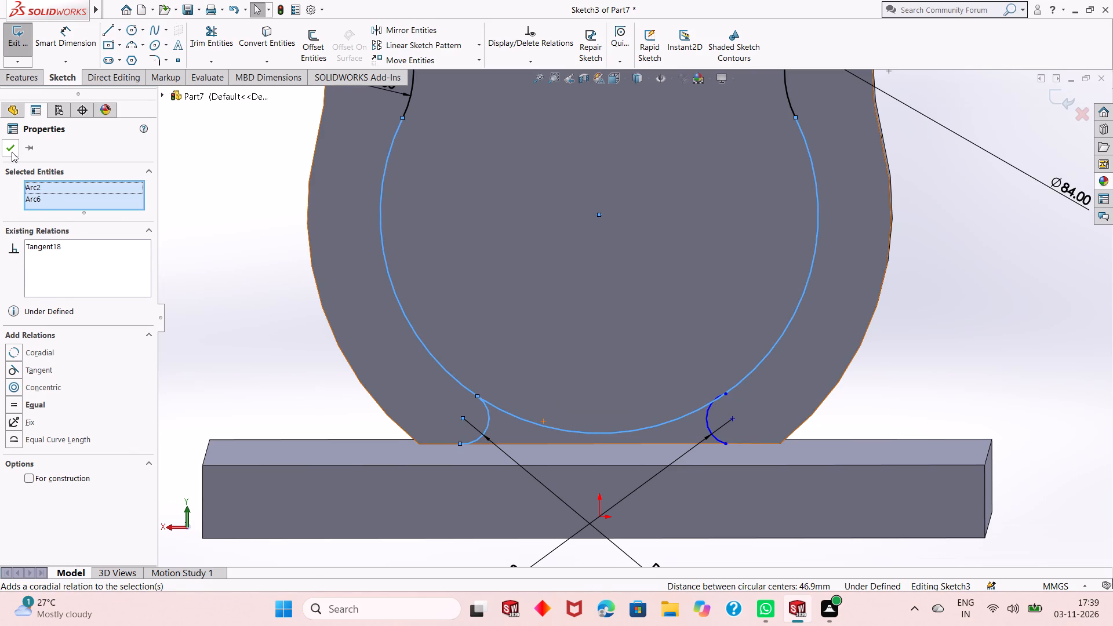
pyautogui.click(10, 151)
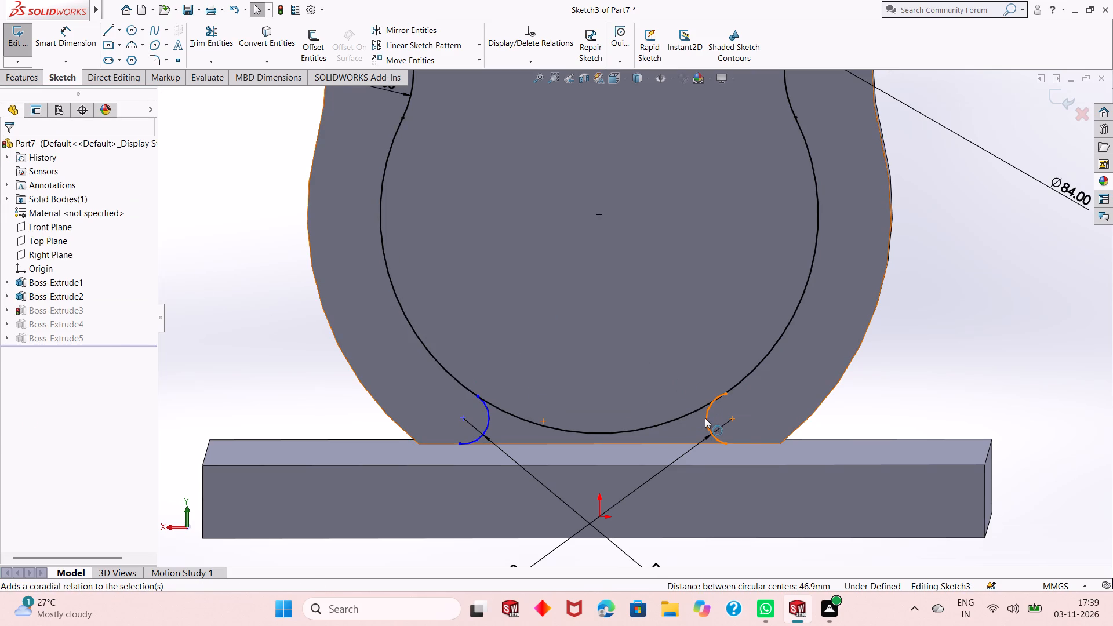
pyautogui.click(705, 418)
pyautogui.keyDown('ctrl'); pyautogui.click(743, 378); pyautogui.keyUp('ctrl')
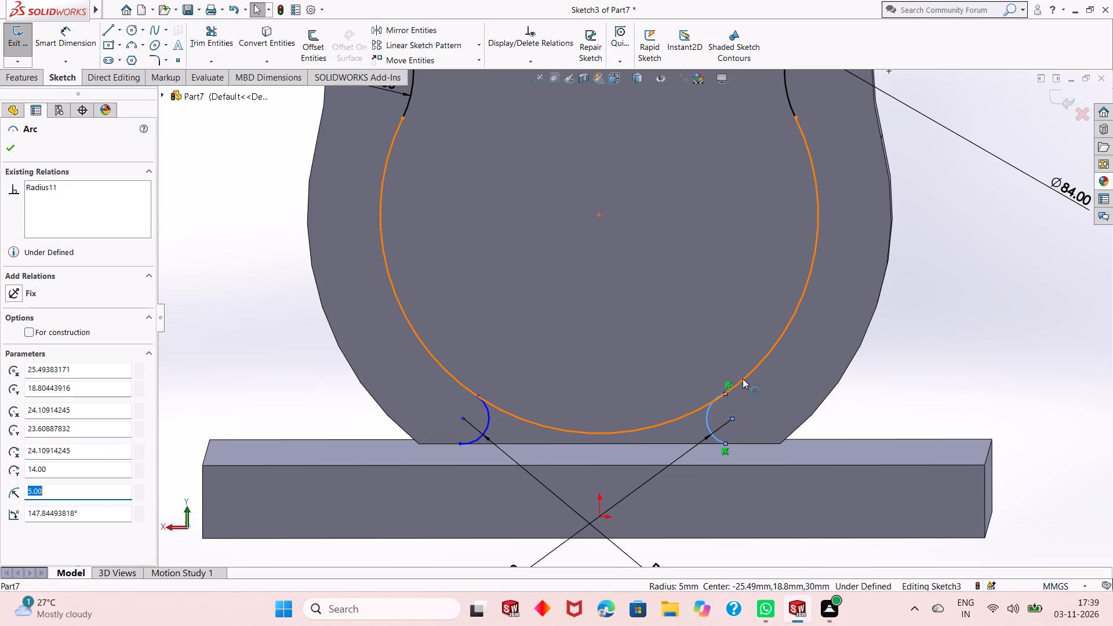
pyautogui.click(797, 327)
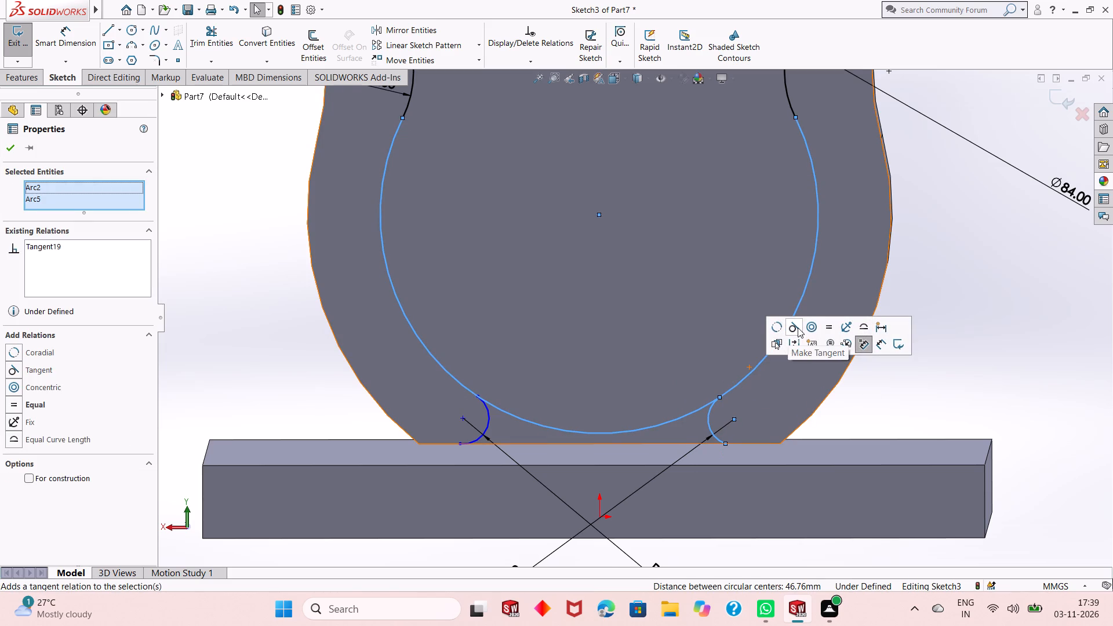
pyautogui.click(927, 376)
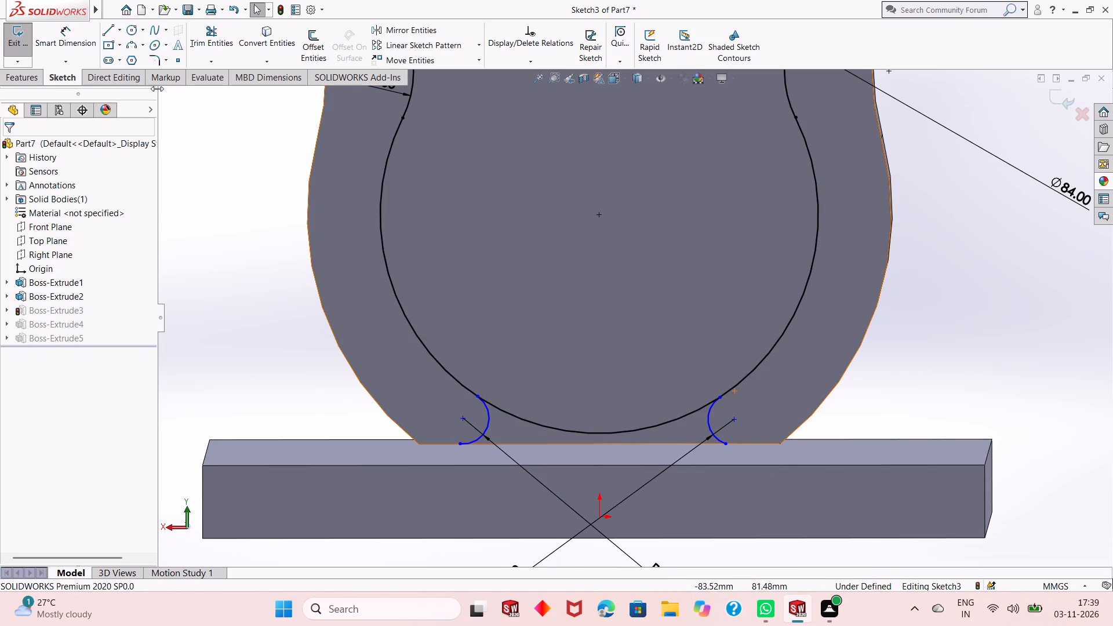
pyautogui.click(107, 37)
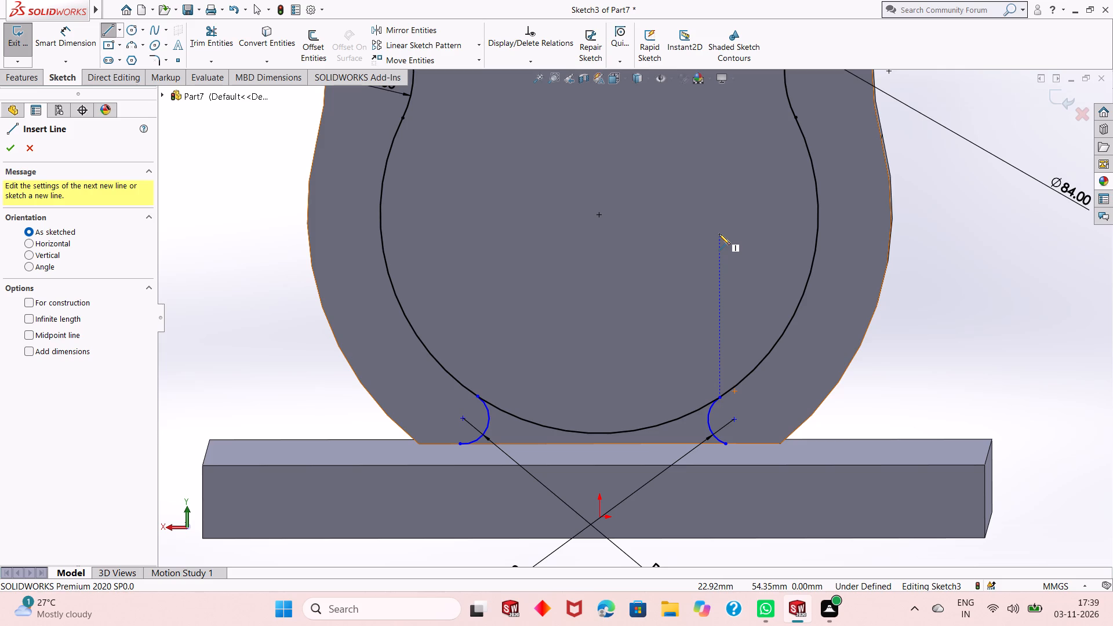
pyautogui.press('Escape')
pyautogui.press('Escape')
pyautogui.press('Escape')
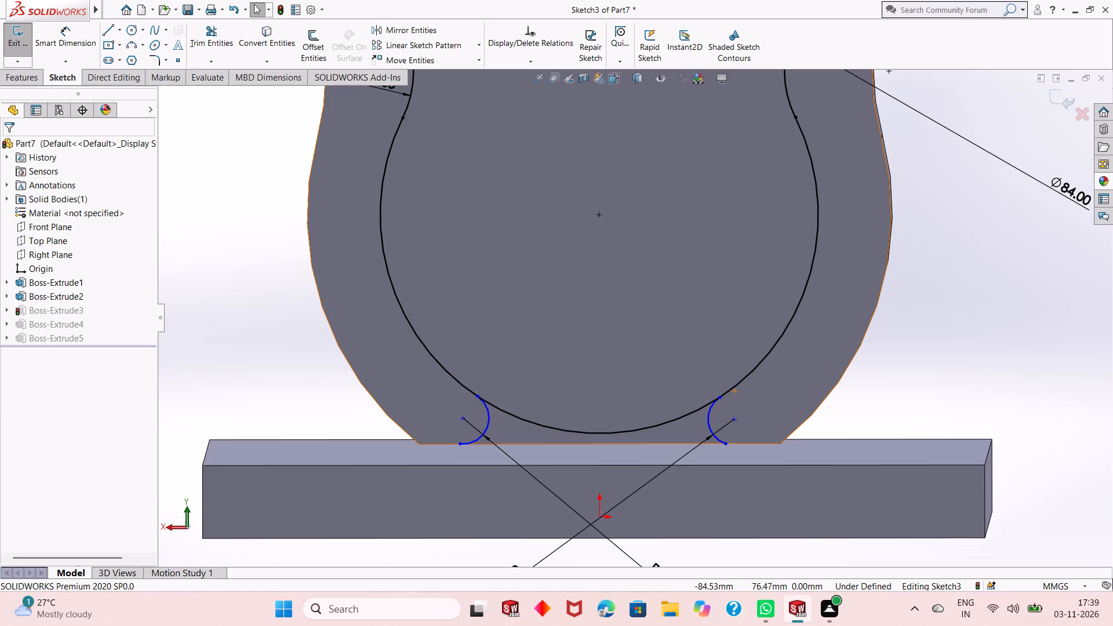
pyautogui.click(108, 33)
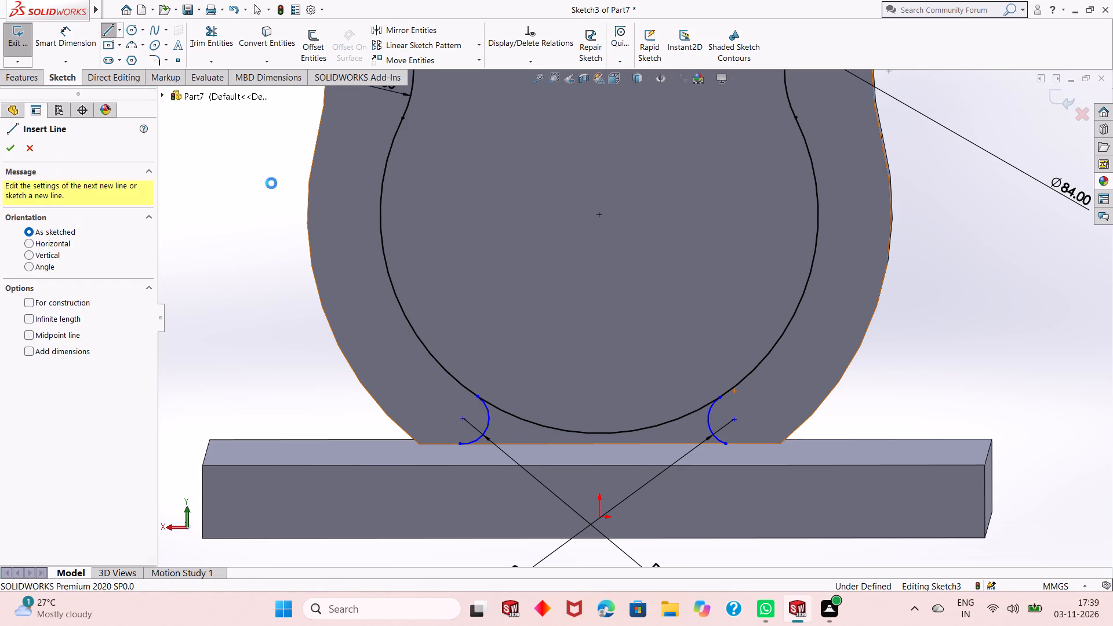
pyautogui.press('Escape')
# Sketch a horizontal midpoint line centred on the upright's bottom edge, with a half-length of 42.46/2 mm, between the two small arcs.
pyautogui.click(121, 27)
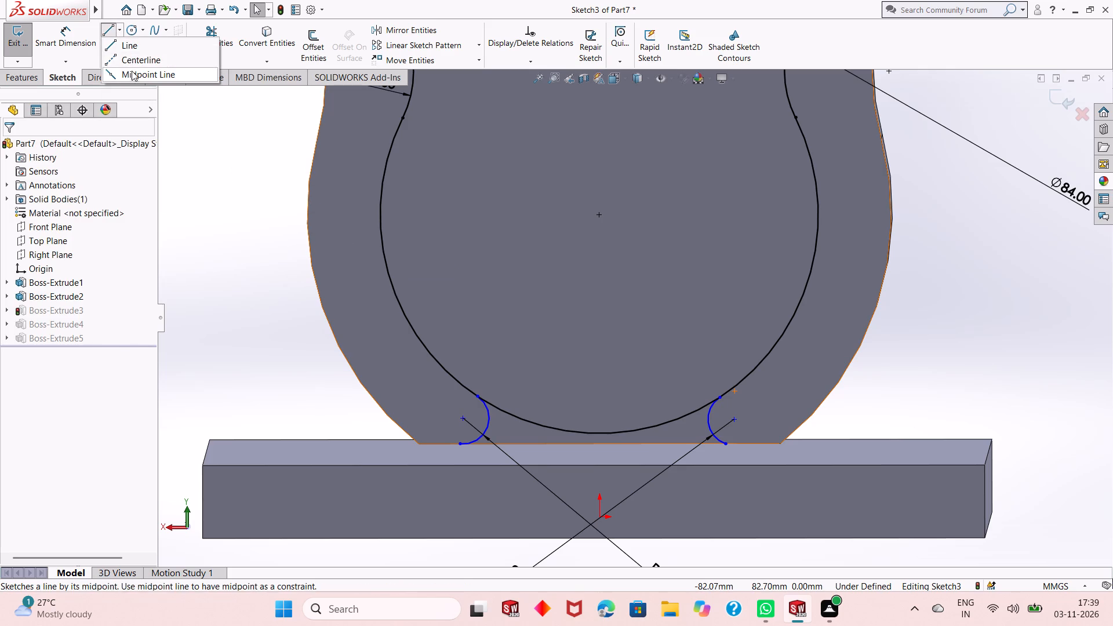
pyautogui.click(132, 75)
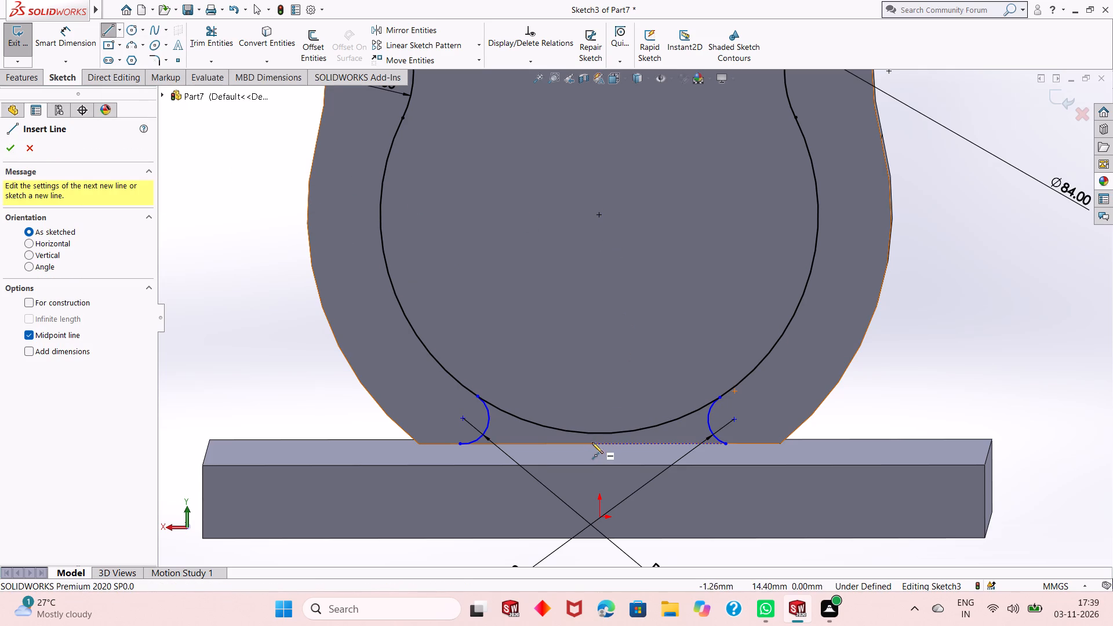
pyautogui.click(600, 441)
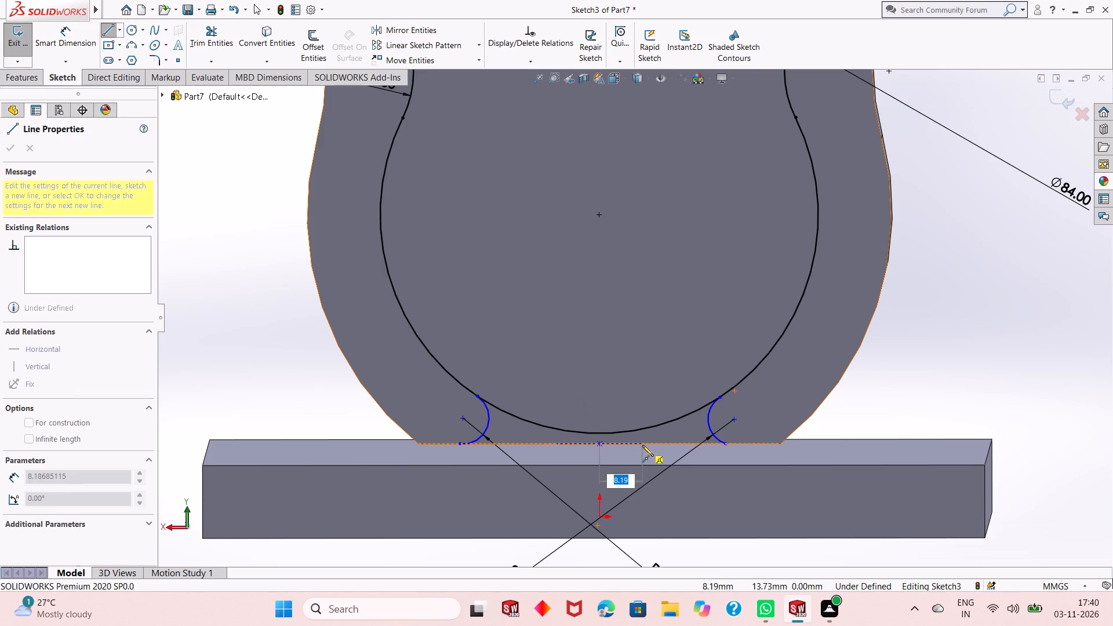
pyautogui.press('4')
pyautogui.write('2.46/2')
pyautogui.press('Return')
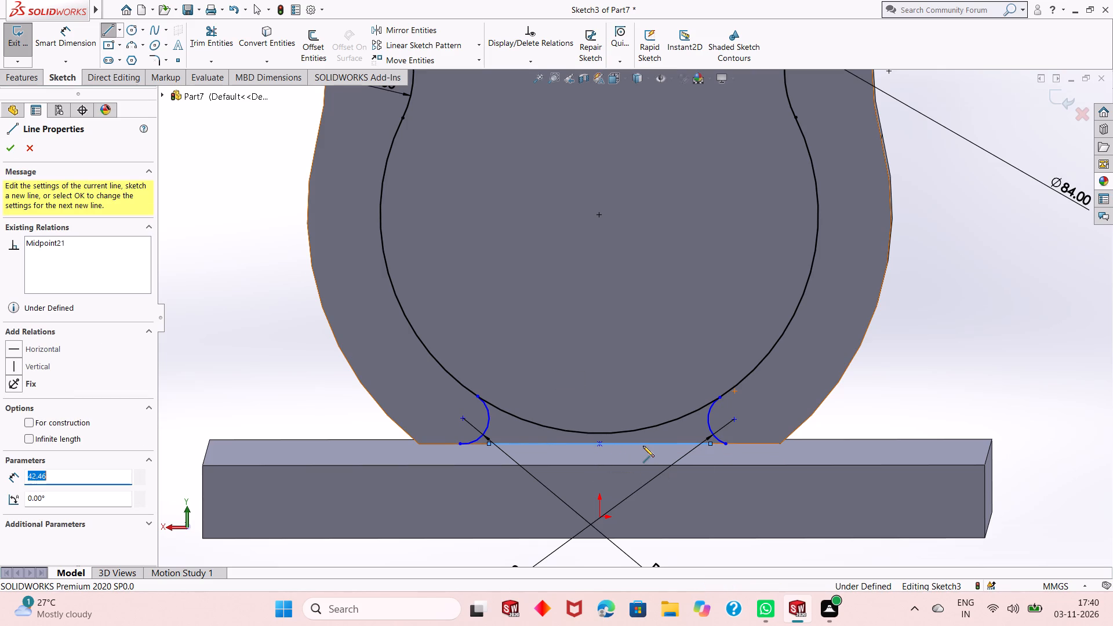
pyautogui.press('Escape')
pyautogui.press('Escape')
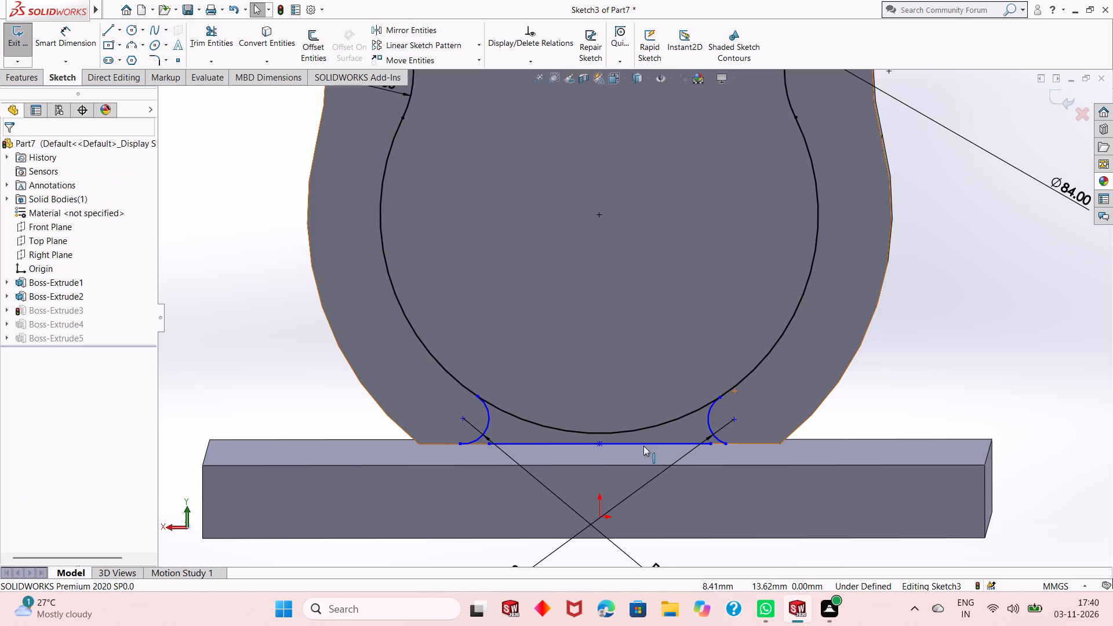
# Dimension the full length of the new horizontal line between the two small arcs.
pyautogui.click(54, 46)
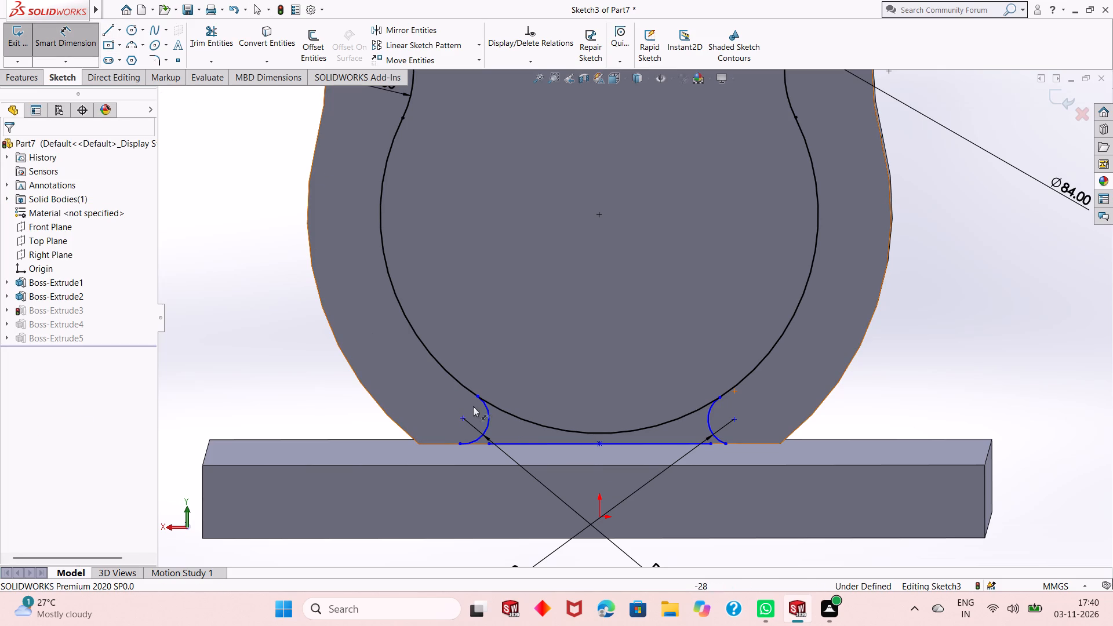
pyautogui.click(643, 446)
pyautogui.click(643, 500)
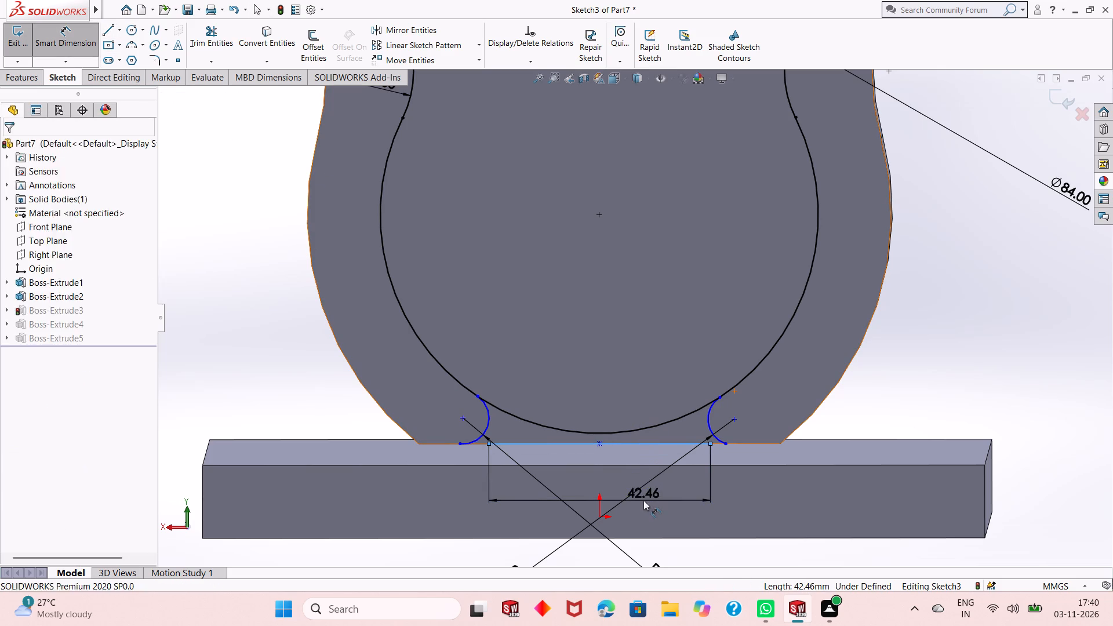
pyautogui.press('Return')
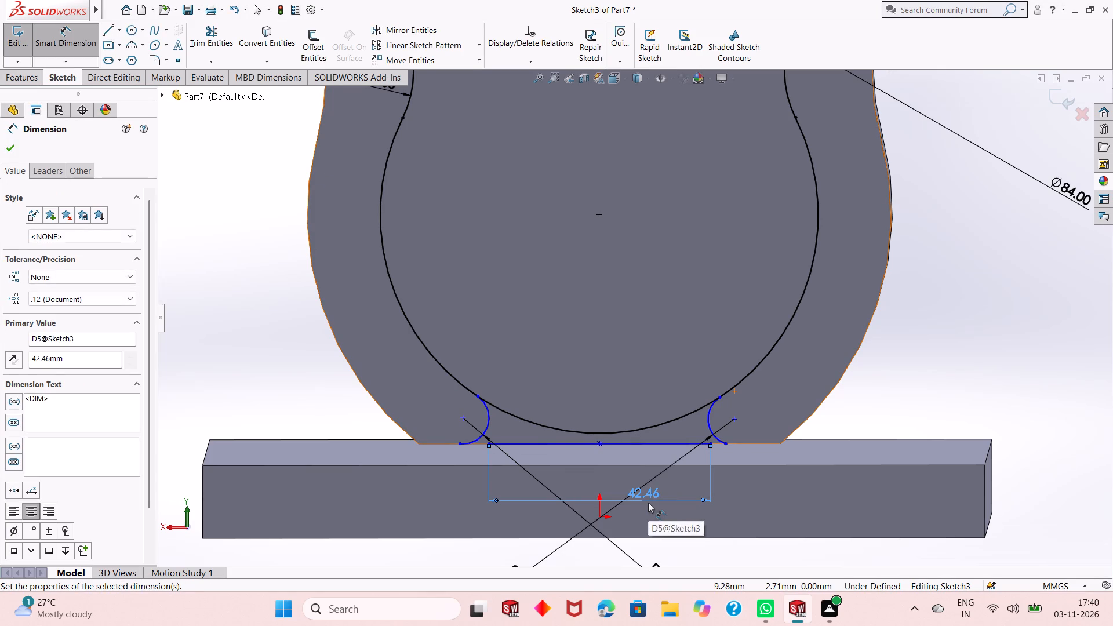
pyautogui.press('Escape')
# Add a vertical relation between the new line's midpoint and the sketch origin.
pyautogui.click(601, 446)
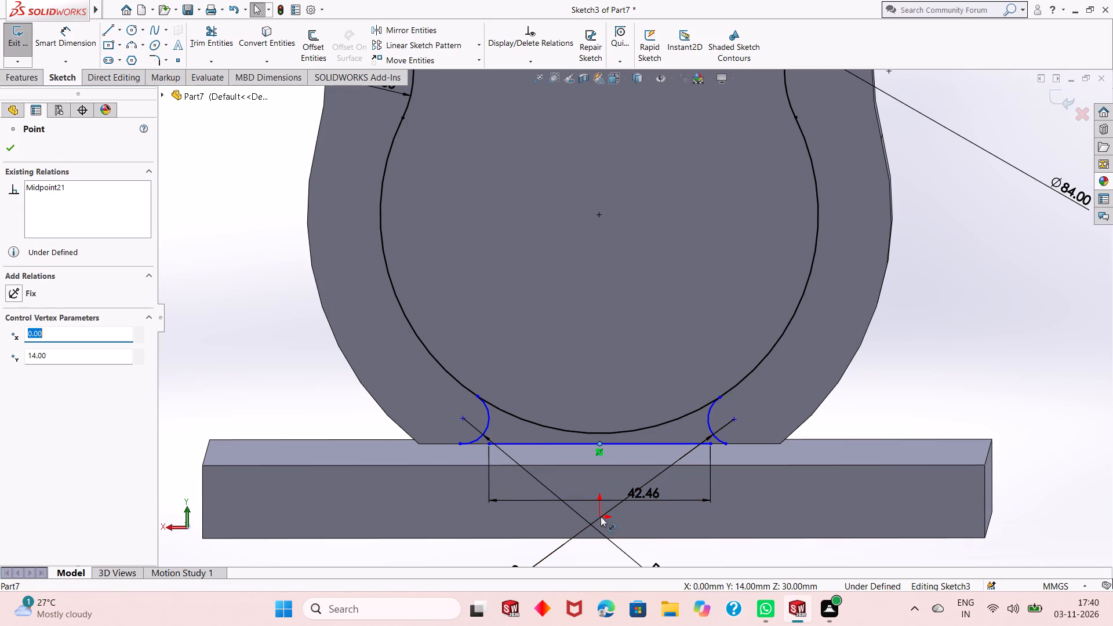
pyautogui.scroll(-3, 598, 520)
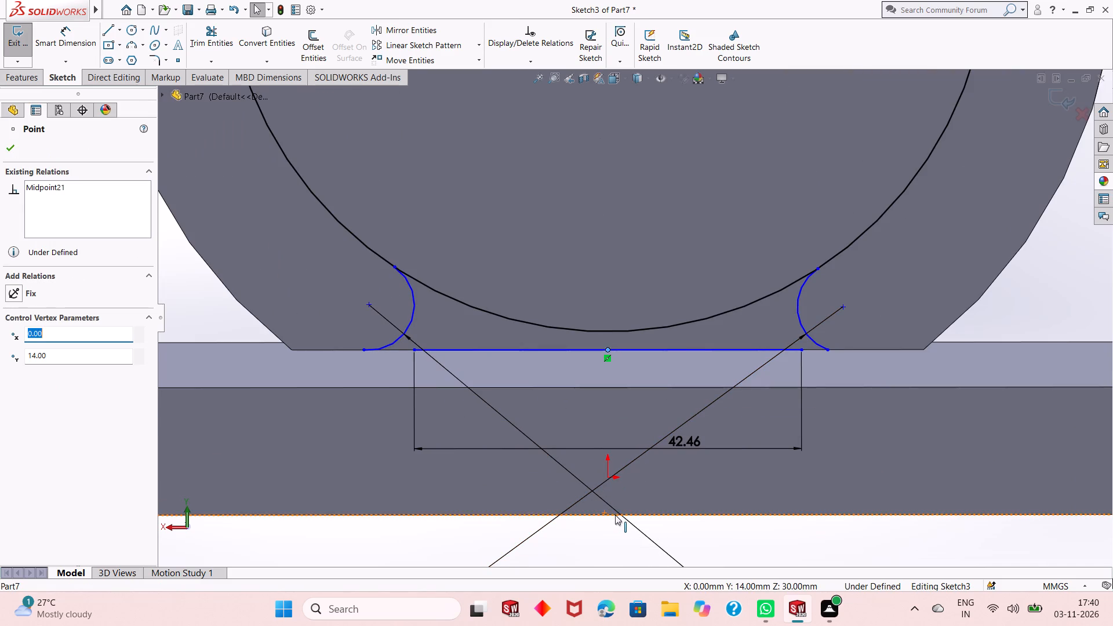
pyautogui.keyDown('ctrl'); pyautogui.click(597, 516); pyautogui.keyUp('ctrl')
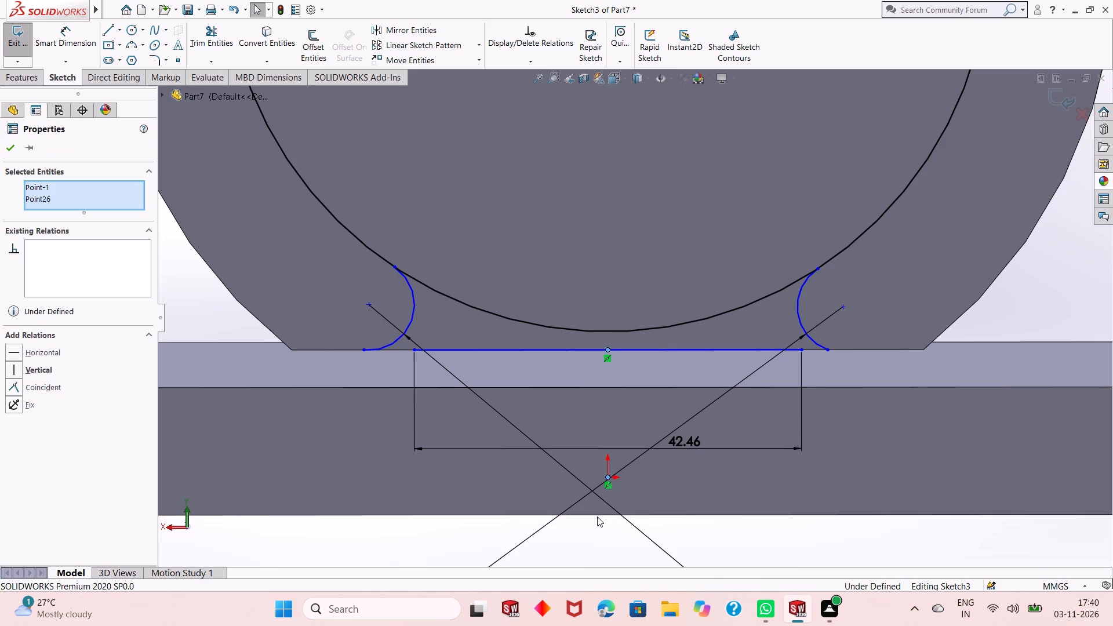
pyautogui.click(650, 468)
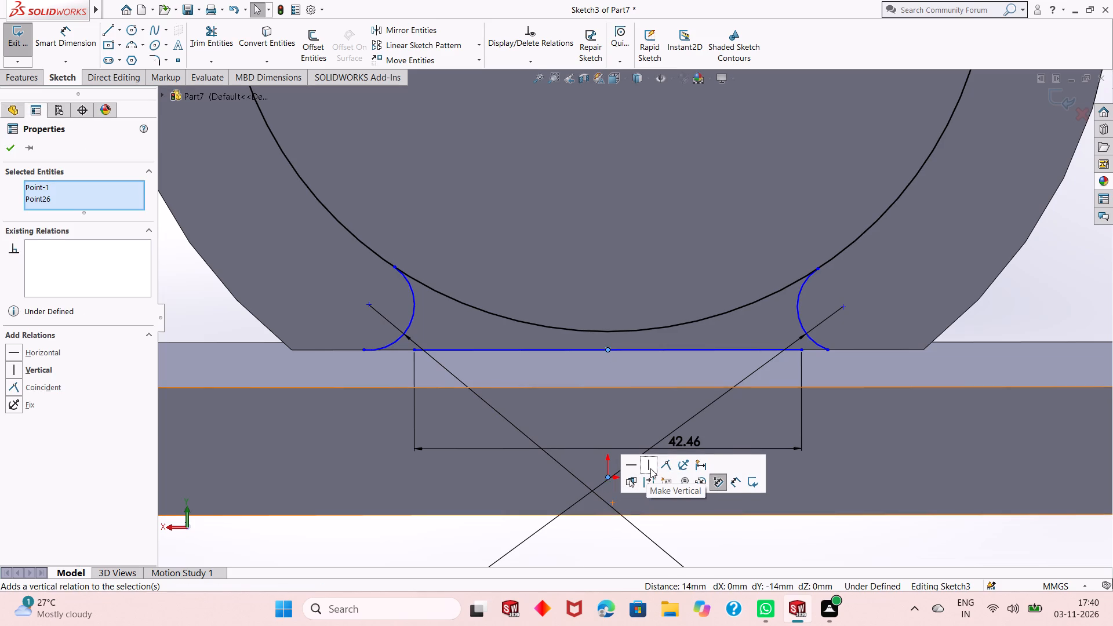
pyautogui.press('Escape')
pyautogui.press('Escape')
# Make the new horizontal line collinear with the upright's bottom edge where it meets the base plate.
pyautogui.scroll(3, 625, 447)
pyautogui.scroll(-1, 639, 275)
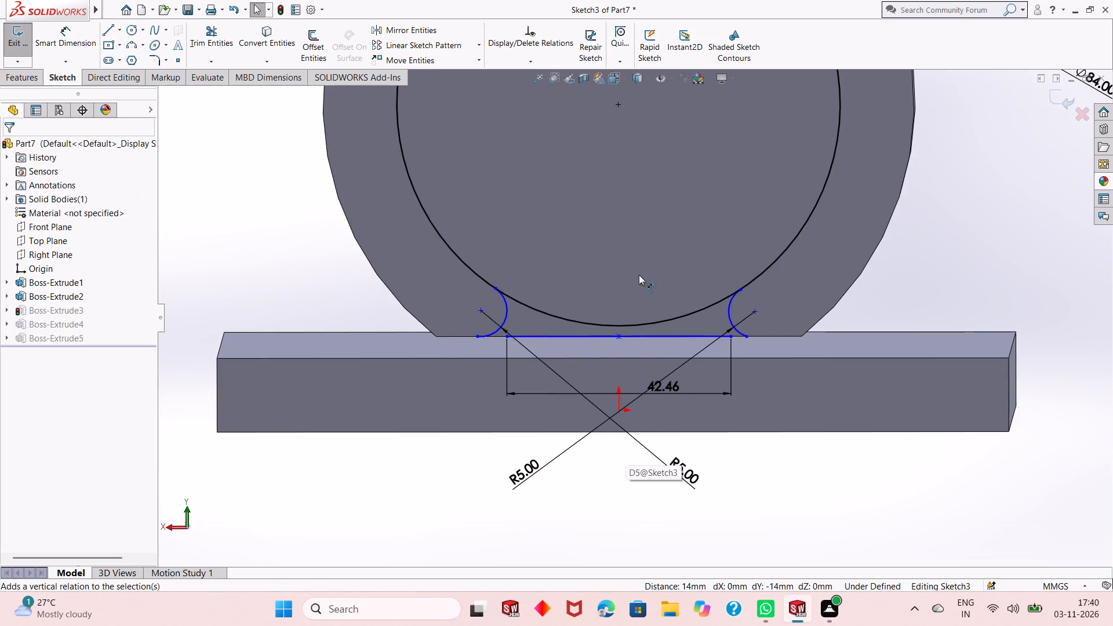
pyautogui.scroll(-1, 639, 275)
pyautogui.click(668, 370)
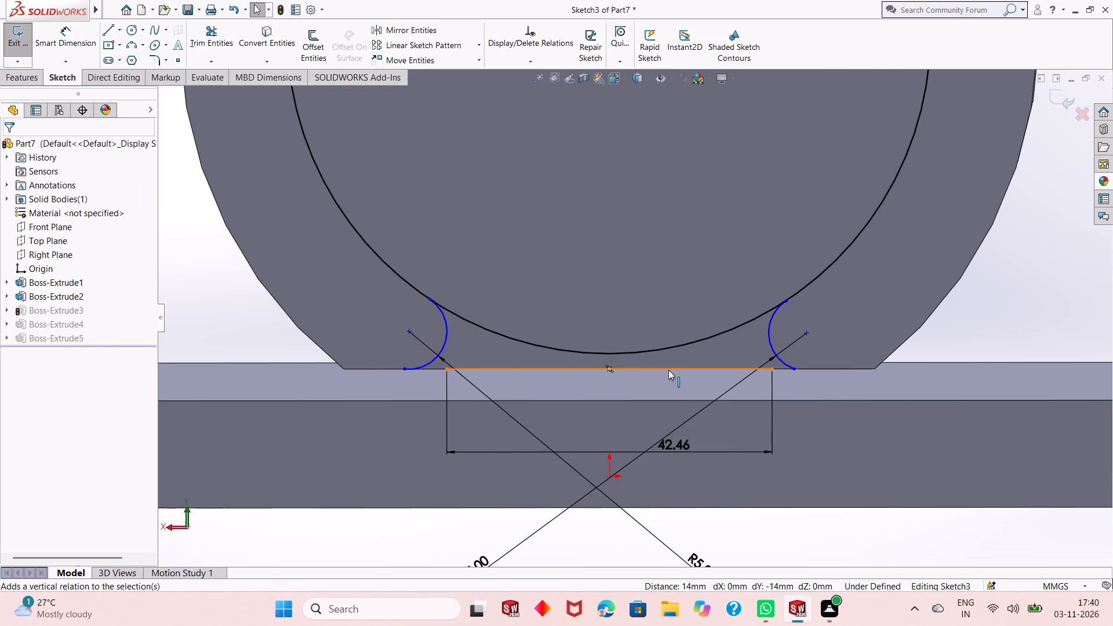
pyautogui.keyDown('ctrl'); pyautogui.click(852, 369); pyautogui.keyUp('ctrl')
pyautogui.press('Escape')
pyautogui.press('Escape')
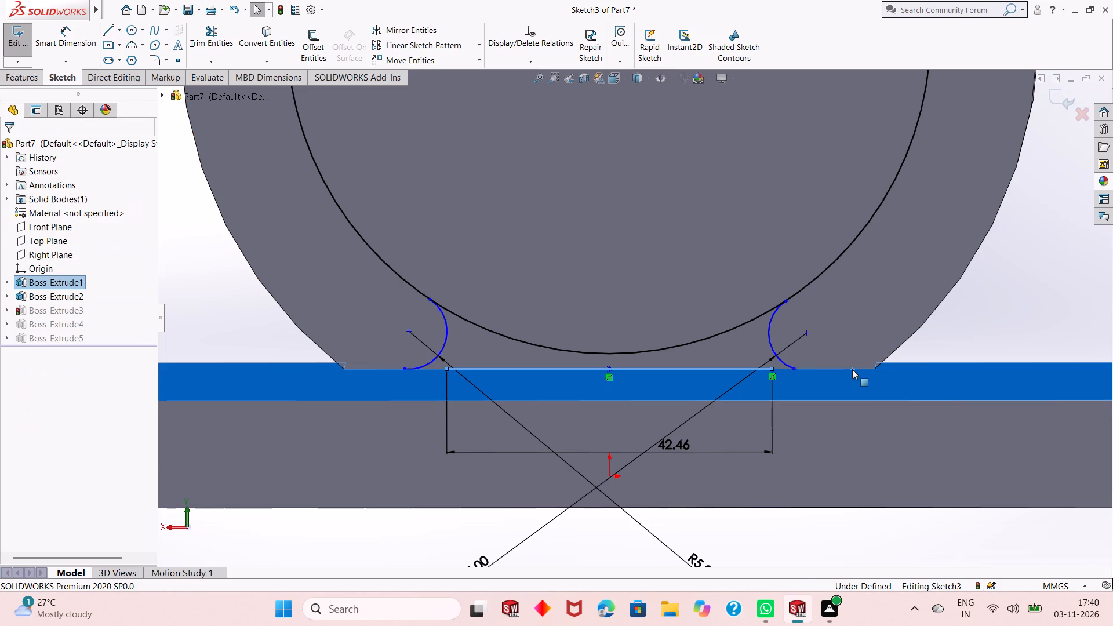
pyautogui.press('Escape')
pyautogui.click(848, 369)
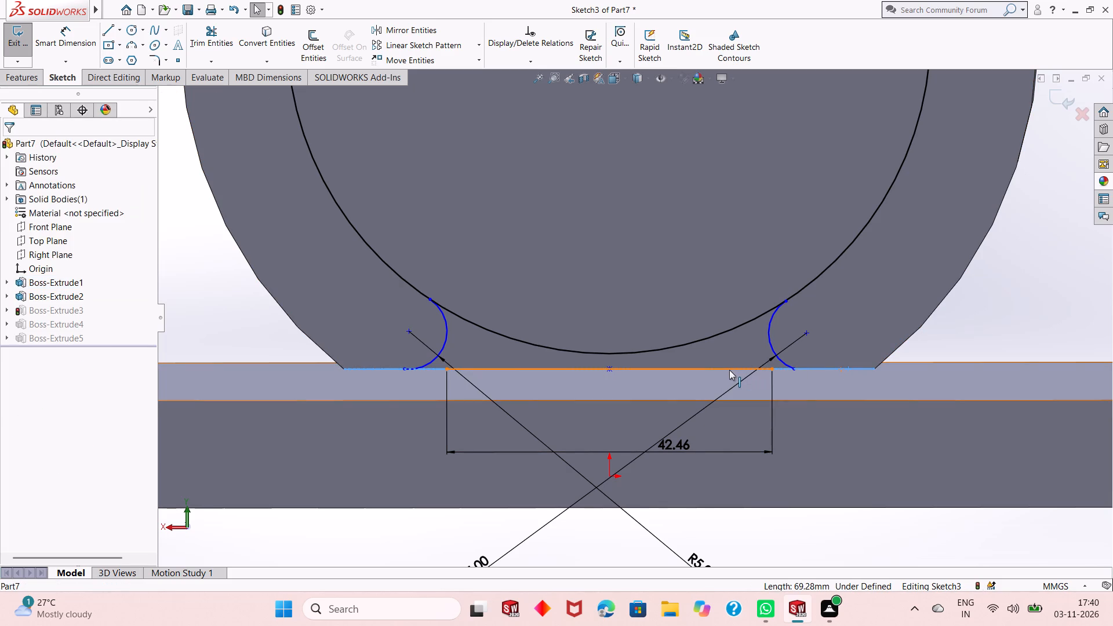
pyautogui.keyDown('ctrl'); pyautogui.click(729, 370); pyautogui.keyUp('ctrl')
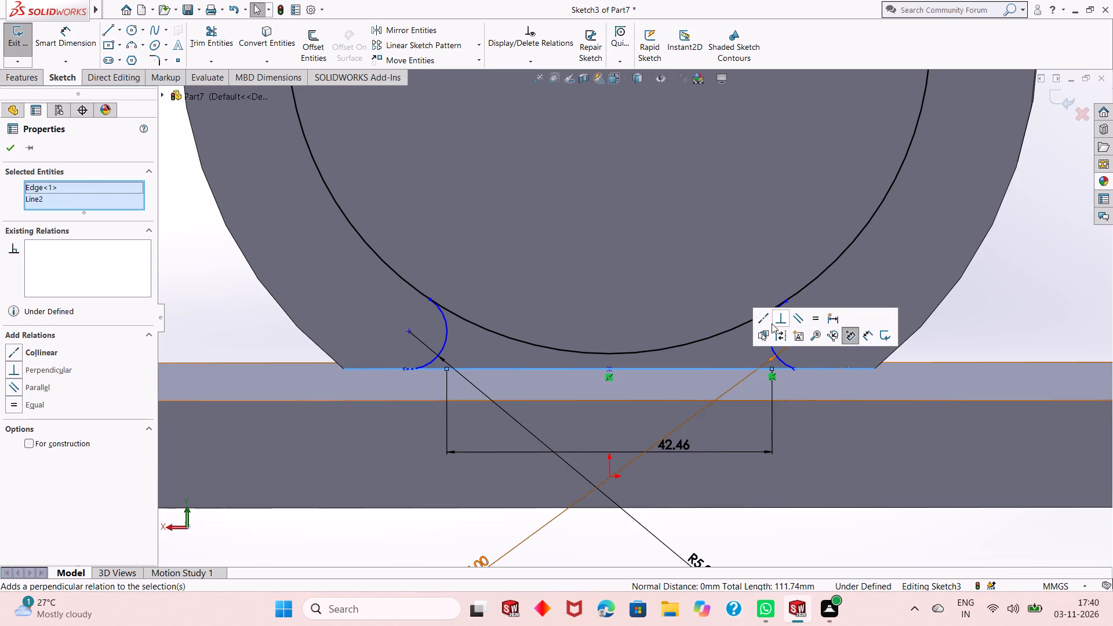
pyautogui.click(768, 323)
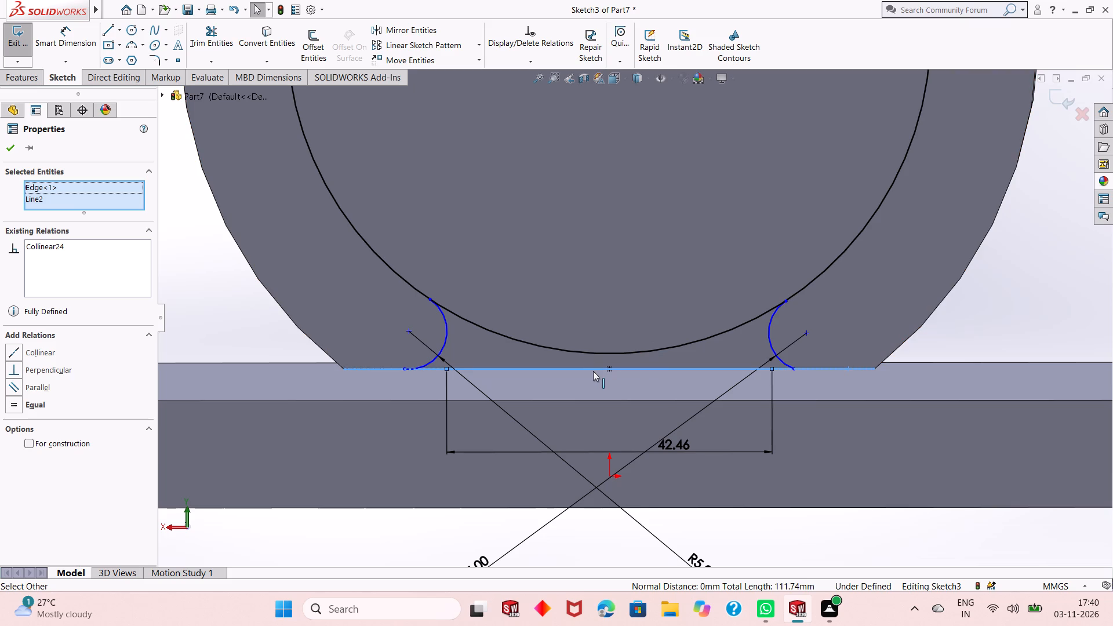
# Undo the collinear relation between the horizontal line and the upright's bottom edge.
pyautogui.hotkey('ctrl', 'z')
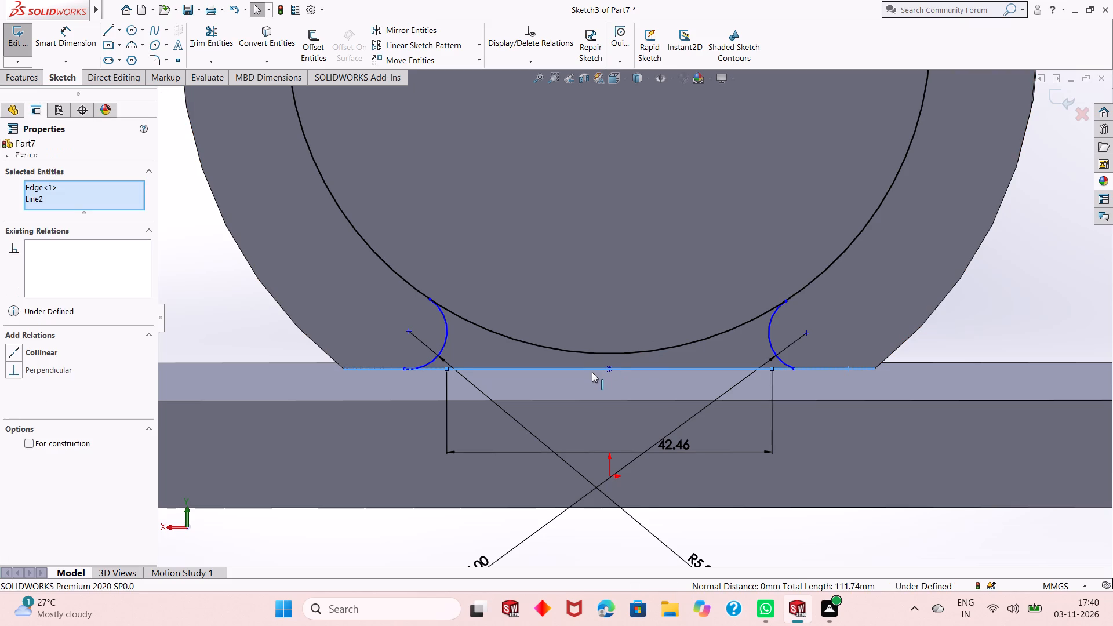
pyautogui.press('Escape')
pyautogui.press('Escape')
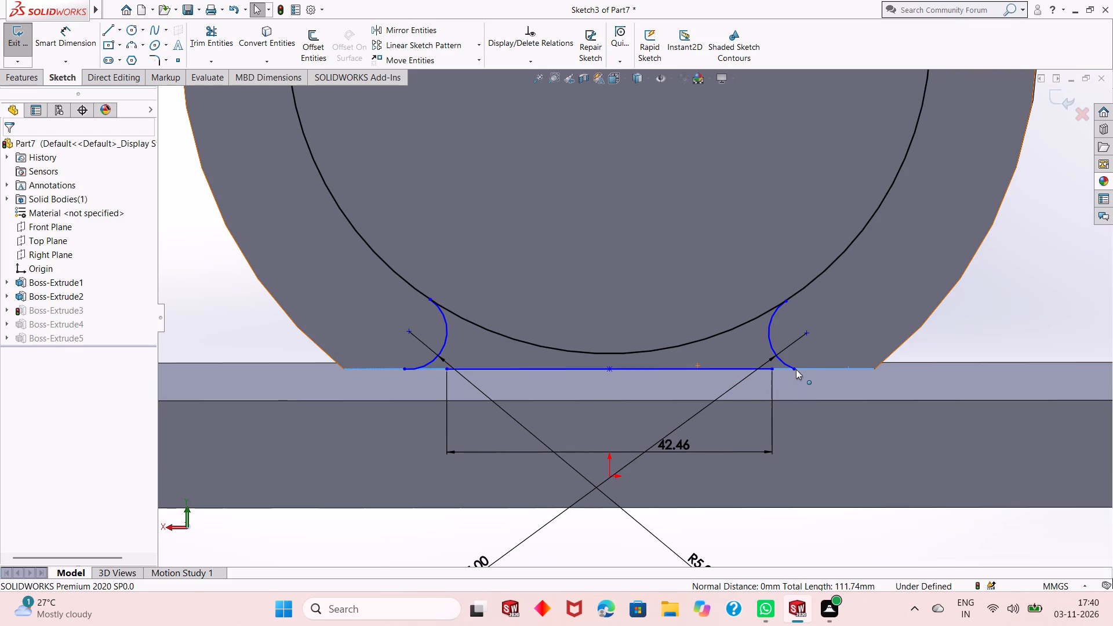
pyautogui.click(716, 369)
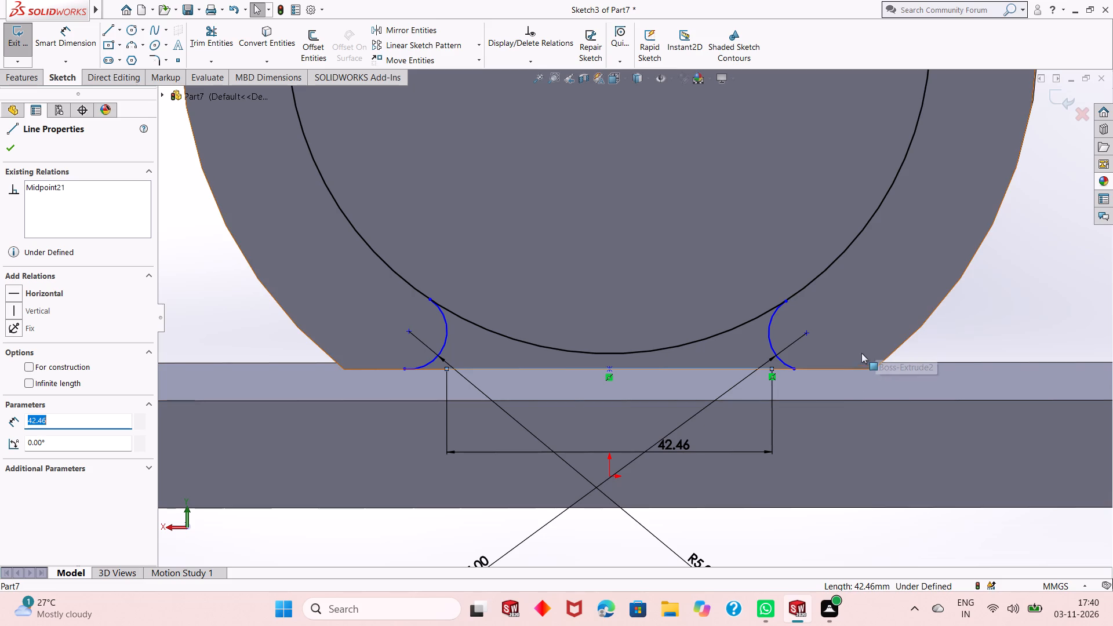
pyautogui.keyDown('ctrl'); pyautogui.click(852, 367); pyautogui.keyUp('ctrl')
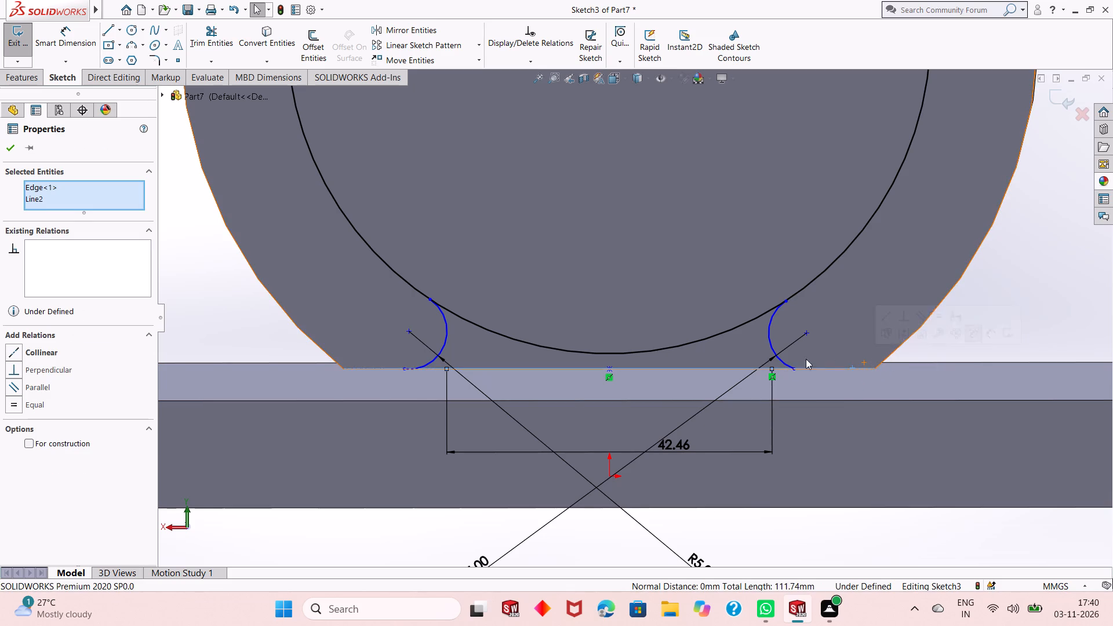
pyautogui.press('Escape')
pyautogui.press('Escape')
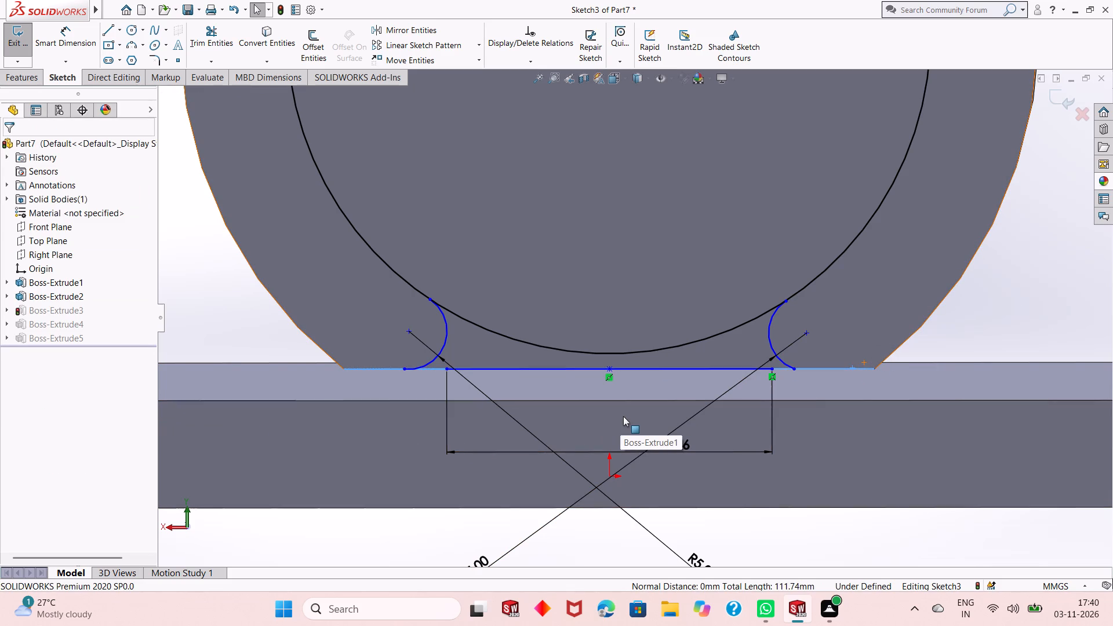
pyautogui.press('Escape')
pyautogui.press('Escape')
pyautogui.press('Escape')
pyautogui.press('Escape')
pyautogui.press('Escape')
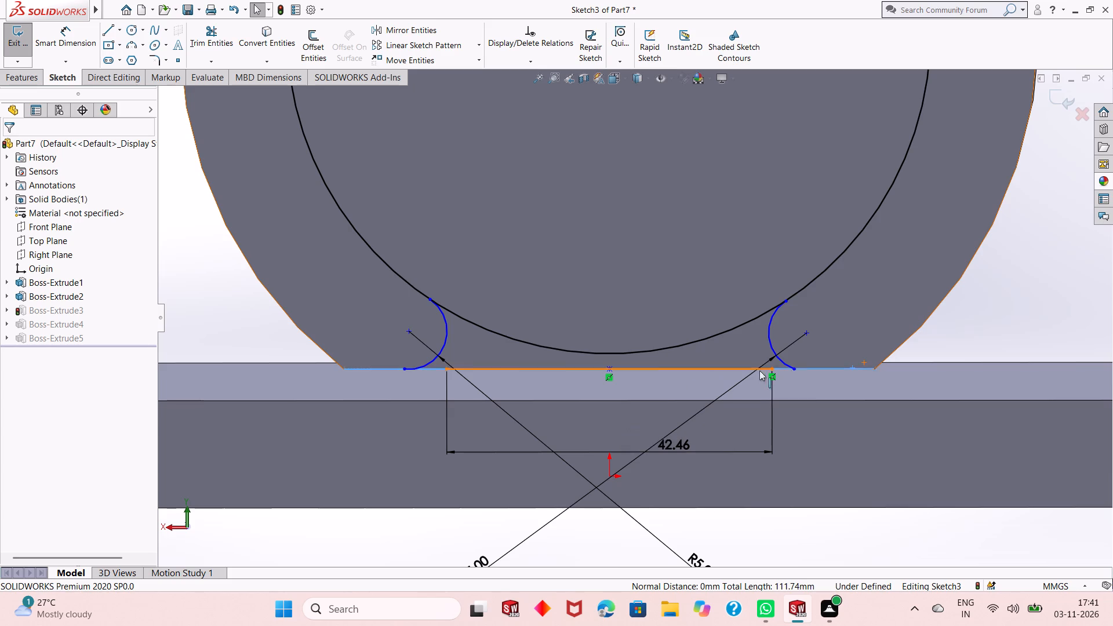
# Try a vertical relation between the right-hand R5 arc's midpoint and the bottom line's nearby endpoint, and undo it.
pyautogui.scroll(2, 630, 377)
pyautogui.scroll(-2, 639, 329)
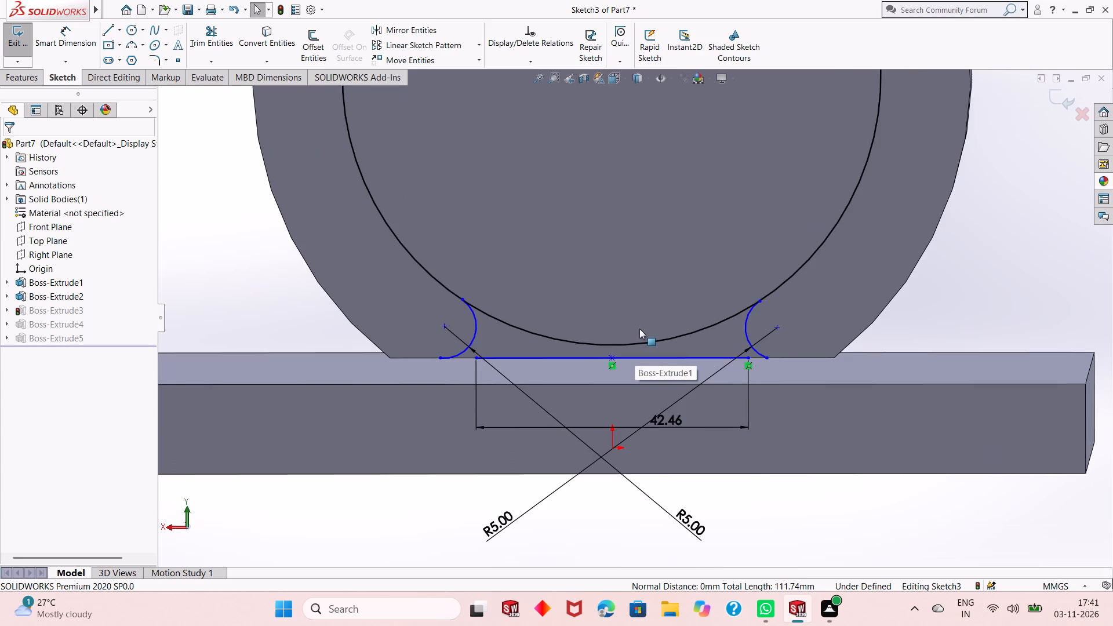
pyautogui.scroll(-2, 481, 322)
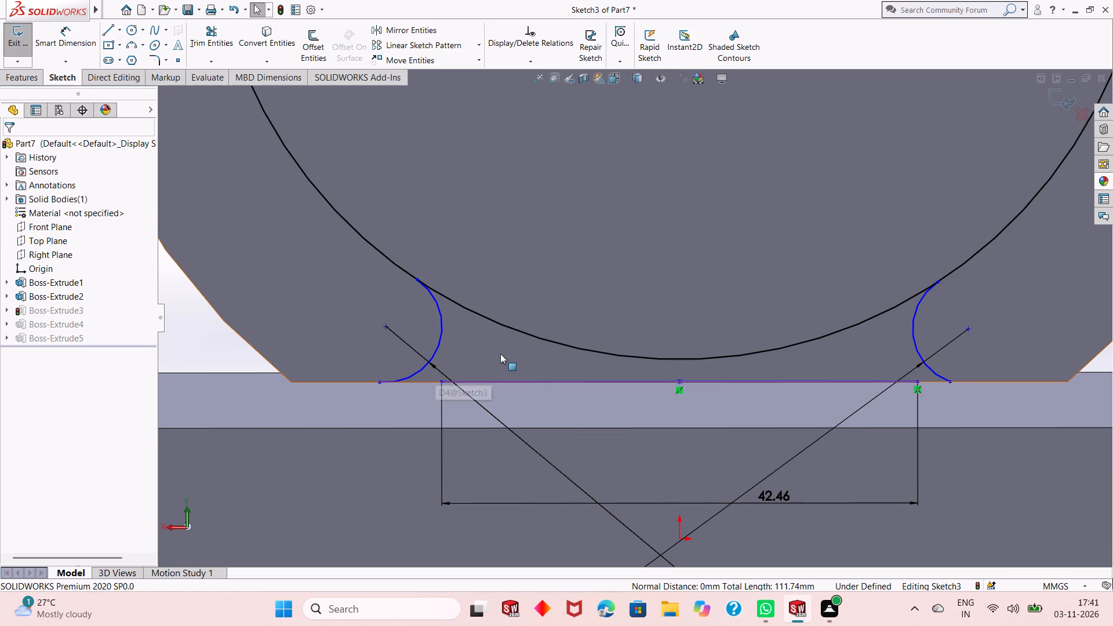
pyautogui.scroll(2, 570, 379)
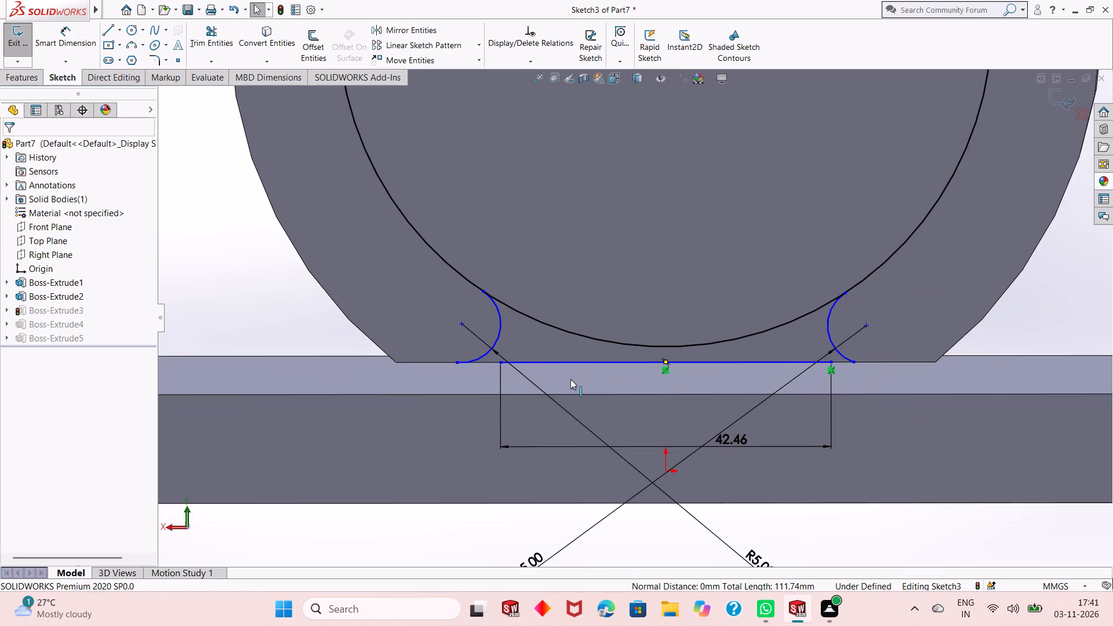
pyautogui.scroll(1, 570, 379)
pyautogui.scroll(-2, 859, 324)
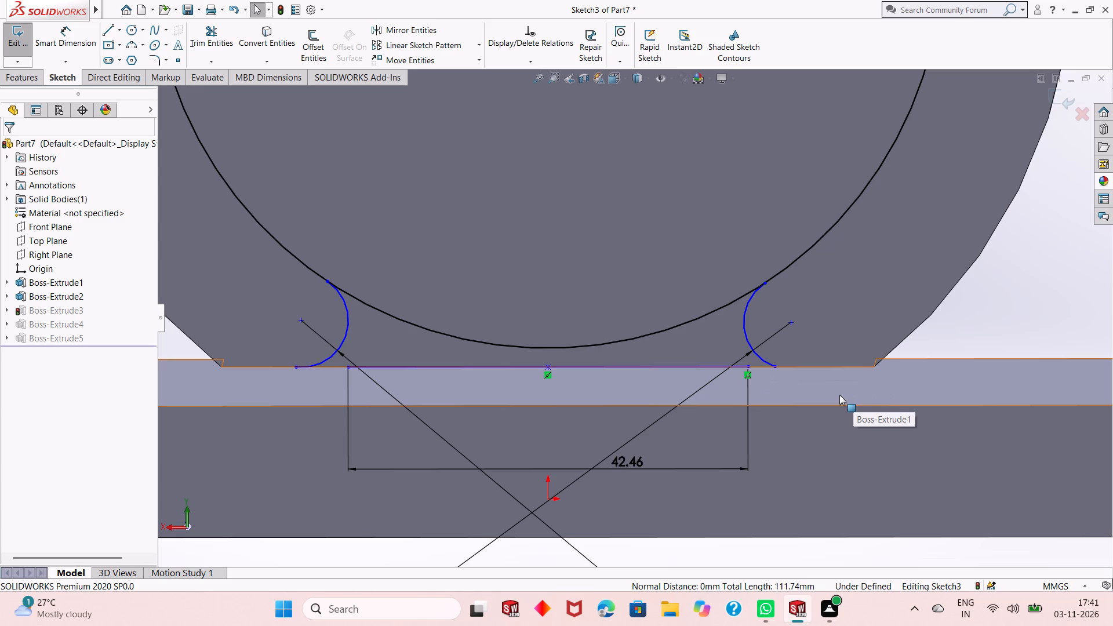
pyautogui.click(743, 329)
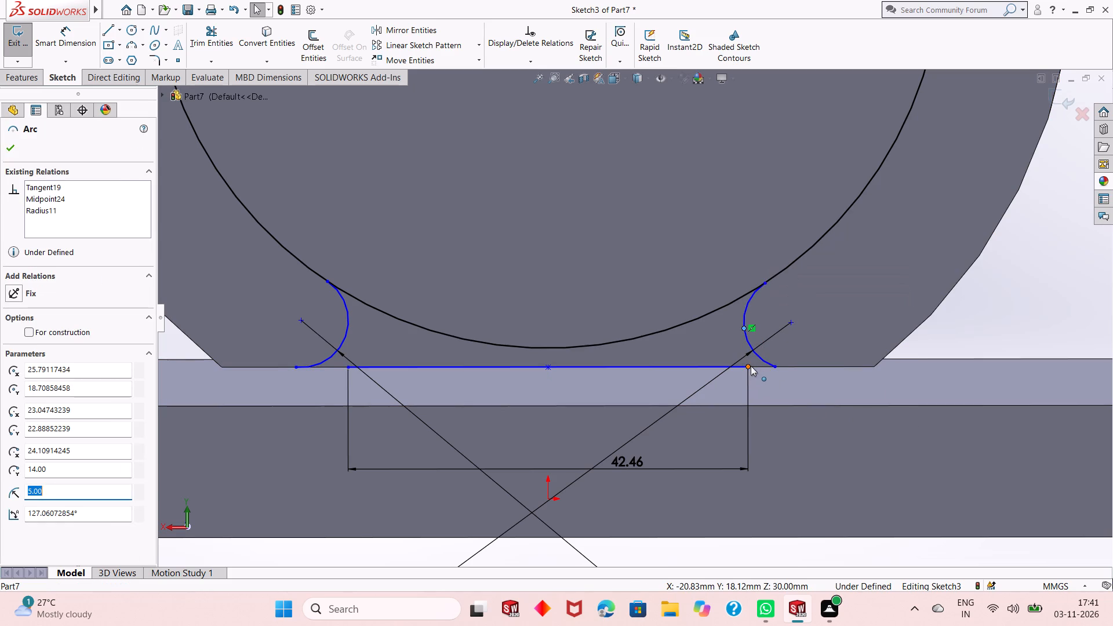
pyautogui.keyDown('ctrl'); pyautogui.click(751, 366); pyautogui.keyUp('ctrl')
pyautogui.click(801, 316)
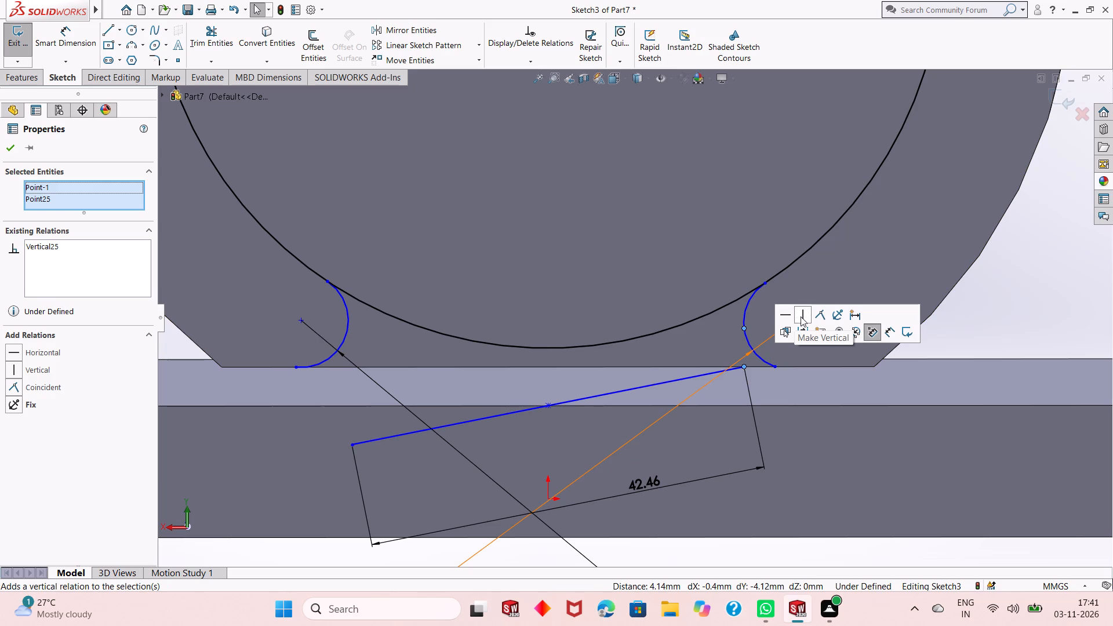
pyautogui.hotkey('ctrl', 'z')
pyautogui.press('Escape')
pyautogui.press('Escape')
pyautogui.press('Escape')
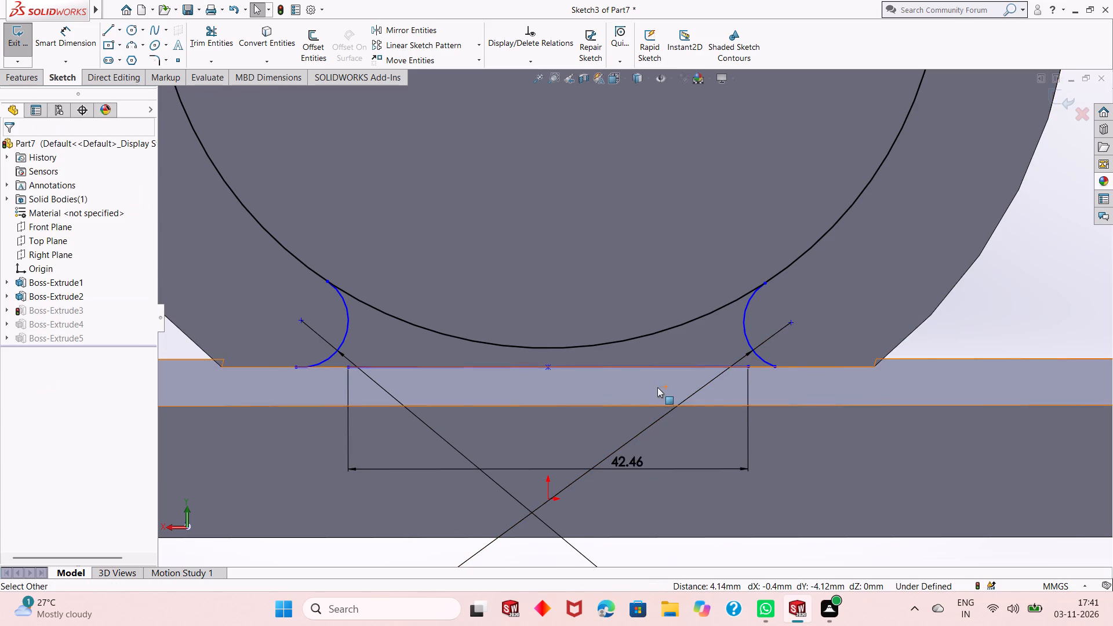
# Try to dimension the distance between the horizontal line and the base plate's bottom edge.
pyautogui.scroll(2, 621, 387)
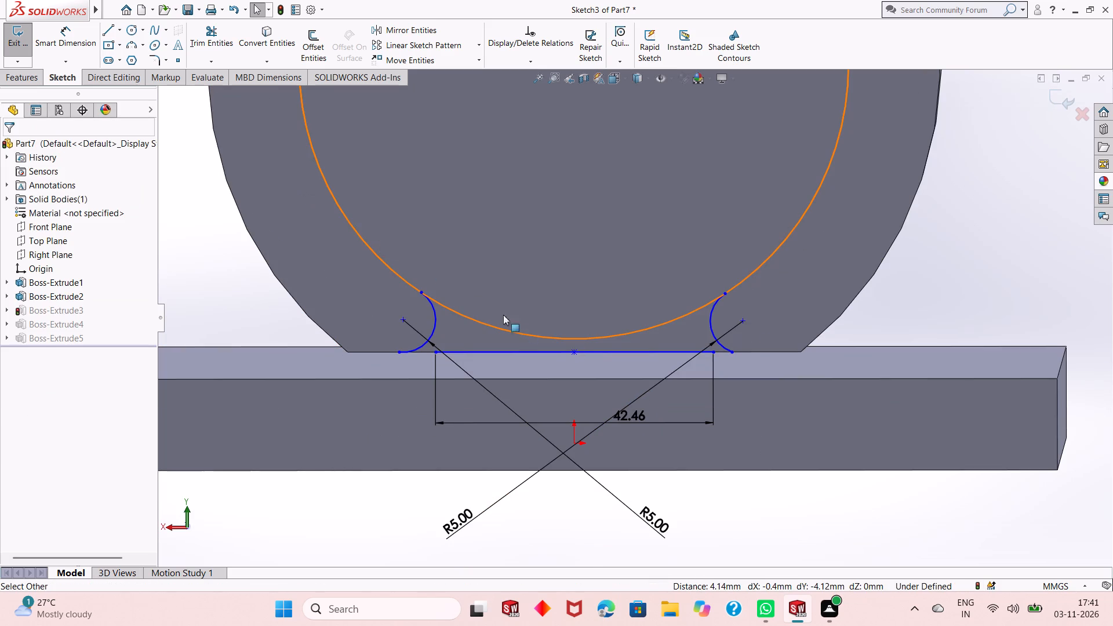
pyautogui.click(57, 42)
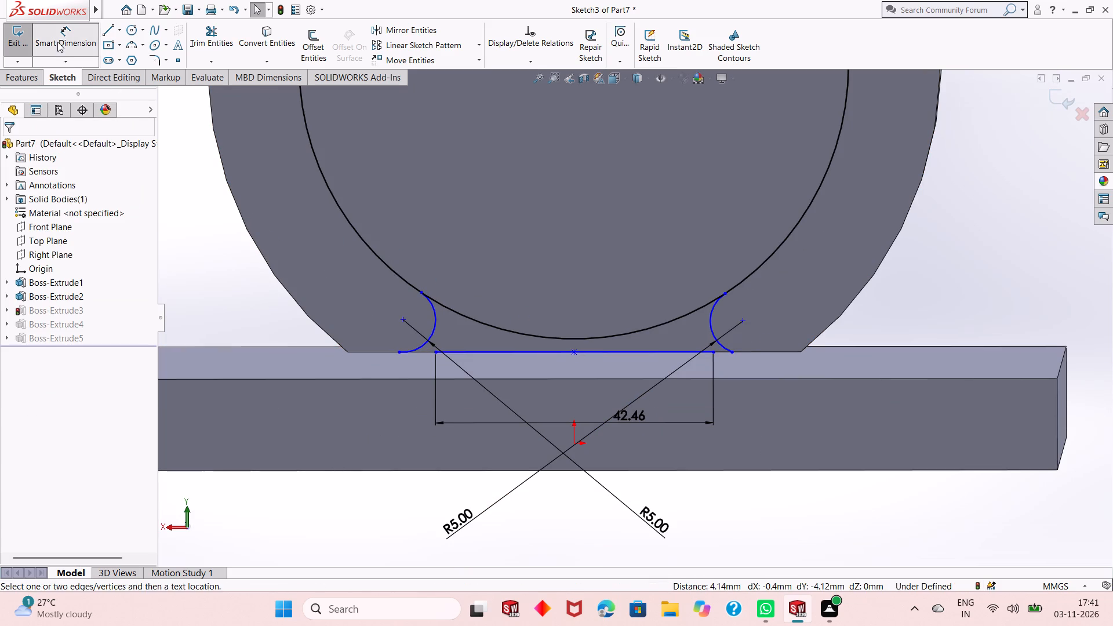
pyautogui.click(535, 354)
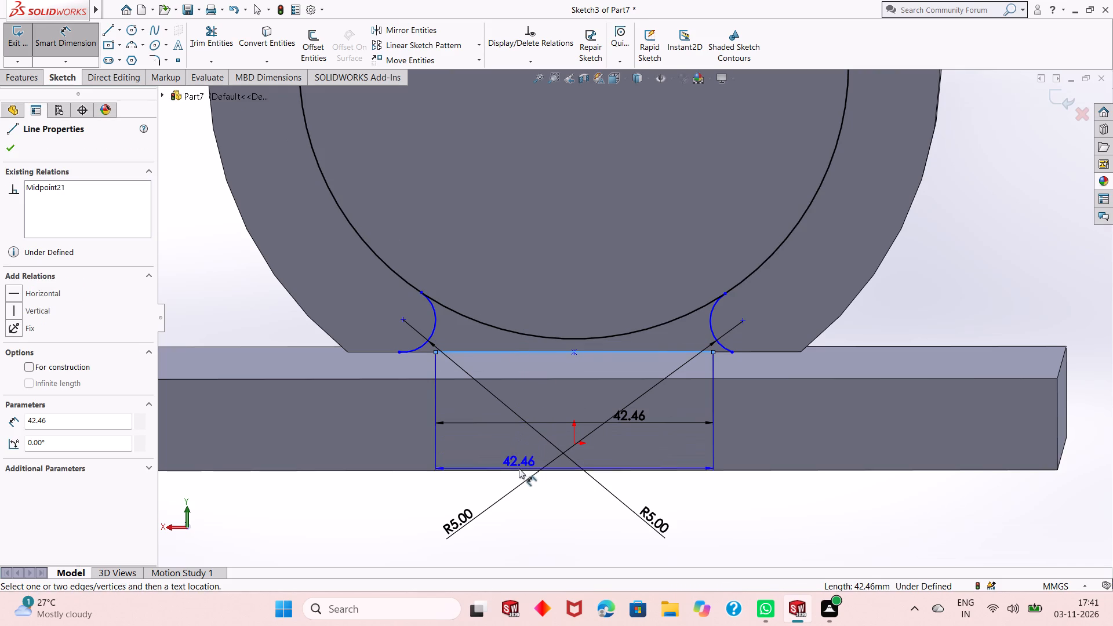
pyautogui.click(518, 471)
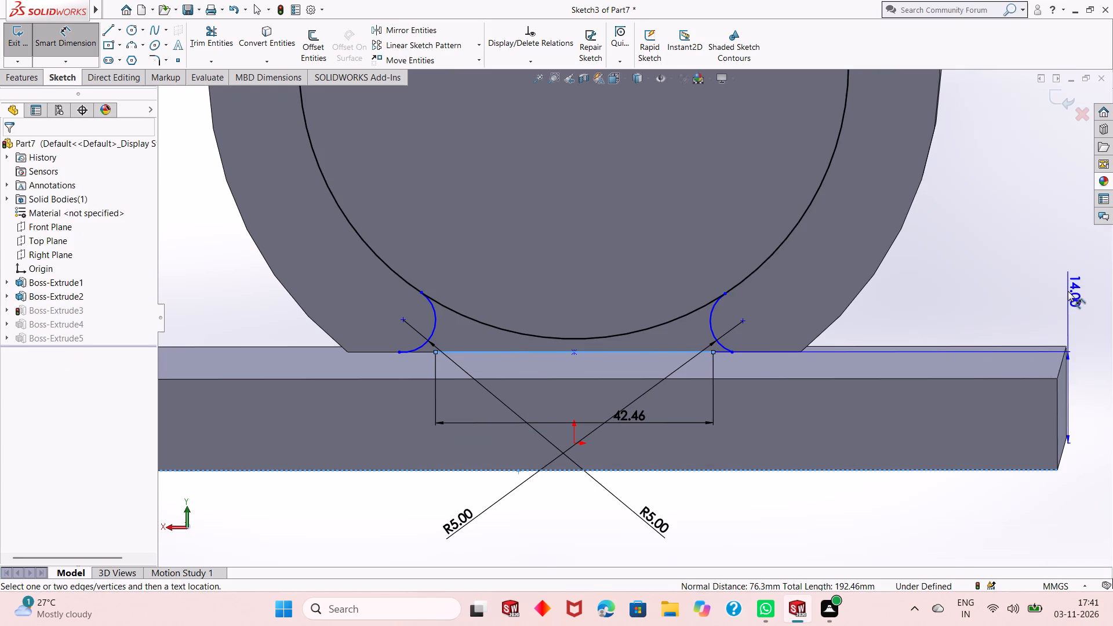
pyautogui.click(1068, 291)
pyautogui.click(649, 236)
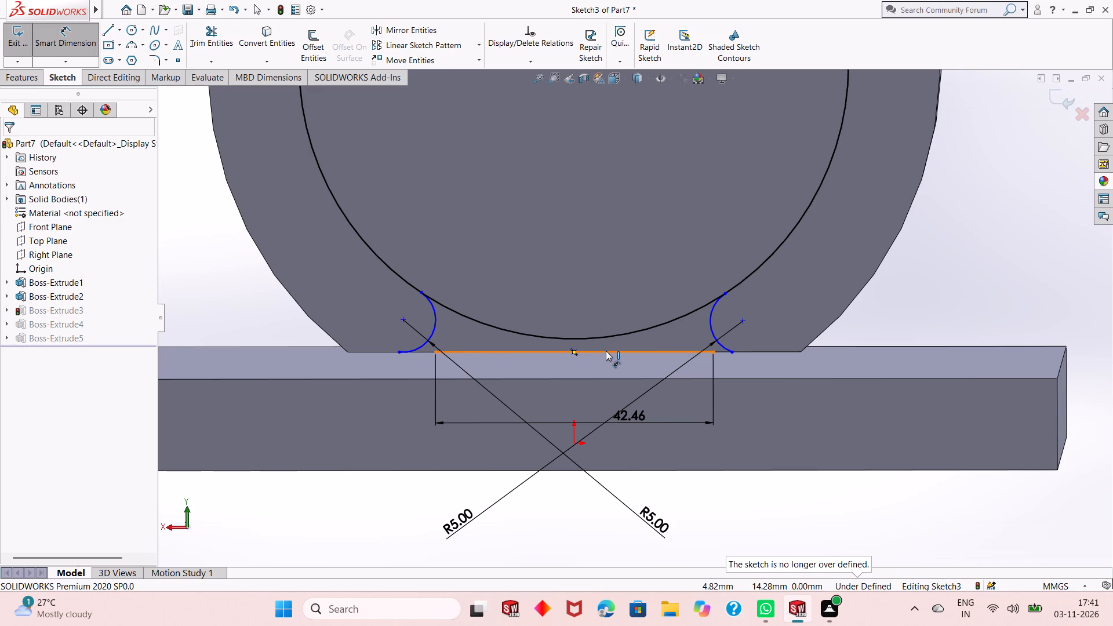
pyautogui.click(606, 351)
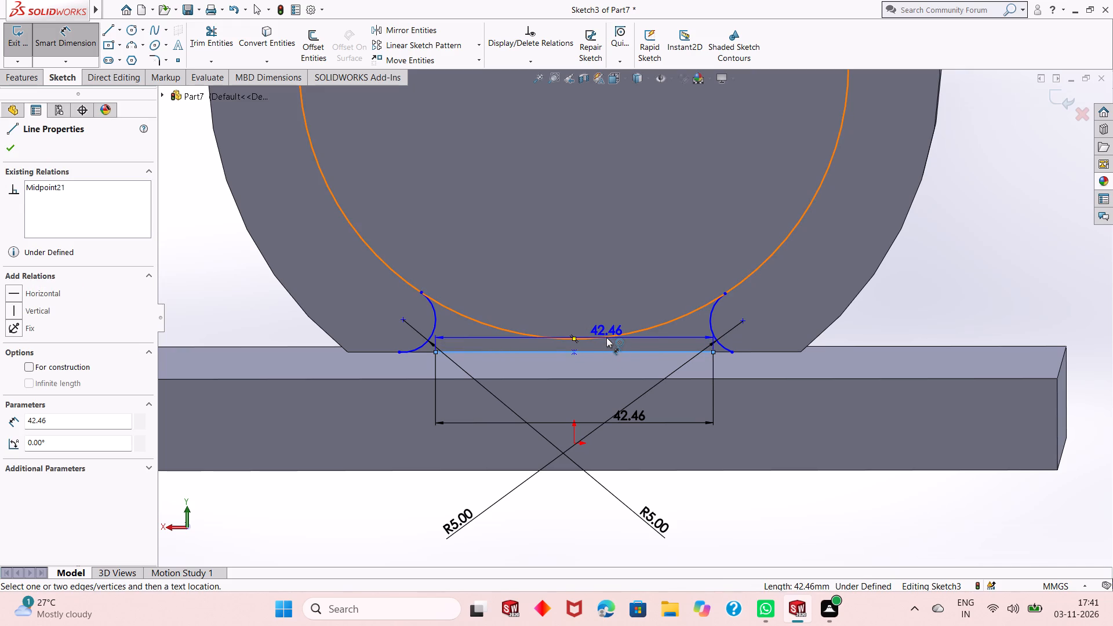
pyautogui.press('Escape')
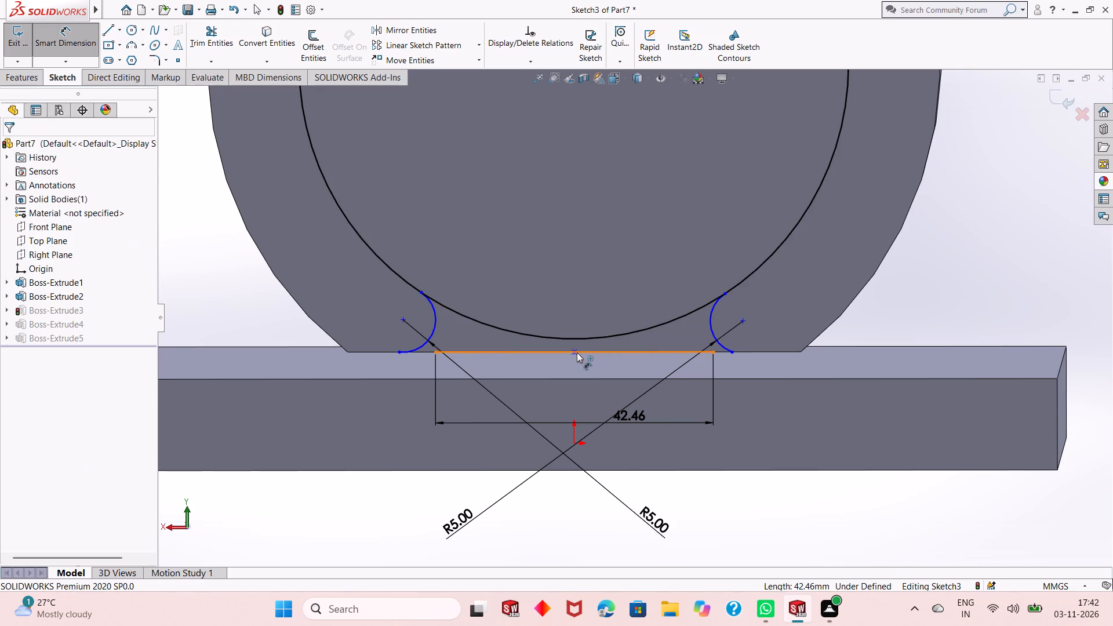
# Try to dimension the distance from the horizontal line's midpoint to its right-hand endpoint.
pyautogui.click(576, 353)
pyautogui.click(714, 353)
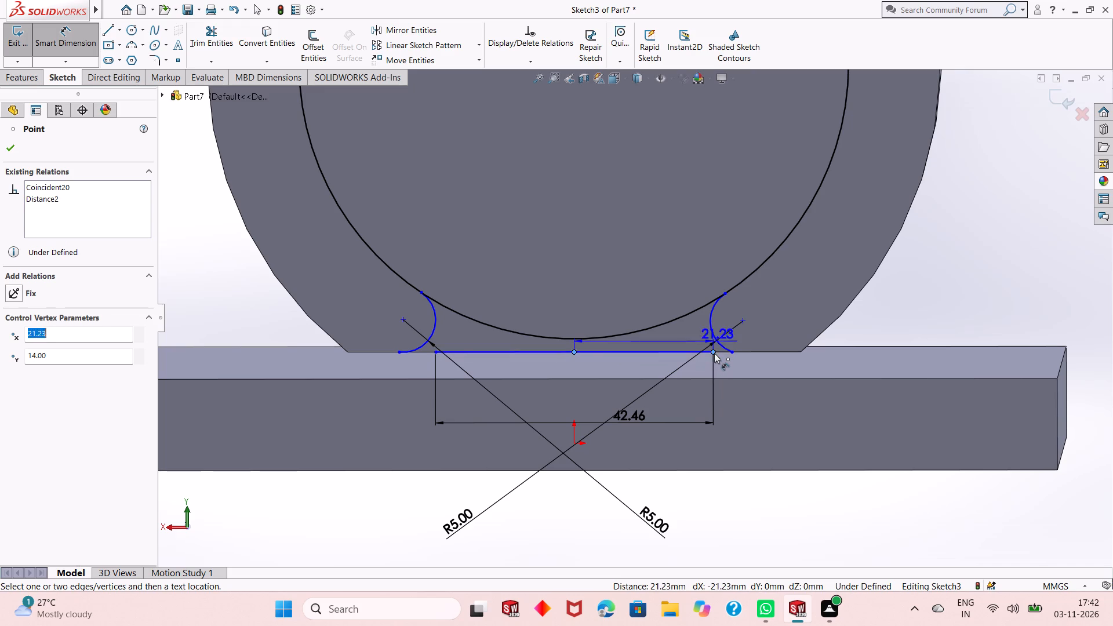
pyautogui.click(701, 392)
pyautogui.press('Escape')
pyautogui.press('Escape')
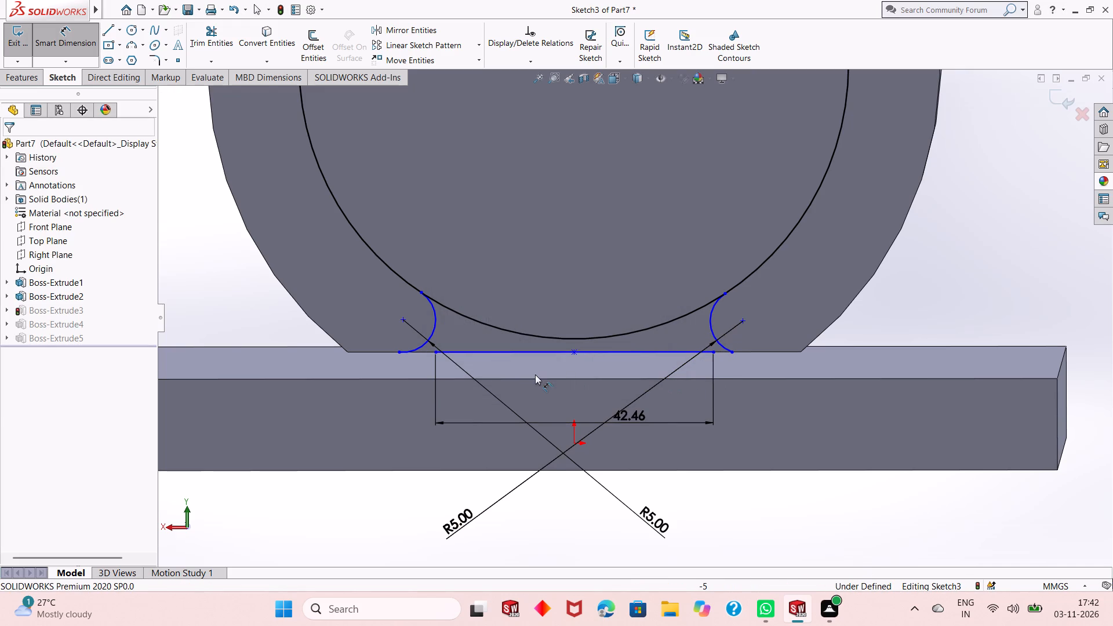
# Dimension the vertical distance between the horizontal line's midpoint and the sketch origin, keeping the offered value.
pyautogui.scroll(3, 535, 374)
pyautogui.scroll(-4, 508, 287)
pyautogui.scroll(3, 575, 418)
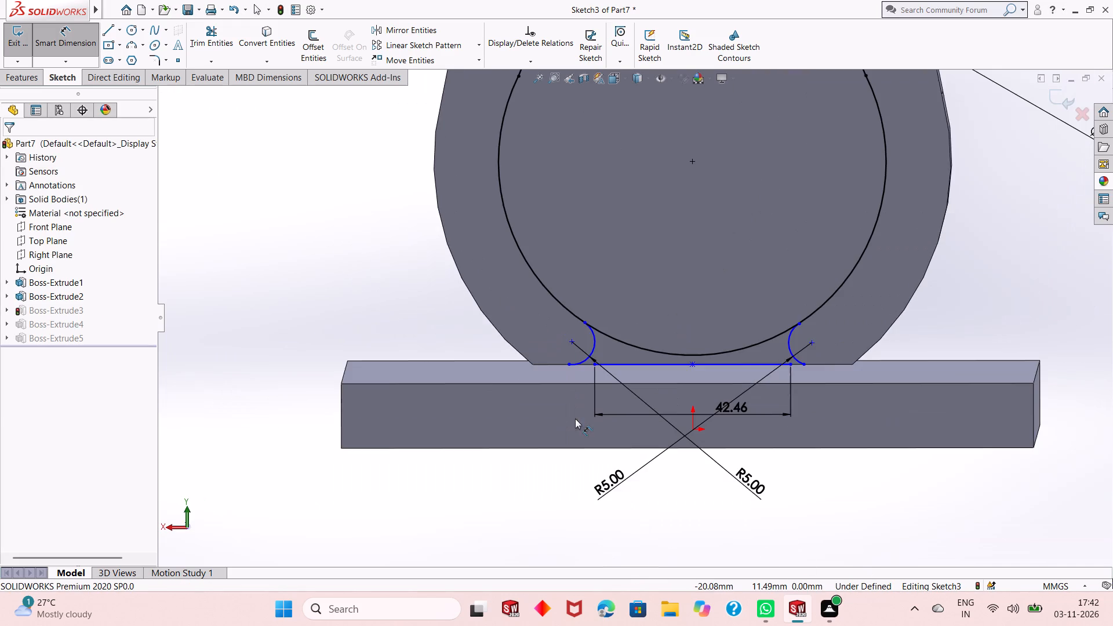
pyautogui.press('Escape')
pyautogui.click(88, 39)
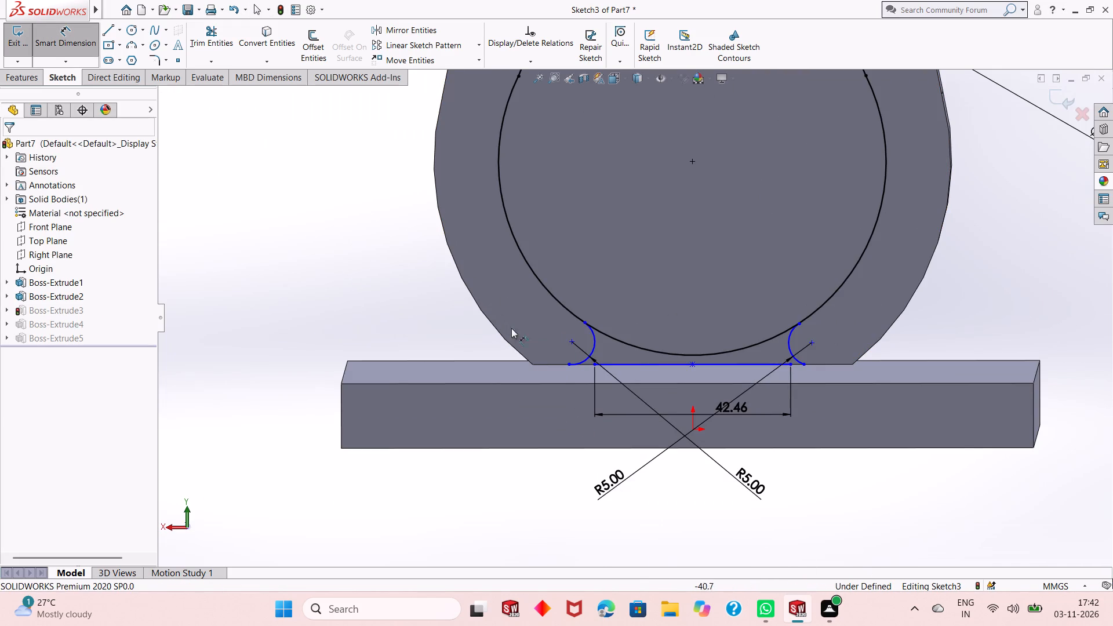
pyautogui.click(689, 366)
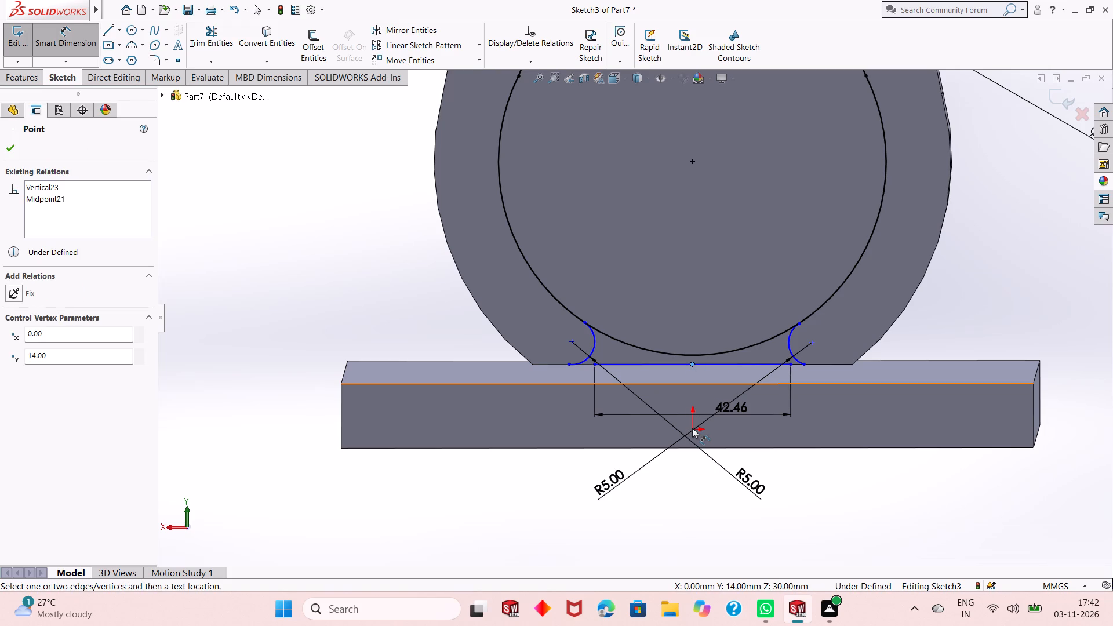
pyautogui.hotkey('ctrl', '8')
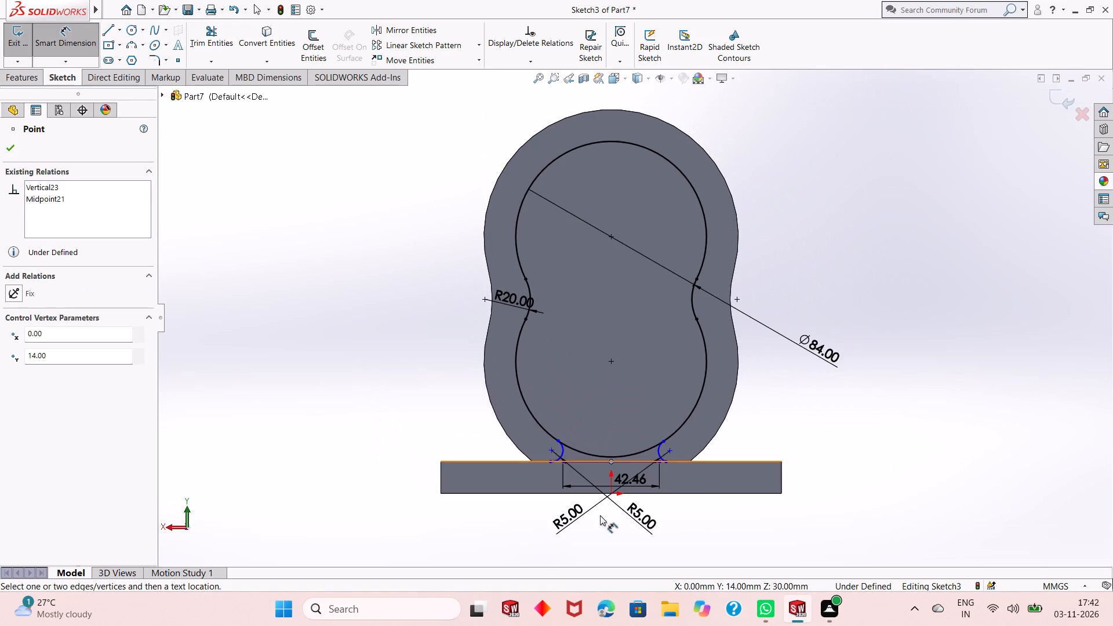
pyautogui.scroll(-4, 628, 439)
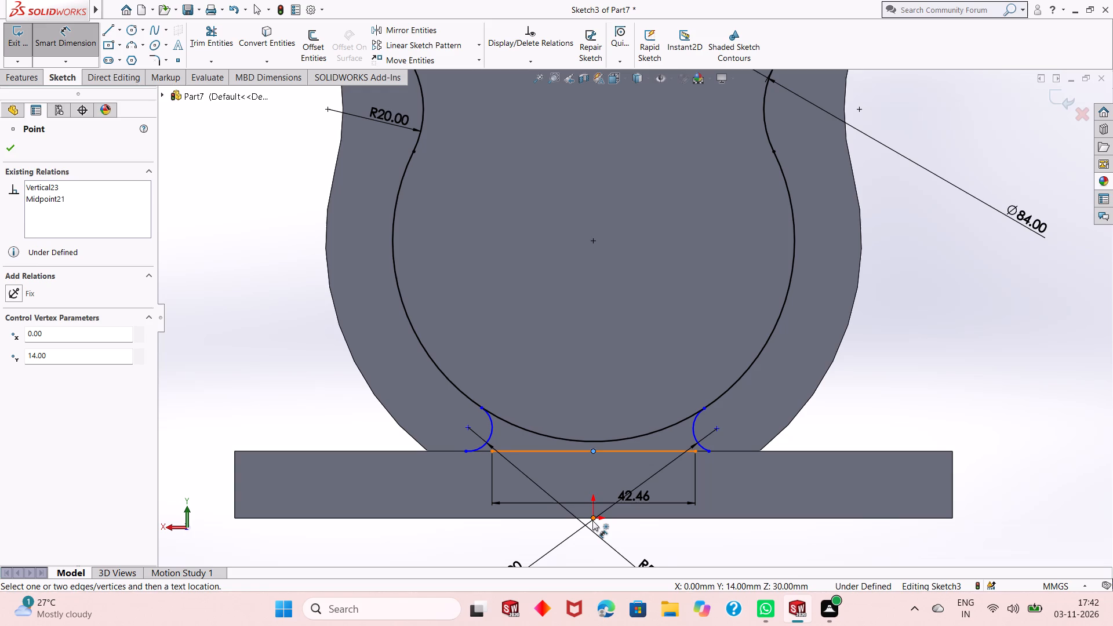
pyautogui.click(592, 521)
pyautogui.click(700, 530)
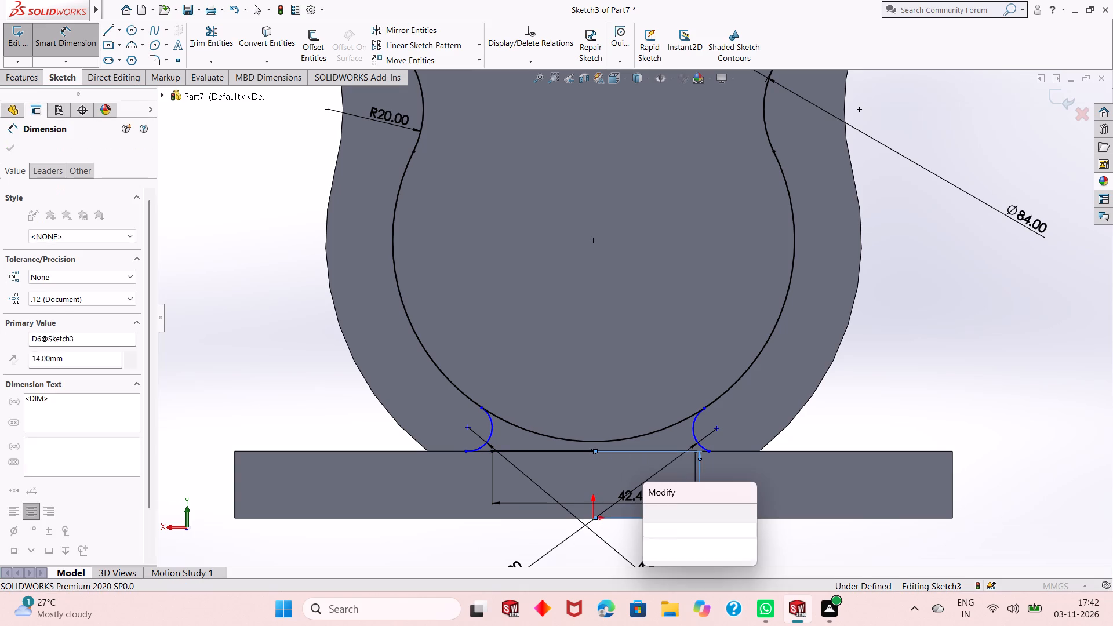
pyautogui.click(653, 509)
pyautogui.scroll(1, 580, 469)
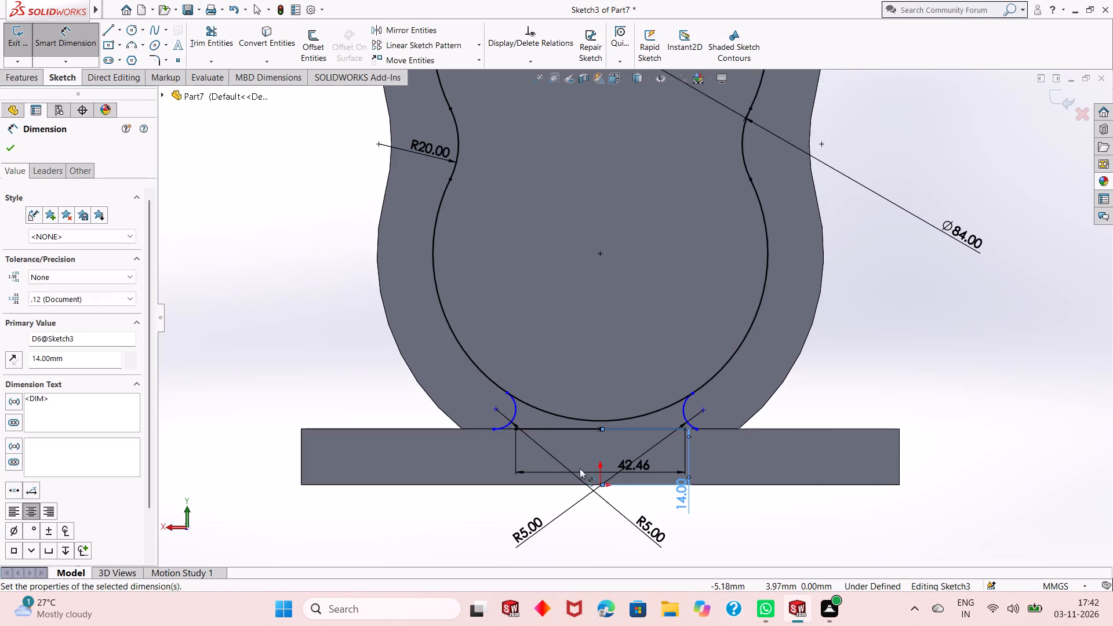
pyautogui.scroll(-3, 578, 433)
pyautogui.rightClick(973, 345)
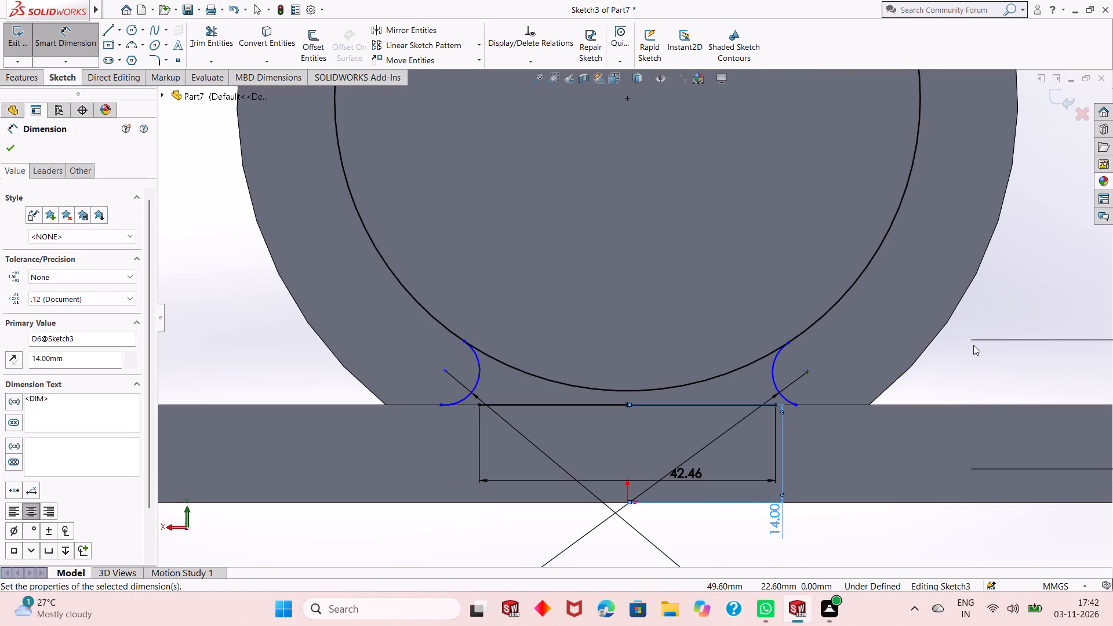
pyautogui.click(992, 385)
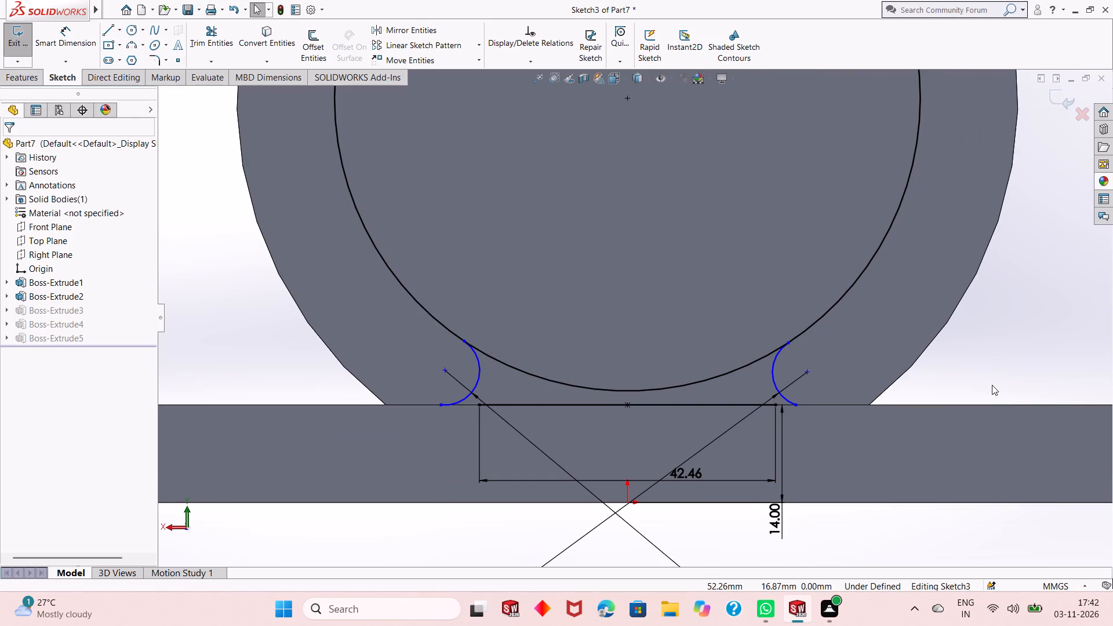
# Add a vertical relation between the horizontal line's right-hand endpoint and the midpoint of the adjacent R5 arc.
pyautogui.scroll(-1, 769, 387)
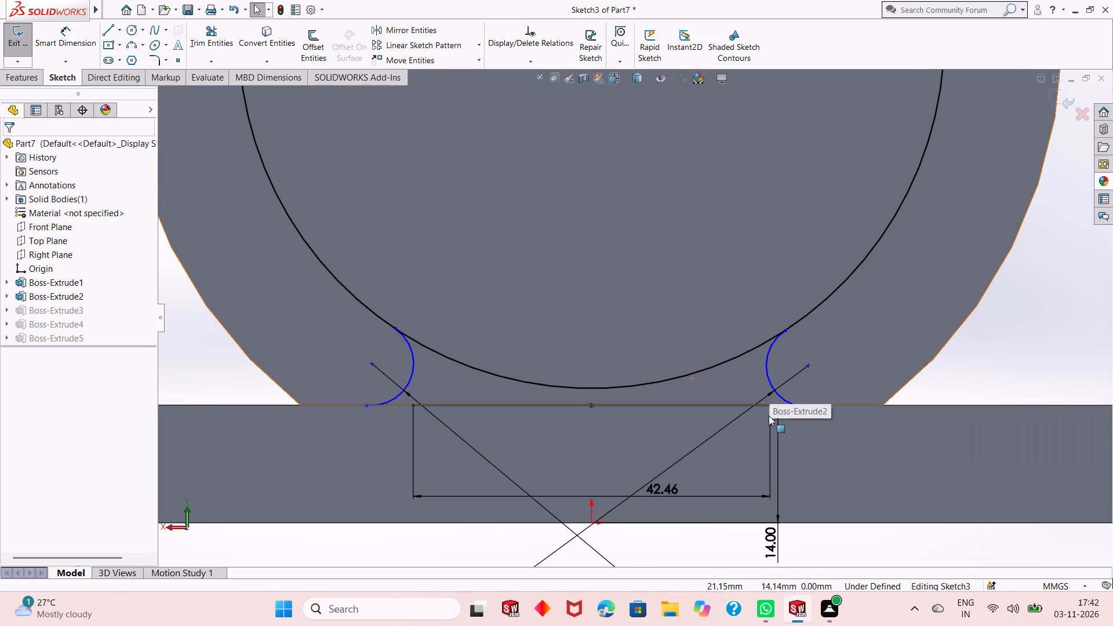
pyautogui.click(769, 406)
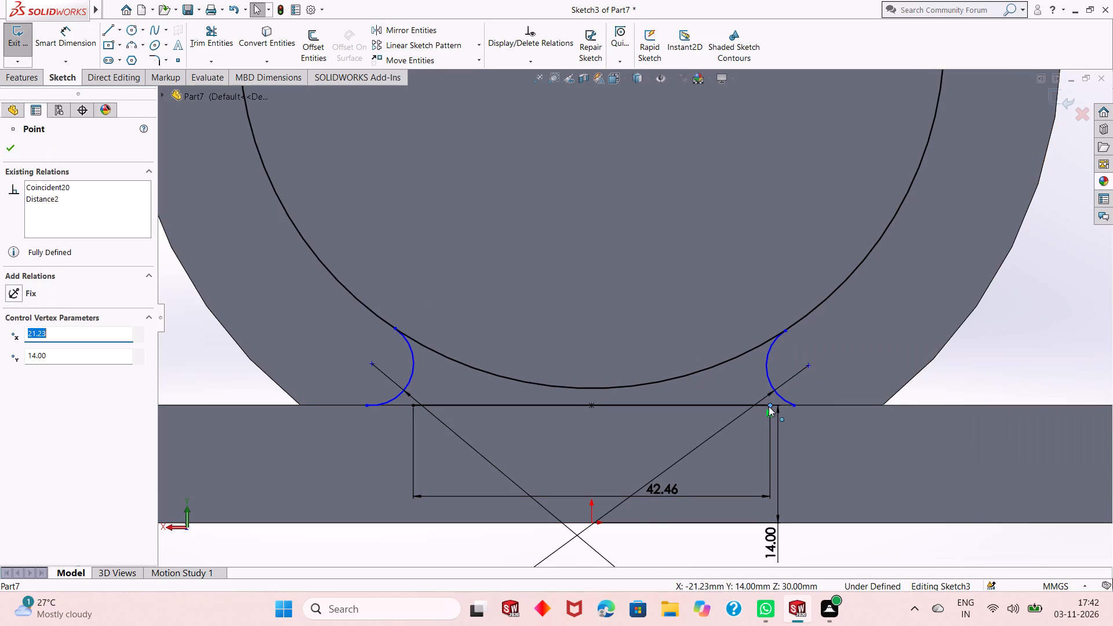
pyautogui.keyDown('ctrl'); pyautogui.click(766, 371); pyautogui.keyUp('ctrl')
pyautogui.click(811, 320)
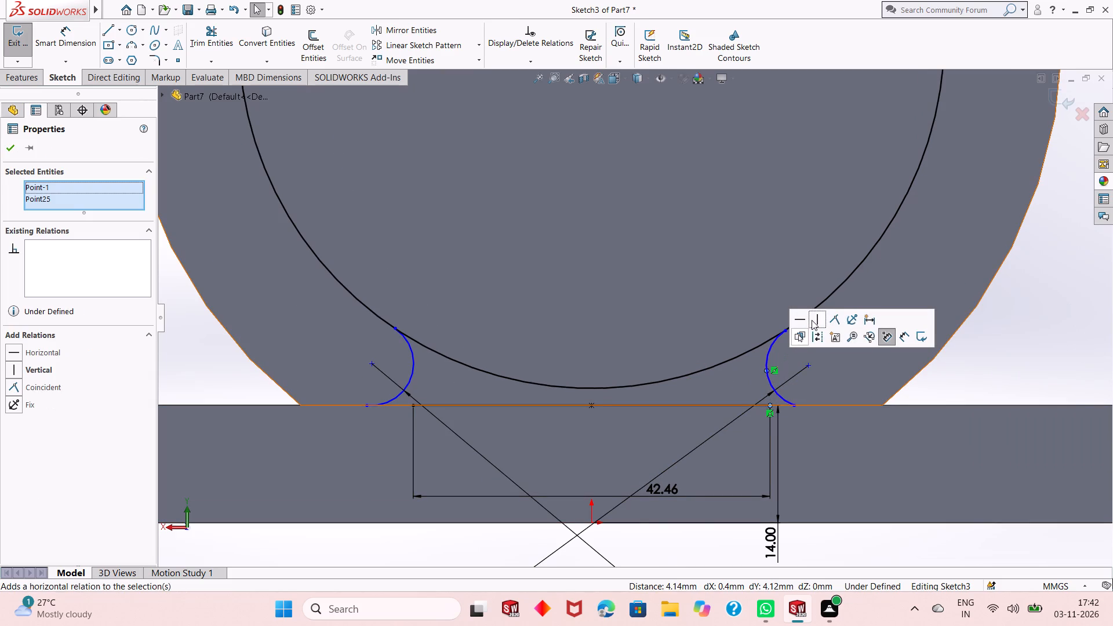
pyautogui.press('Escape')
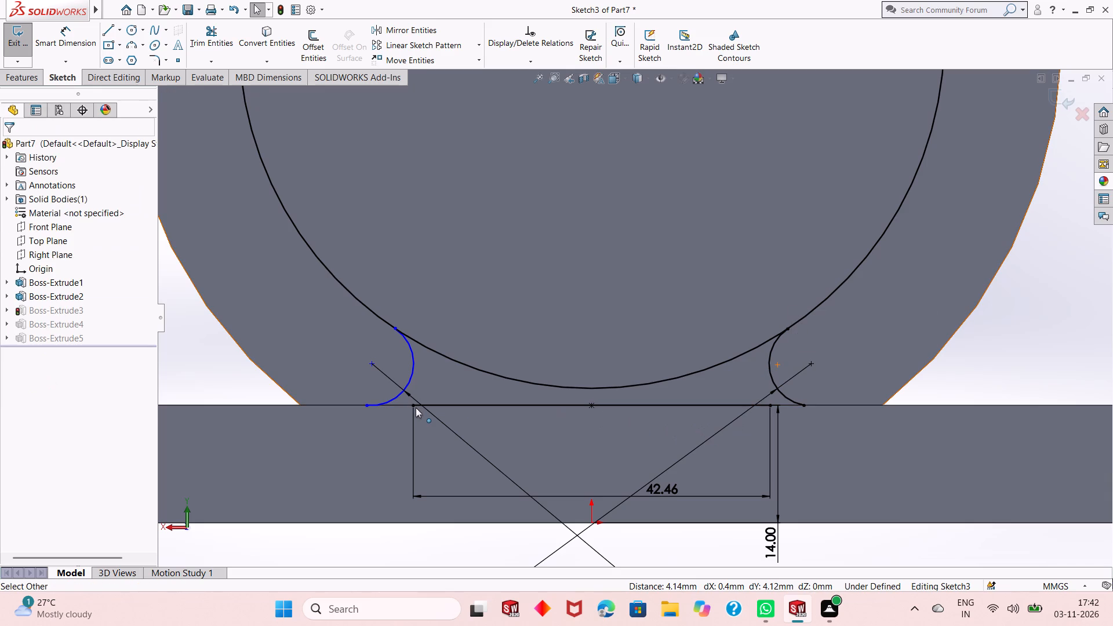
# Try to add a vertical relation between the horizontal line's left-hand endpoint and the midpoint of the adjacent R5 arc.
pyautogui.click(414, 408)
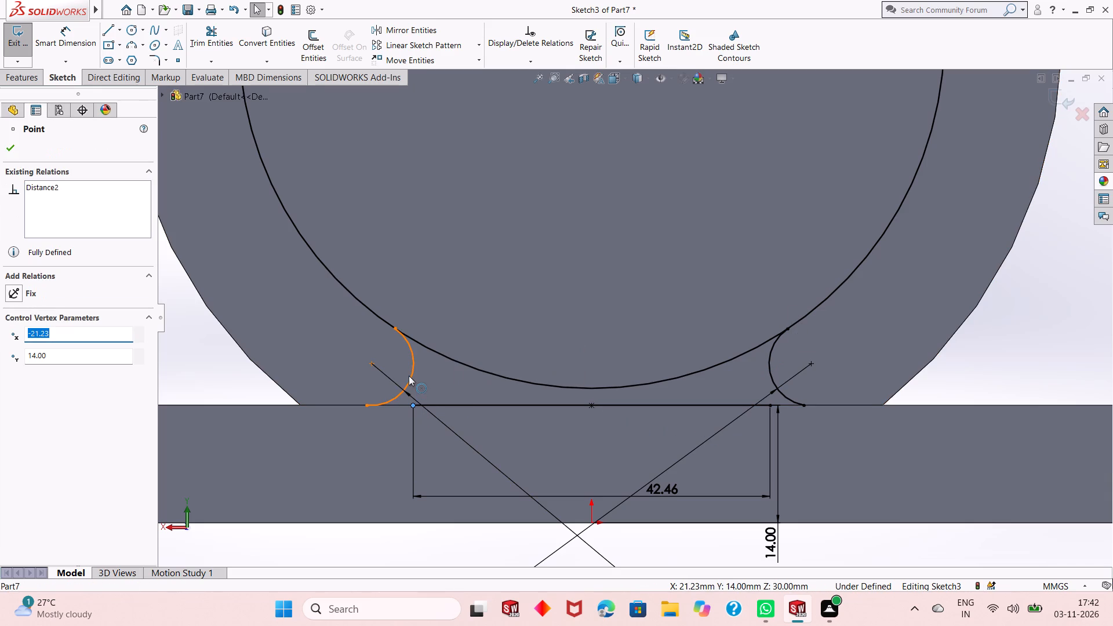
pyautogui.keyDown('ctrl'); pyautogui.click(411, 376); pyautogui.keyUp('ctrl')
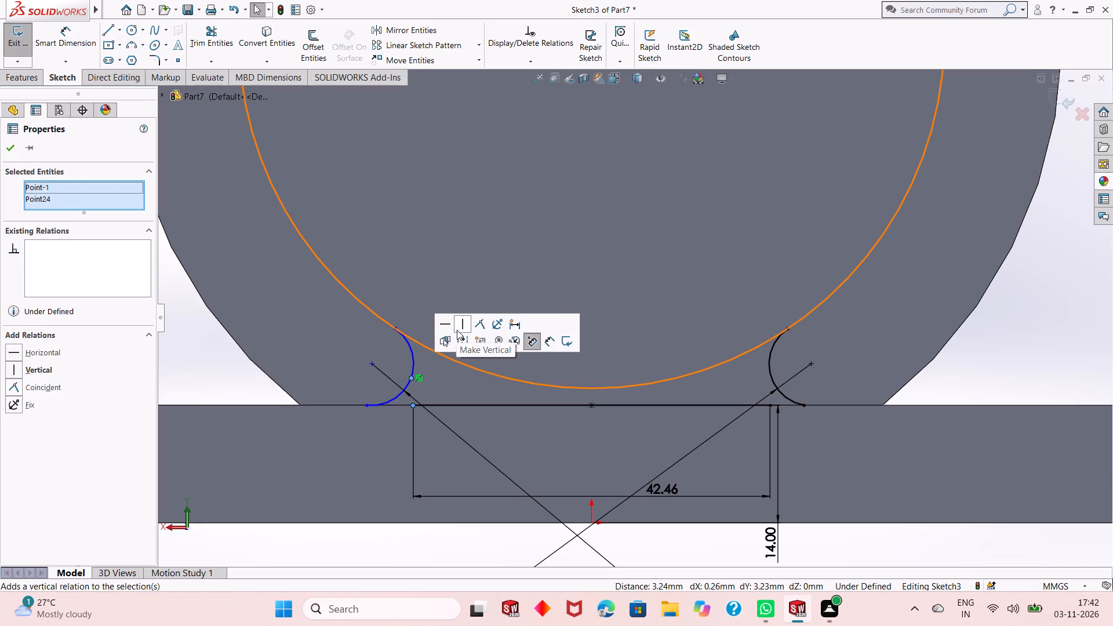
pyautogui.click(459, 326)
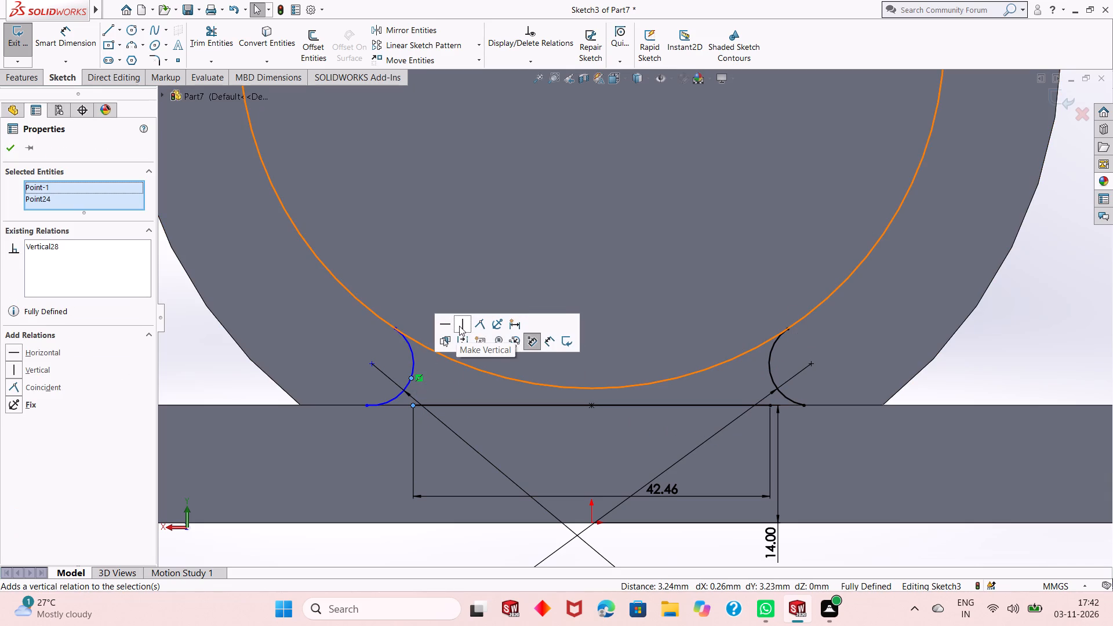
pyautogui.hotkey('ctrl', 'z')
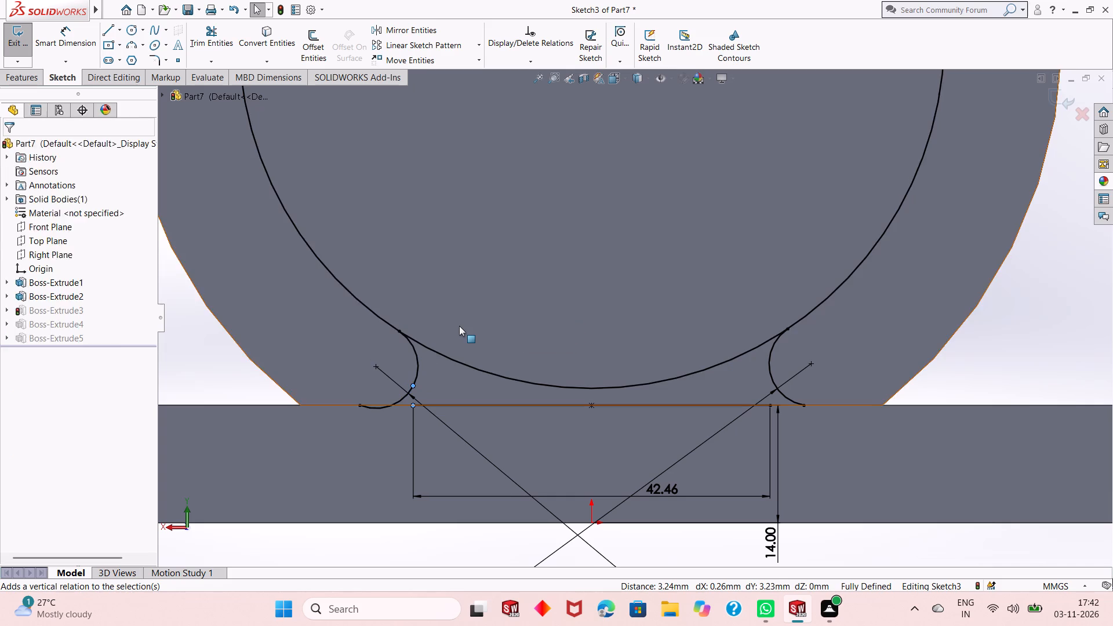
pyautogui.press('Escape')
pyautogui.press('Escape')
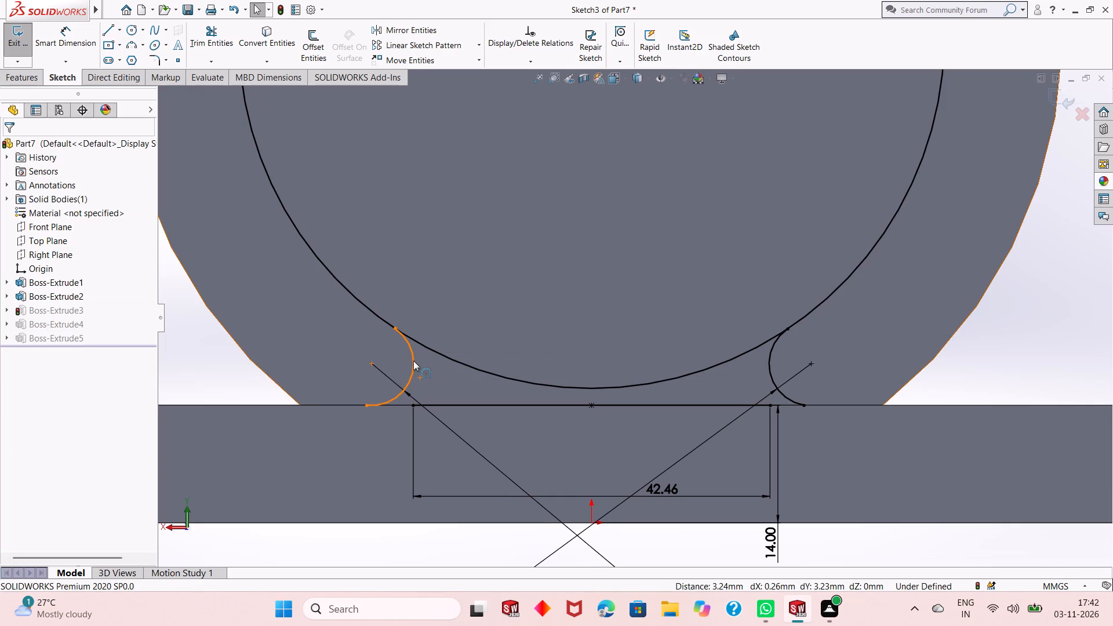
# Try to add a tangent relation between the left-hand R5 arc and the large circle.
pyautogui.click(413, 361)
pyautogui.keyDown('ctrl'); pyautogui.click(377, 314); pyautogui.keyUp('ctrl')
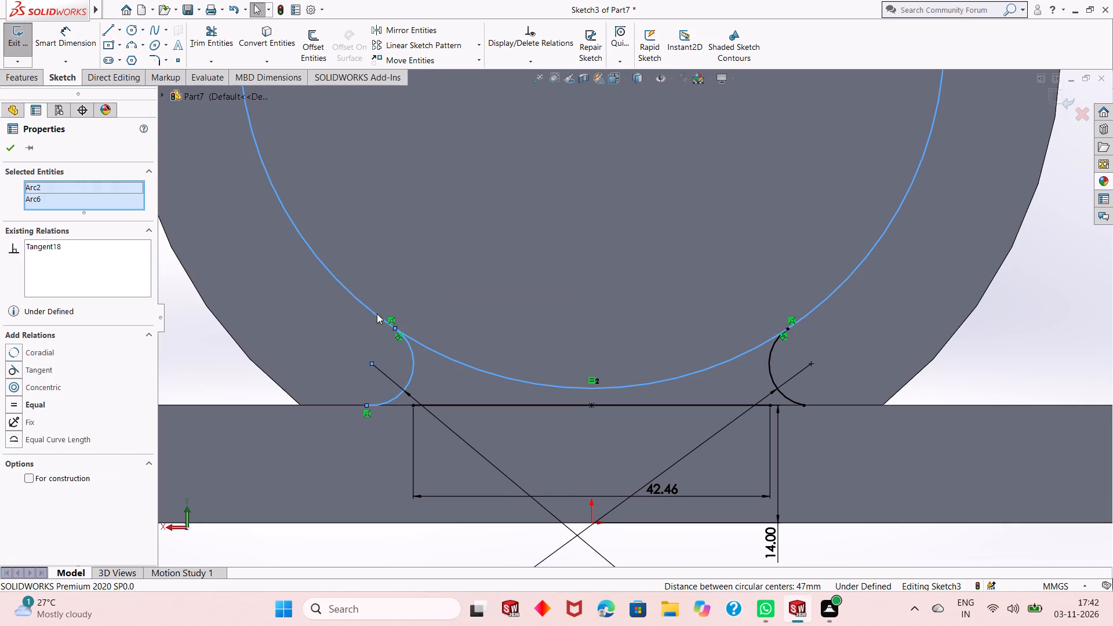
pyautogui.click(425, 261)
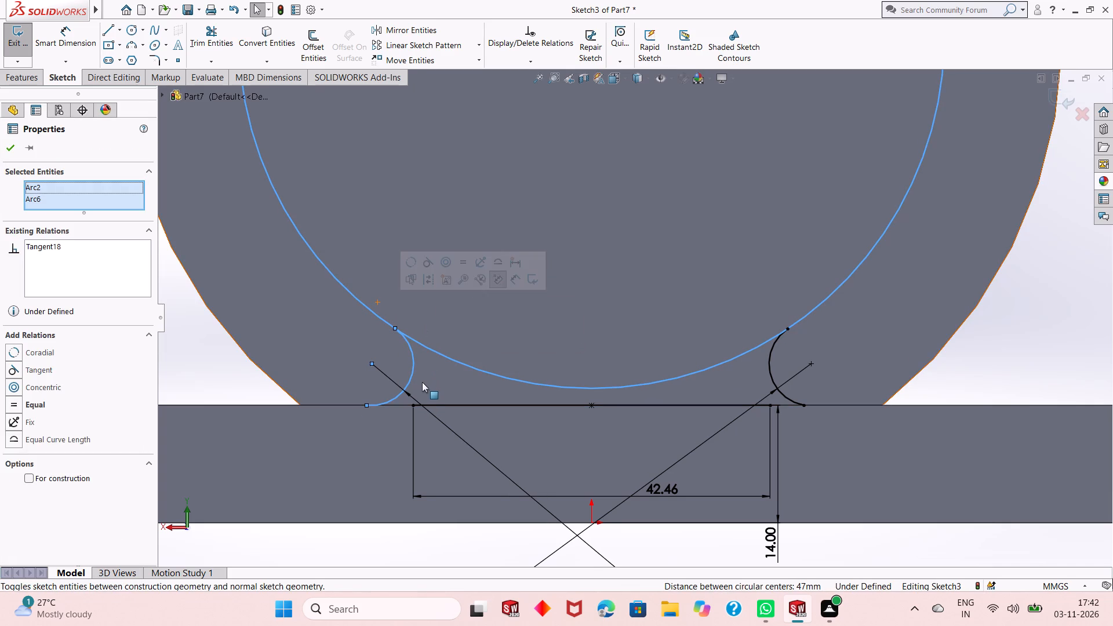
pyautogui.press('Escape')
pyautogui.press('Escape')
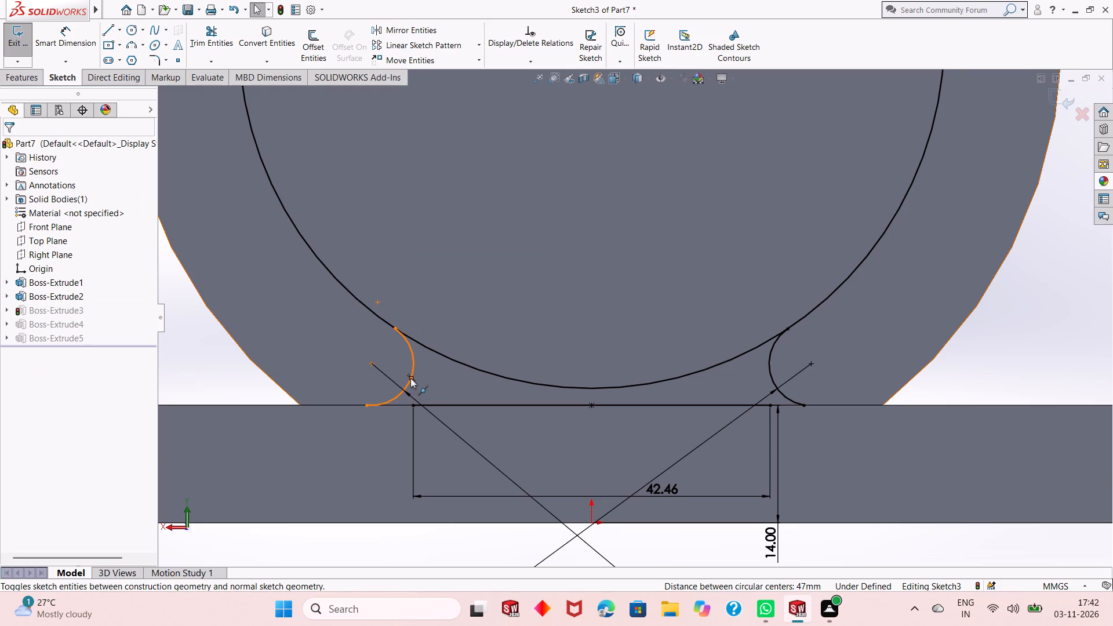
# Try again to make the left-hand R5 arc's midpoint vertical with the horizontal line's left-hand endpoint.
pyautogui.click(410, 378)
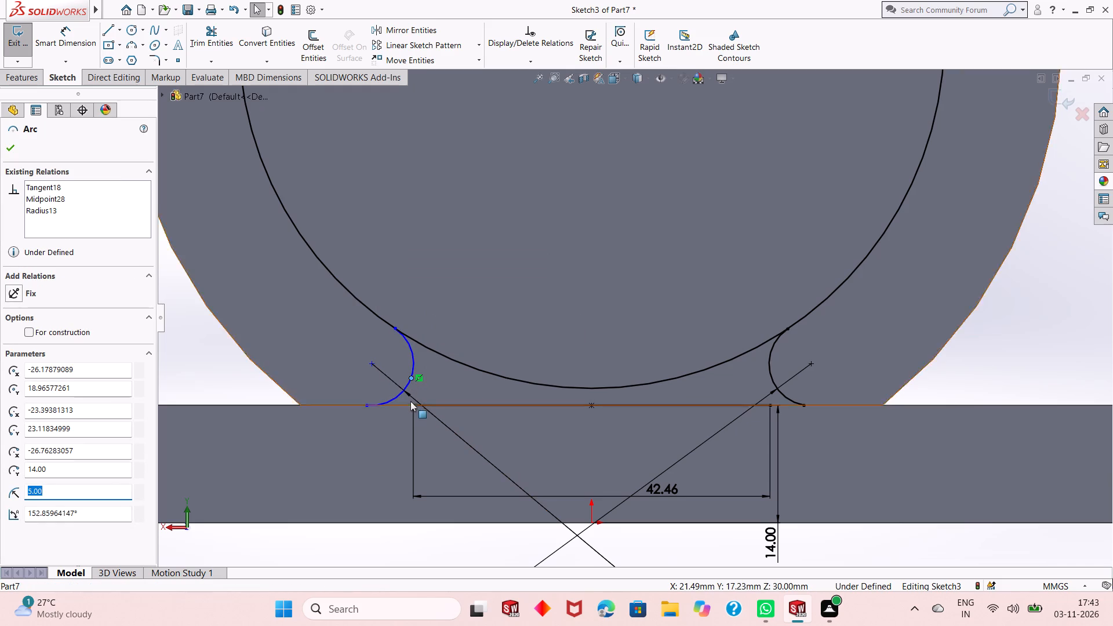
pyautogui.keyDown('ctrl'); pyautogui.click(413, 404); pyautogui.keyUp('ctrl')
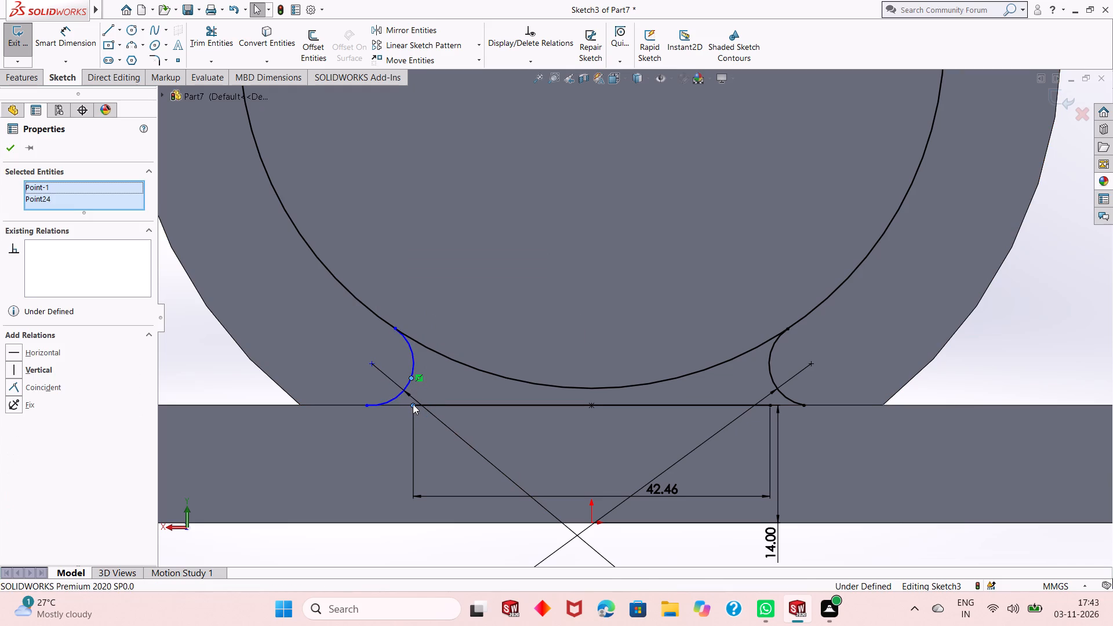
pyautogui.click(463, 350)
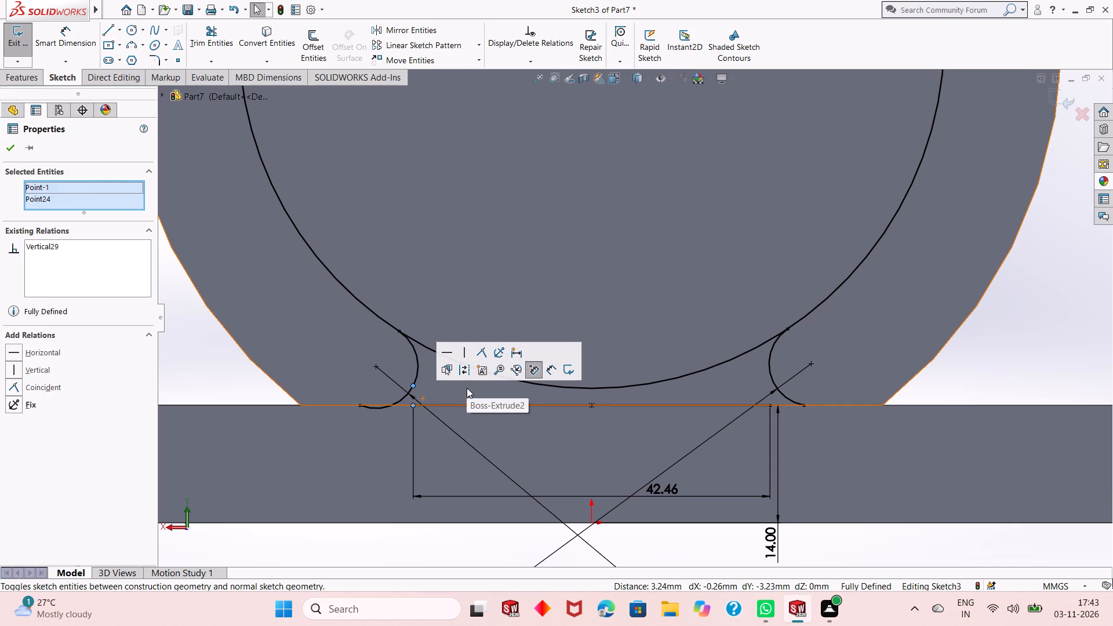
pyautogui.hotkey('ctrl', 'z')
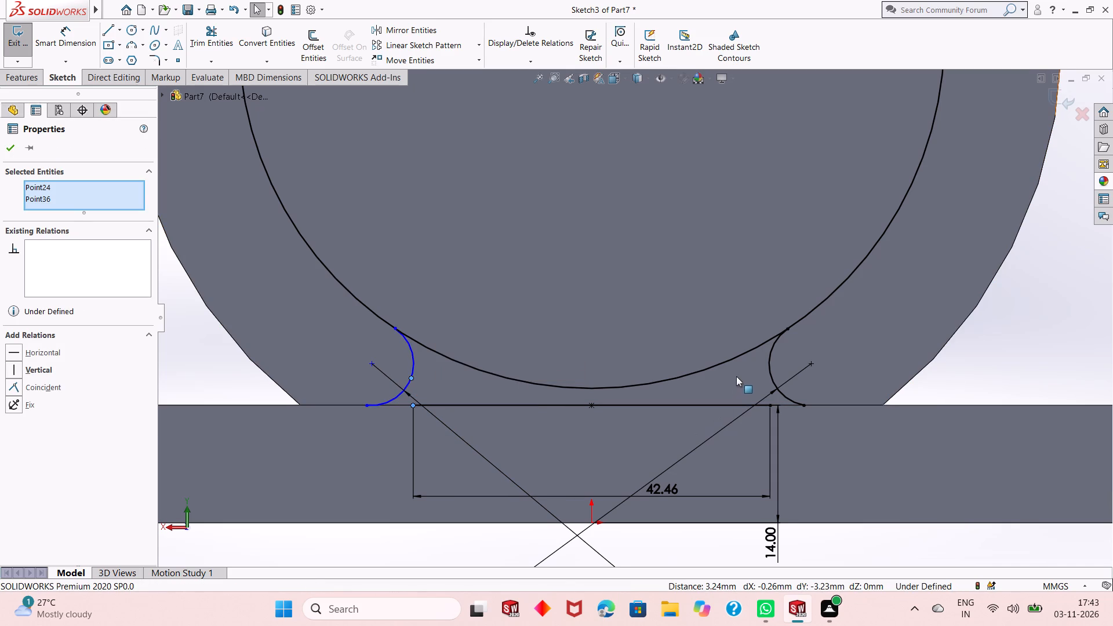
# Delete the left-hand R5 arc together with its associated dimension.
pyautogui.click(402, 391)
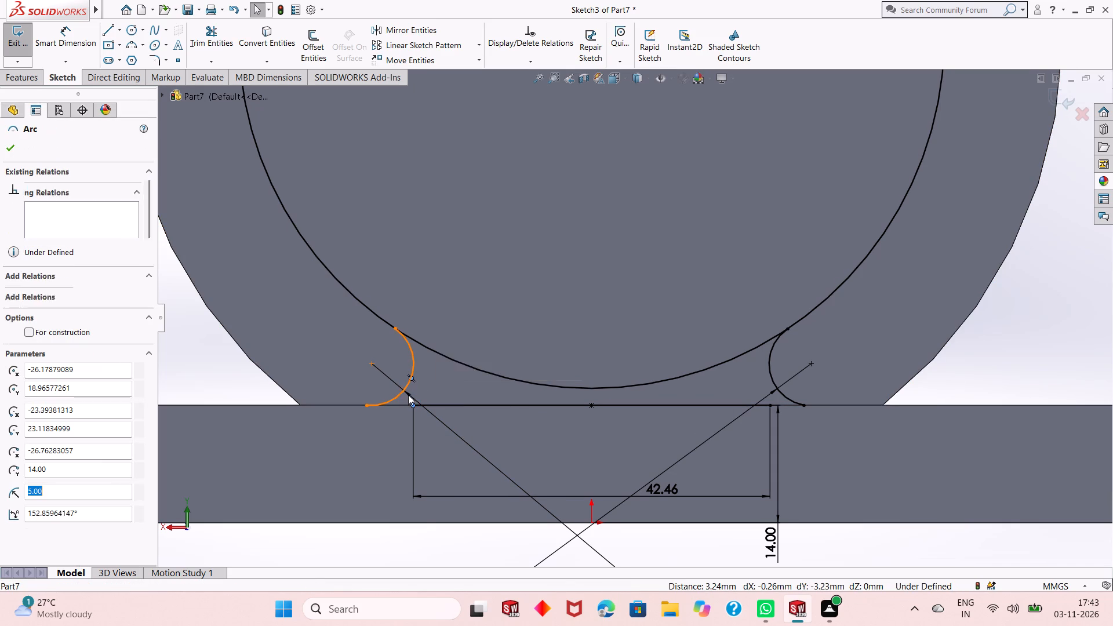
pyautogui.scroll(2, 488, 407)
pyautogui.rightClick(258, 308)
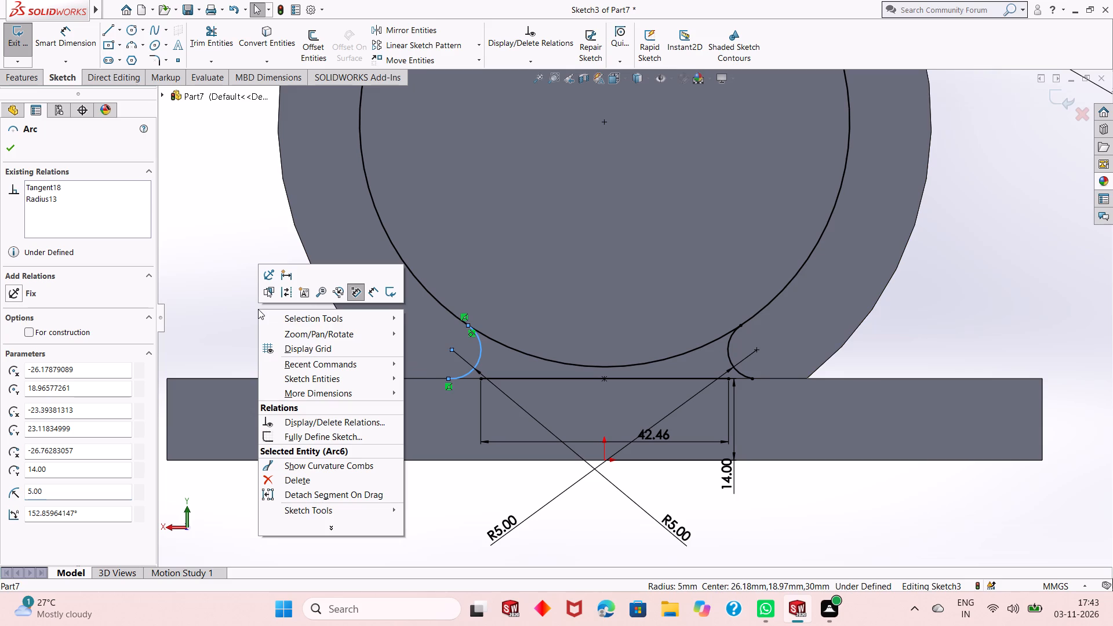
pyautogui.click(311, 476)
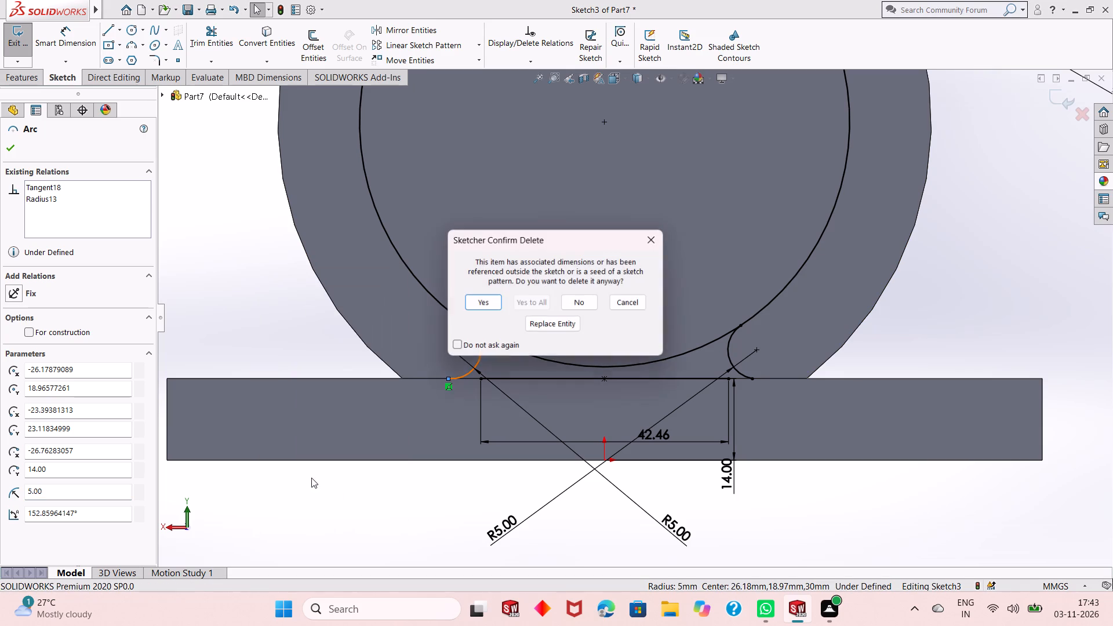
pyautogui.click(484, 303)
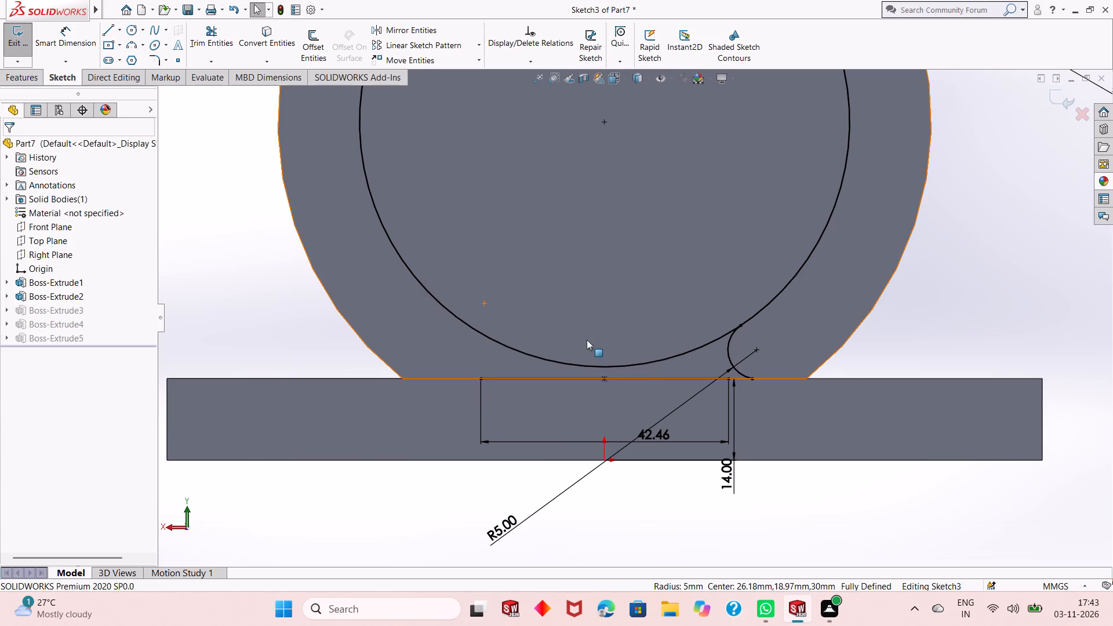
# Mirror the remaining right-hand R5 arc about the Right Plane, keeping the original as a copy.
pyautogui.scroll(-1, 621, 324)
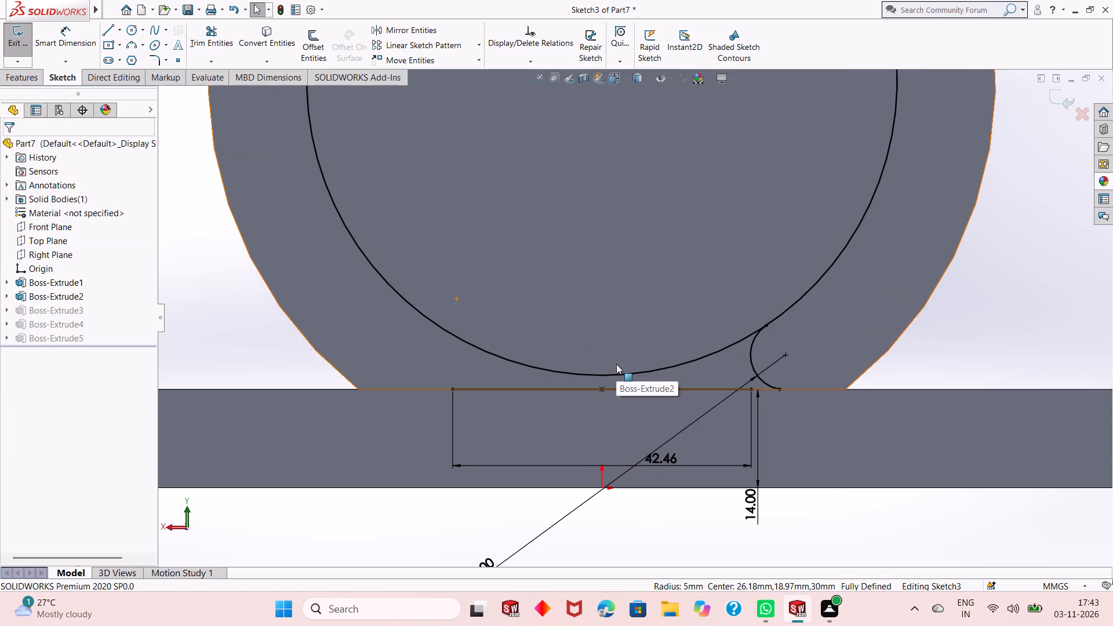
pyautogui.click(751, 365)
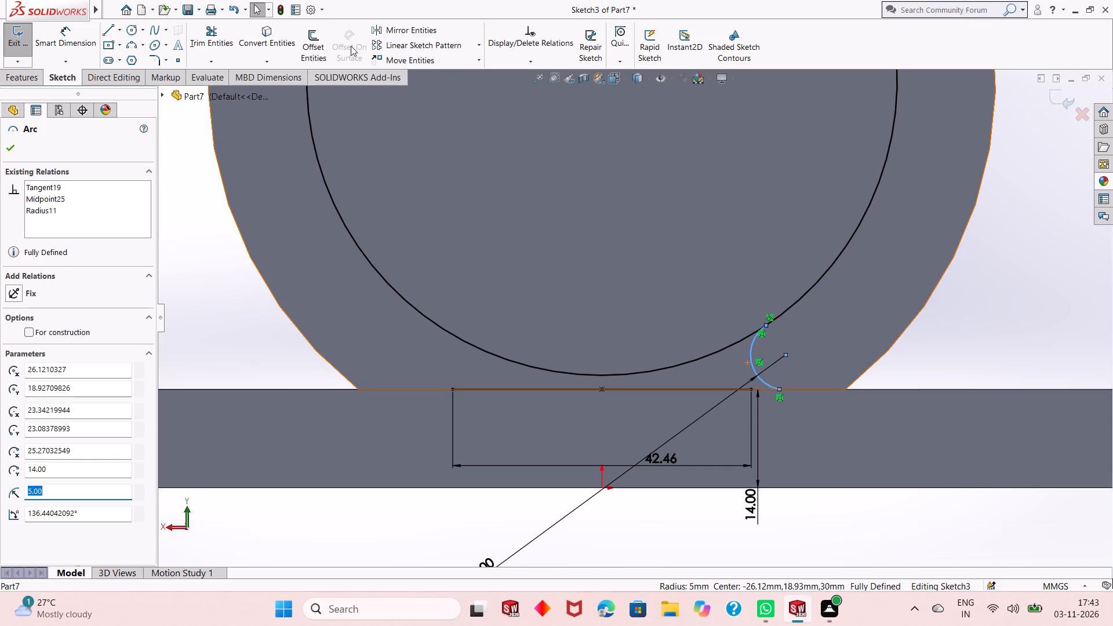
pyautogui.click(442, 33)
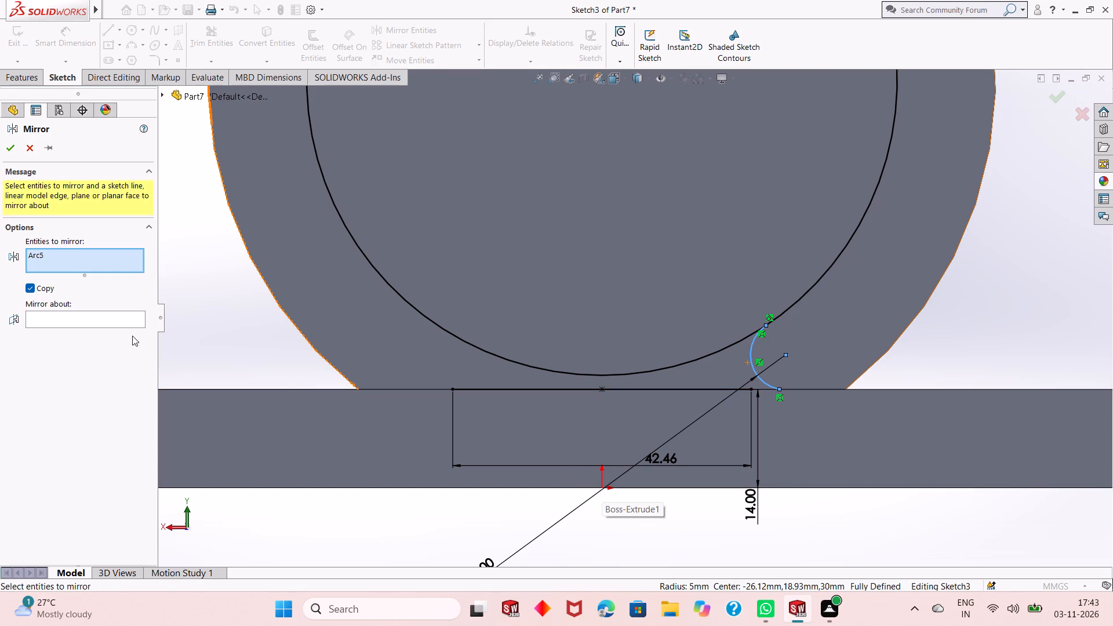
pyautogui.click(116, 324)
pyautogui.click(118, 315)
pyautogui.scroll(1, 492, 343)
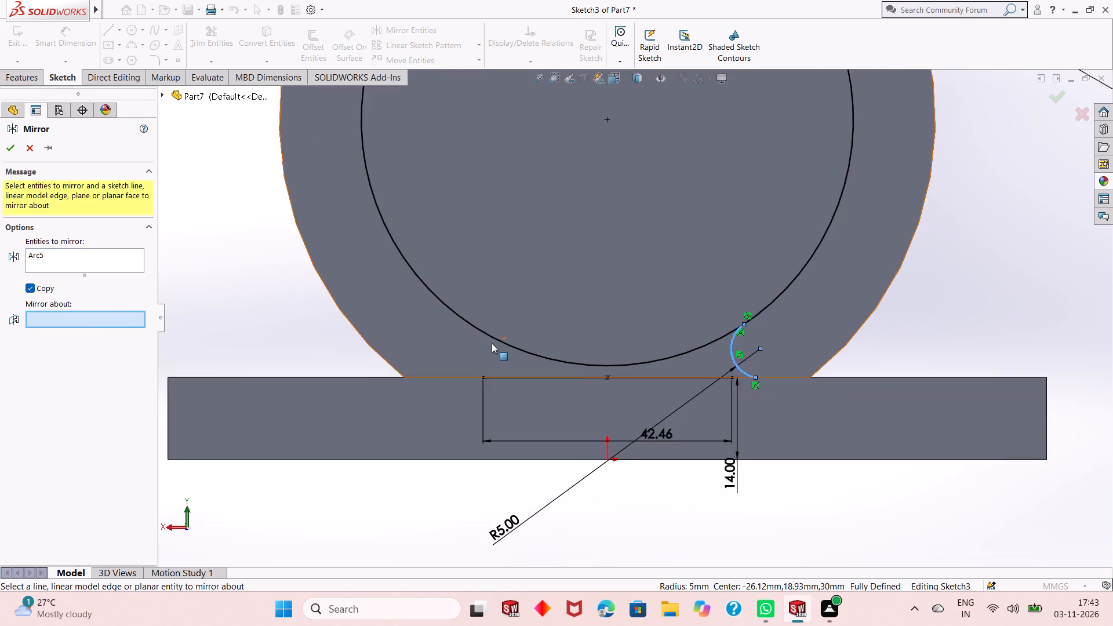
pyautogui.scroll(1, 492, 343)
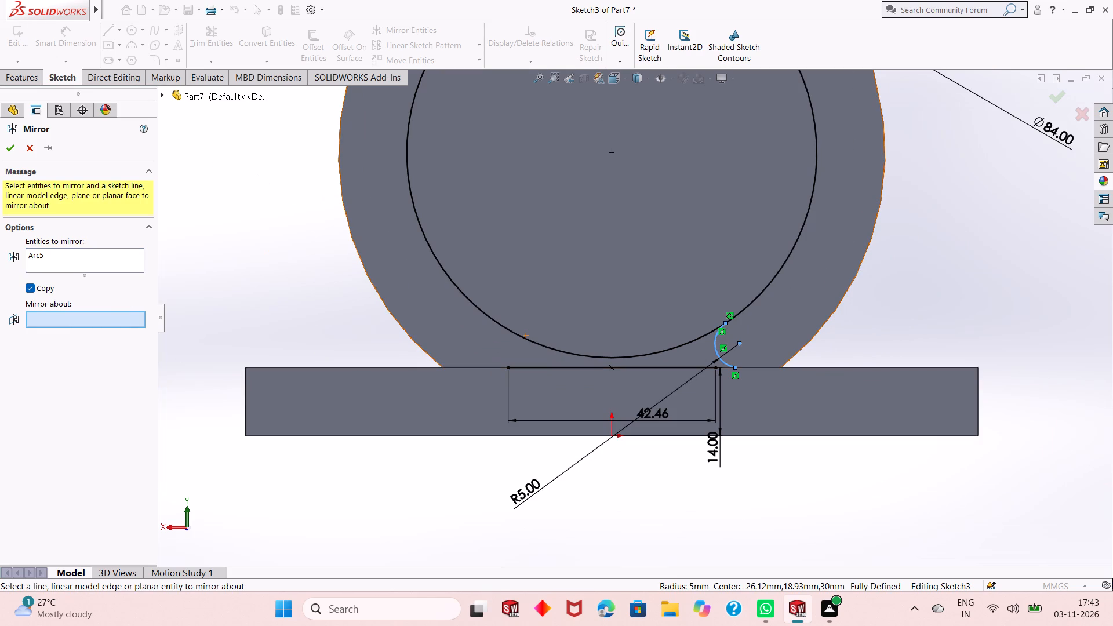
pyautogui.click(165, 97)
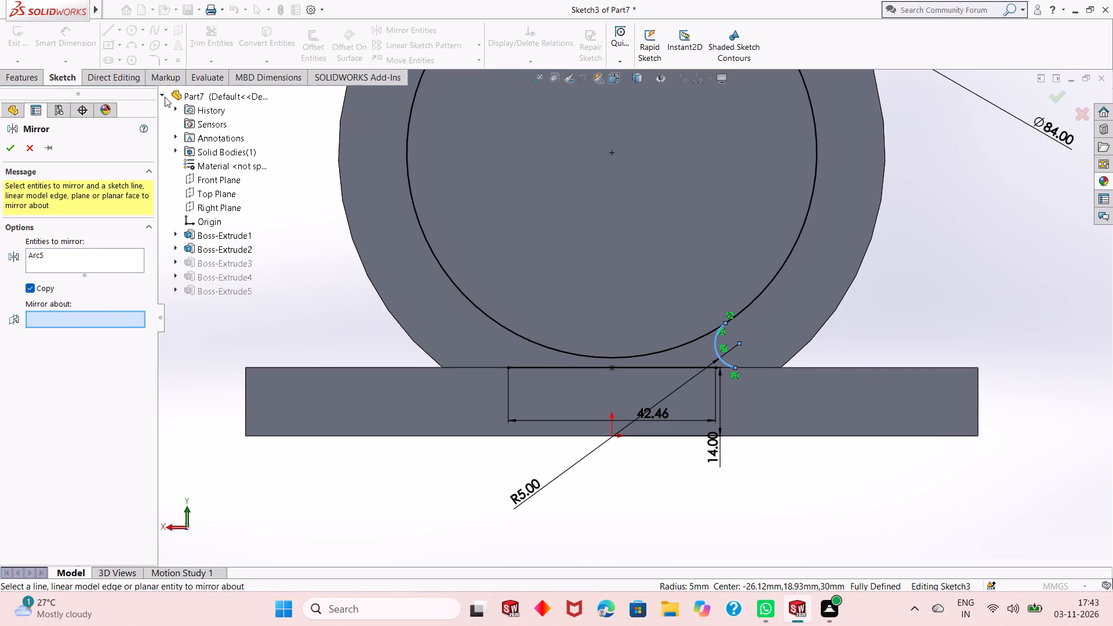
pyautogui.click(228, 203)
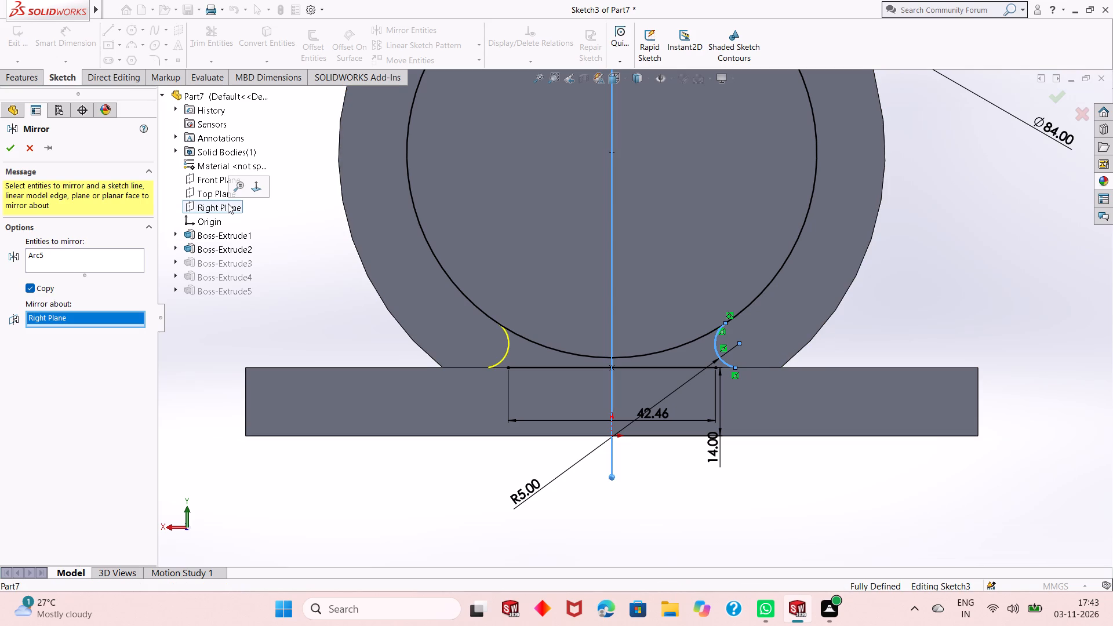
pyautogui.click(12, 152)
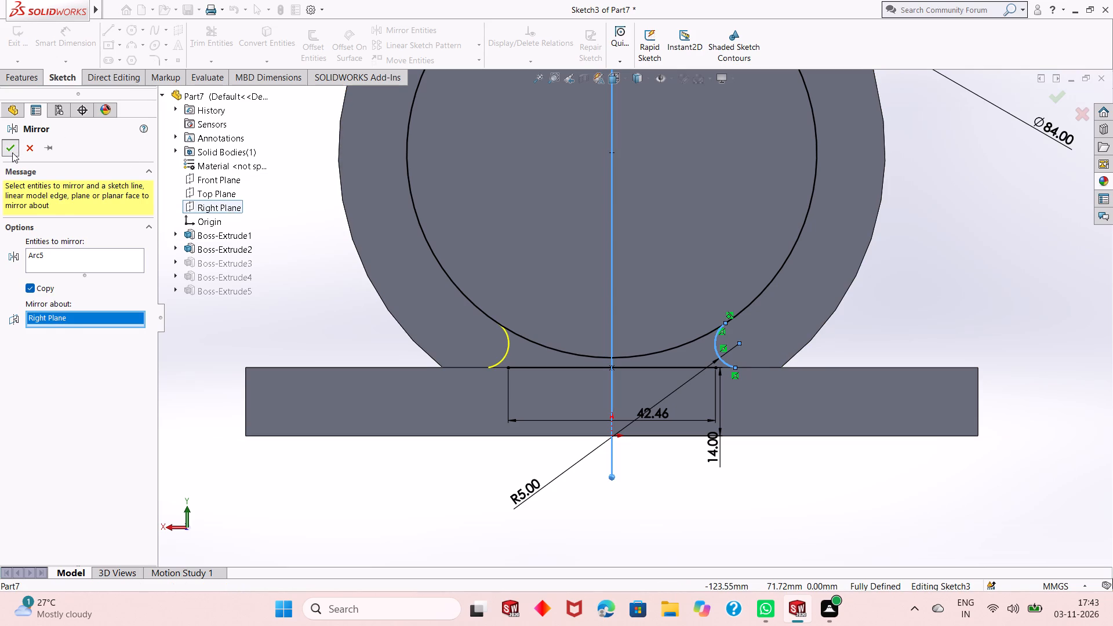
# Trim away the bottom segment of the large circle between the two R5 arcs.
pyautogui.scroll(-2, 637, 325)
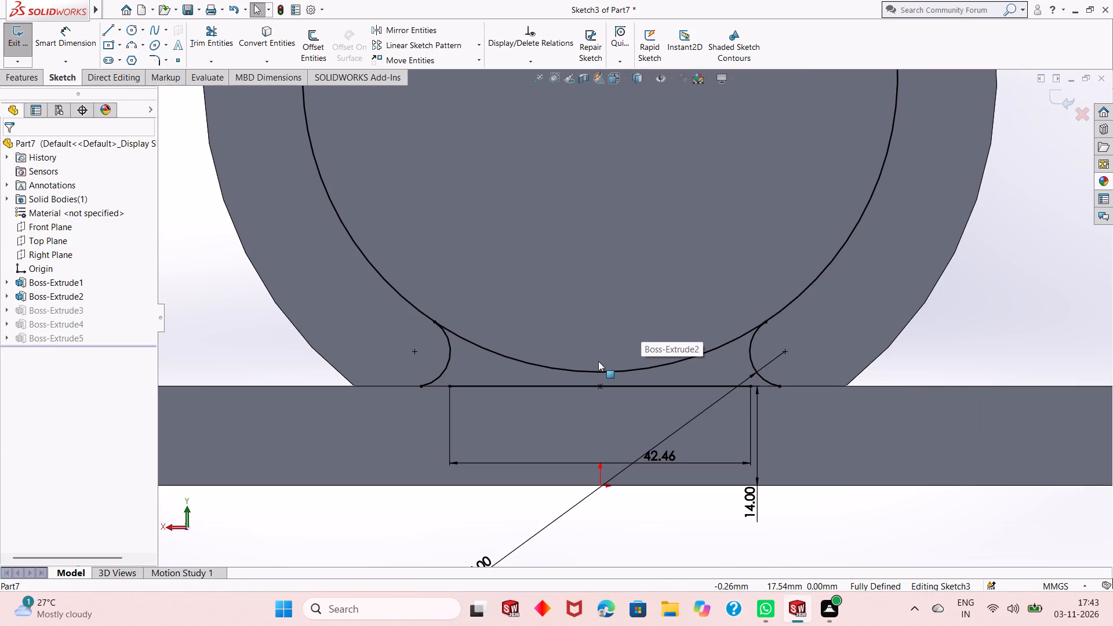
pyautogui.scroll(1, 590, 369)
pyautogui.click(207, 45)
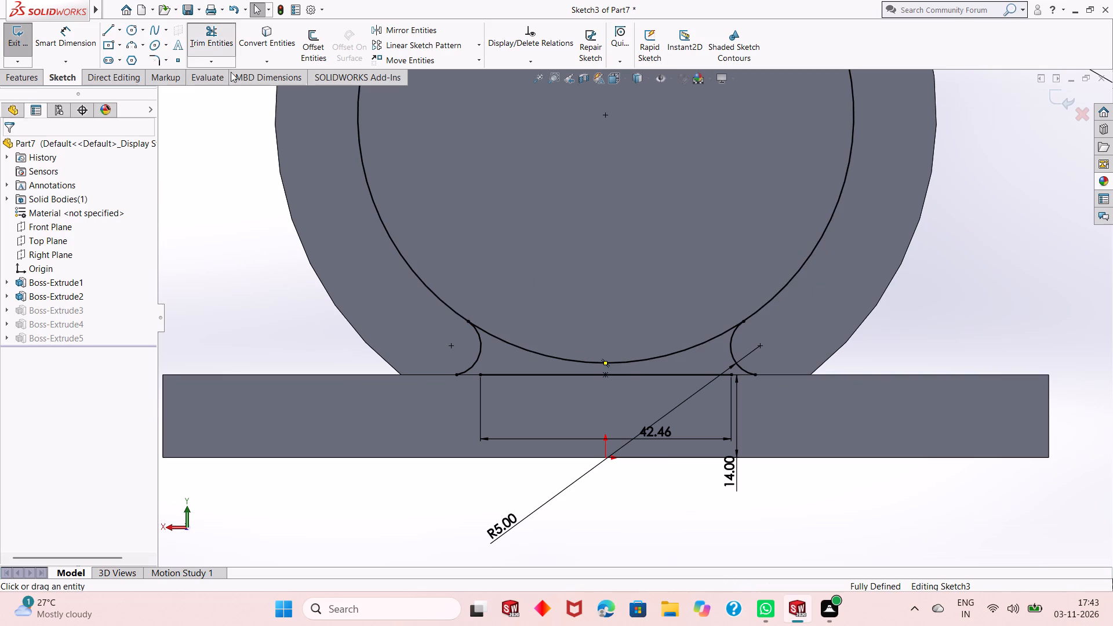
pyautogui.click(503, 341)
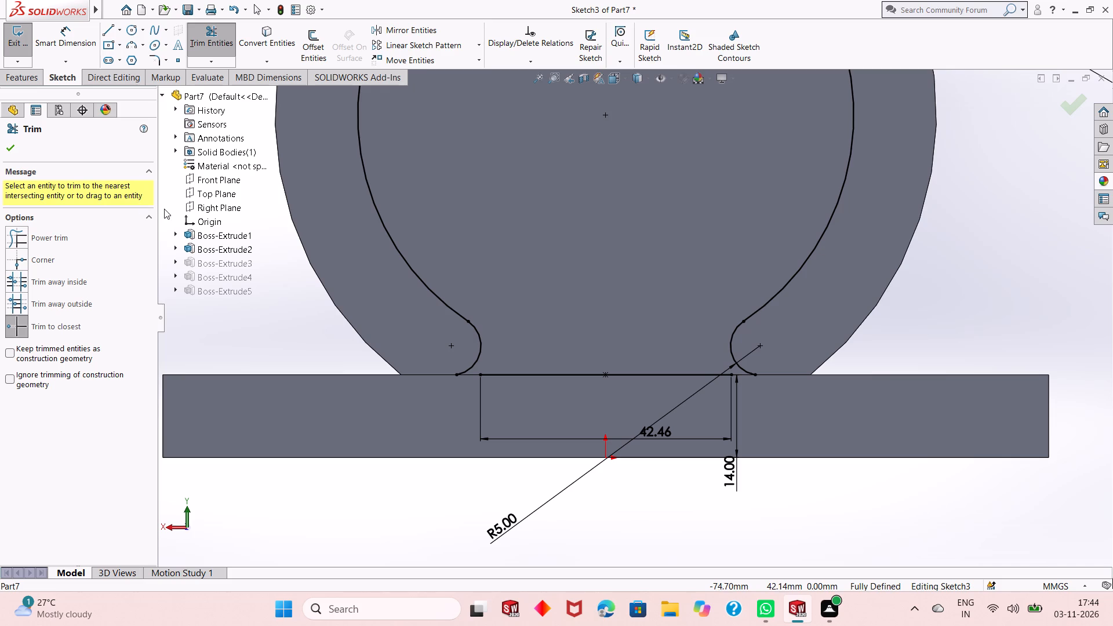
# Extend the horizontal line at both ends to meet the lower endpoints of the two R5 arcs, accepting the loss of its relations.
pyautogui.scroll(-1, 524, 381)
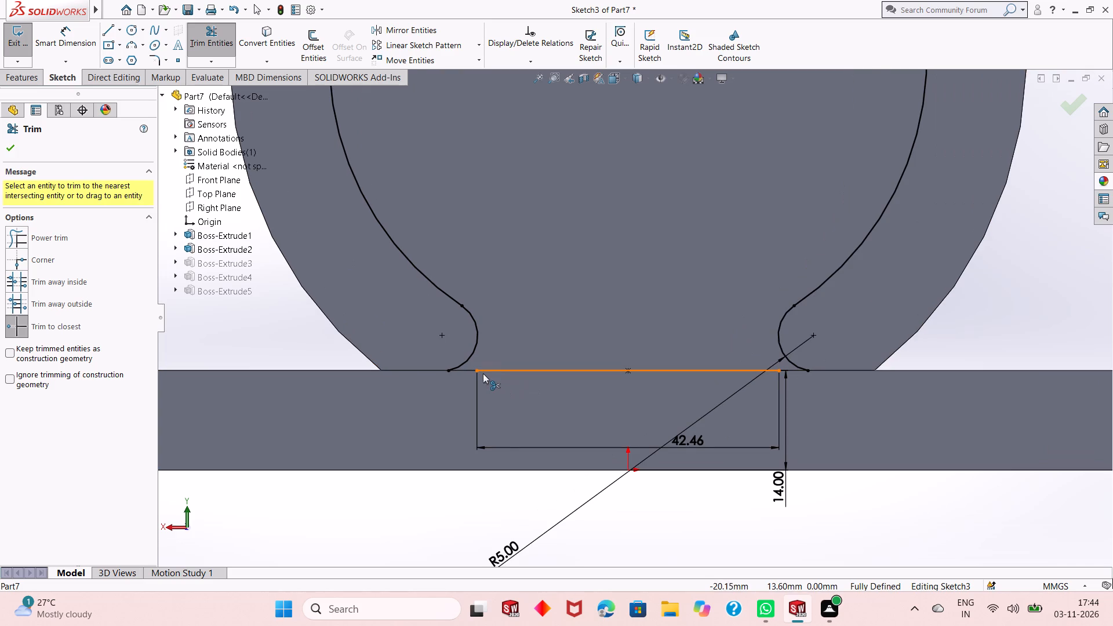
pyautogui.click(197, 60)
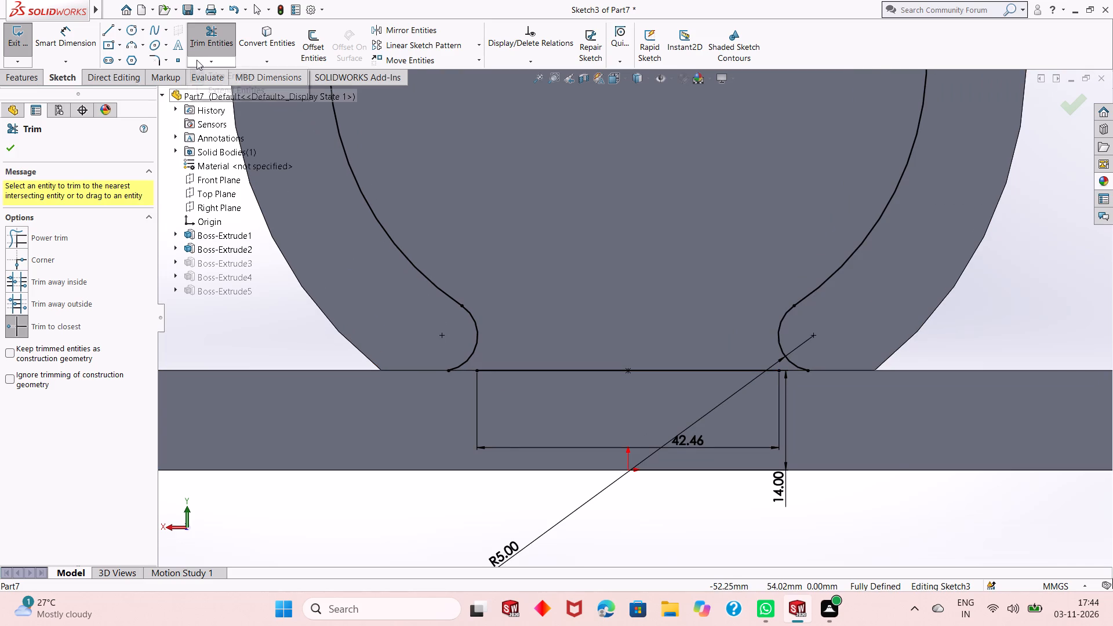
pyautogui.click(223, 85)
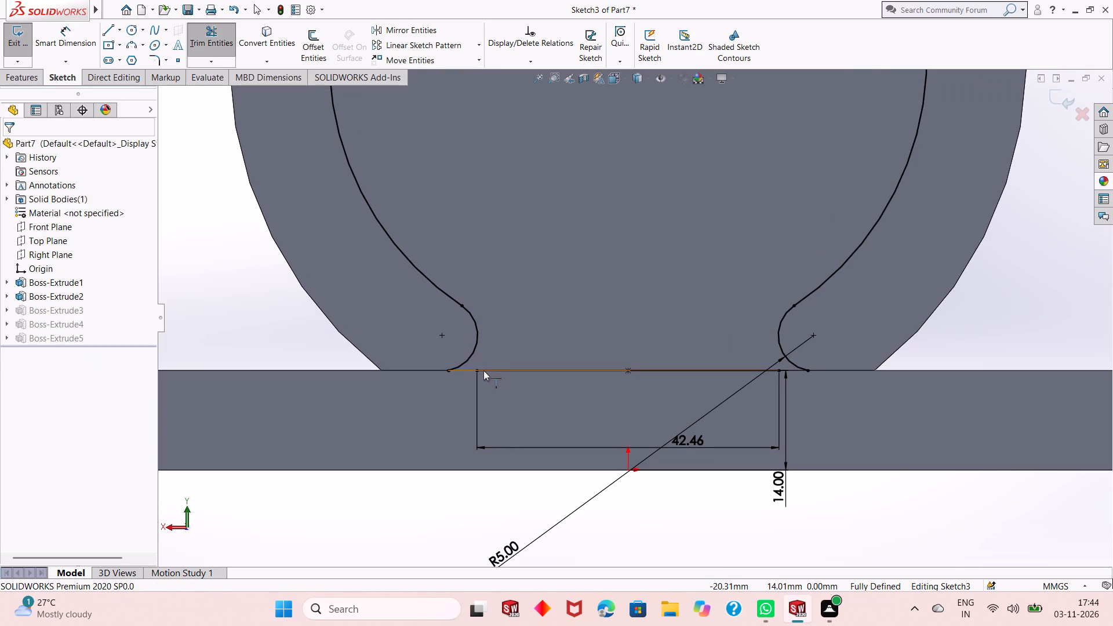
pyautogui.click(483, 370)
pyautogui.click(600, 315)
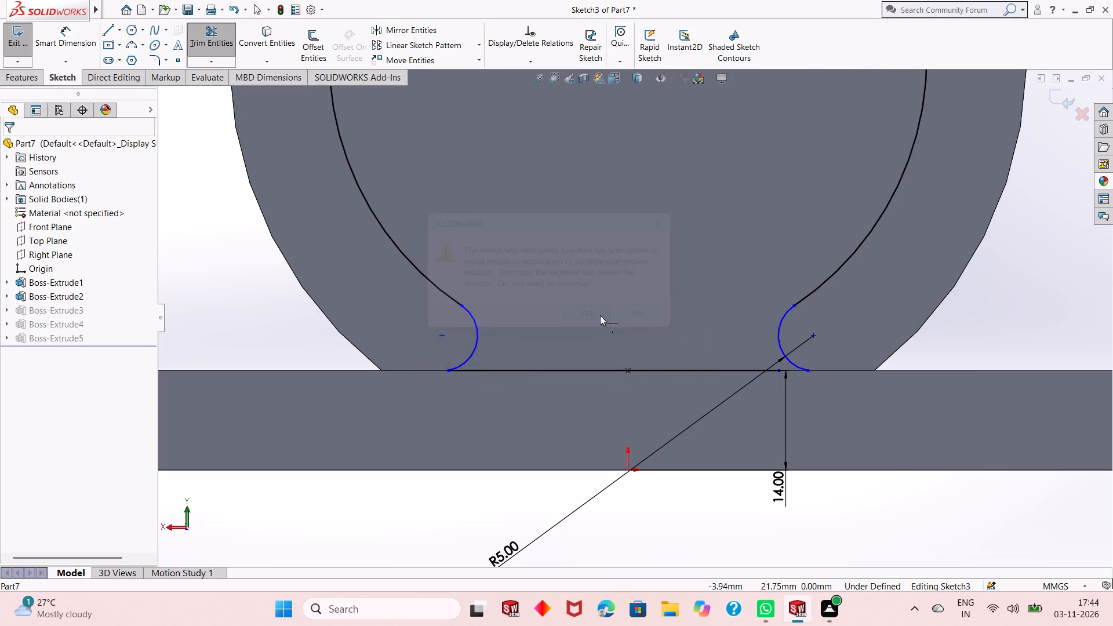
pyautogui.scroll(-5, 782, 339)
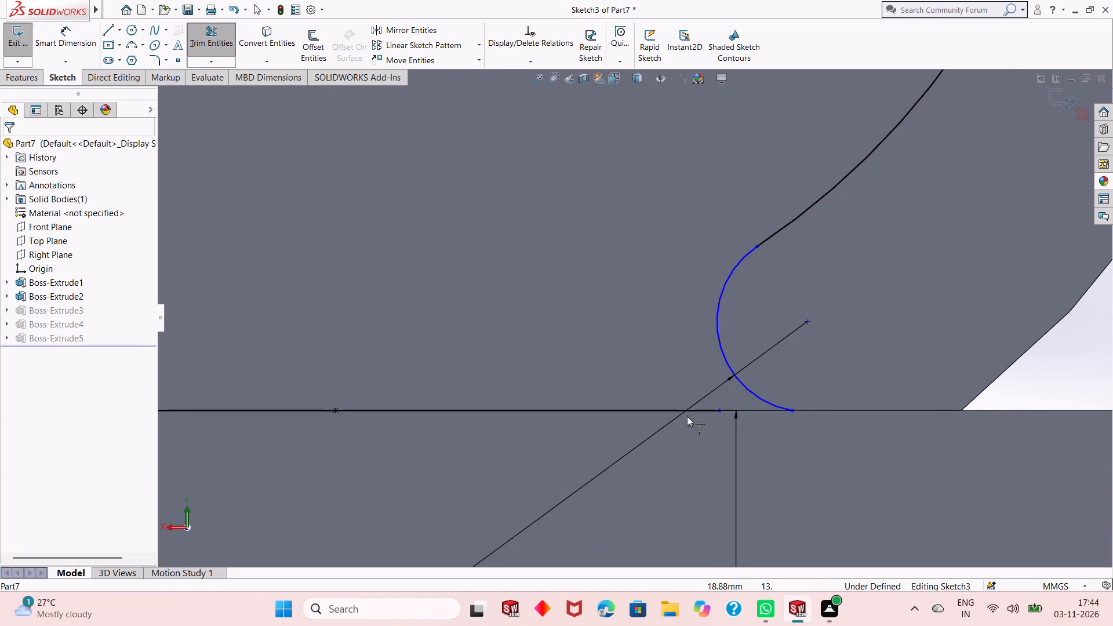
pyautogui.click(693, 413)
pyautogui.scroll(7, 694, 413)
pyautogui.scroll(1, 626, 380)
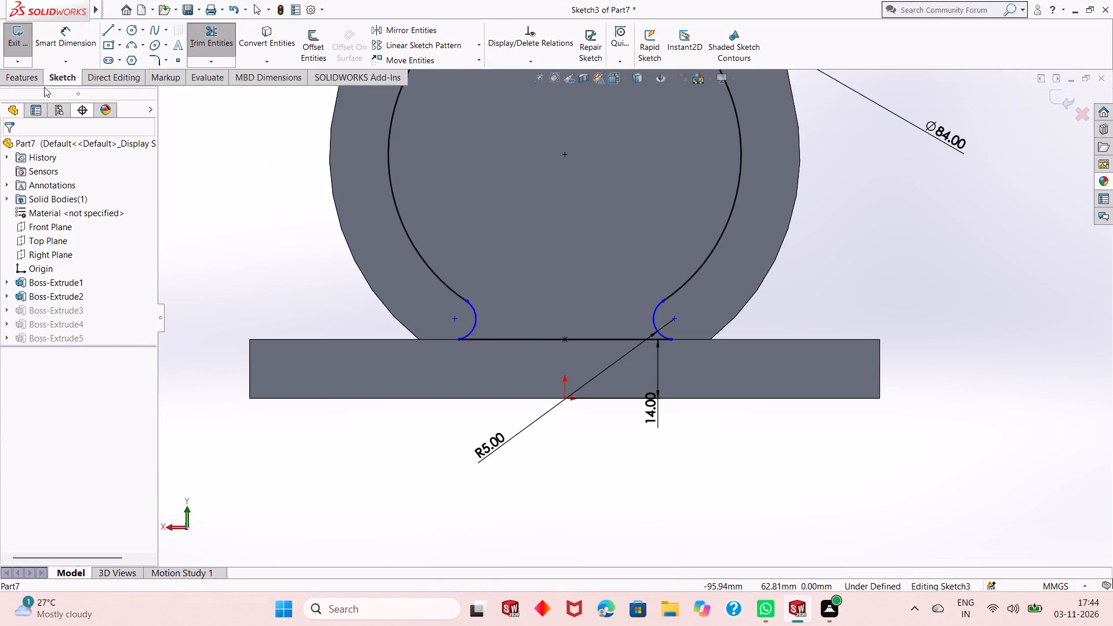
pyautogui.rightClick(249, 151)
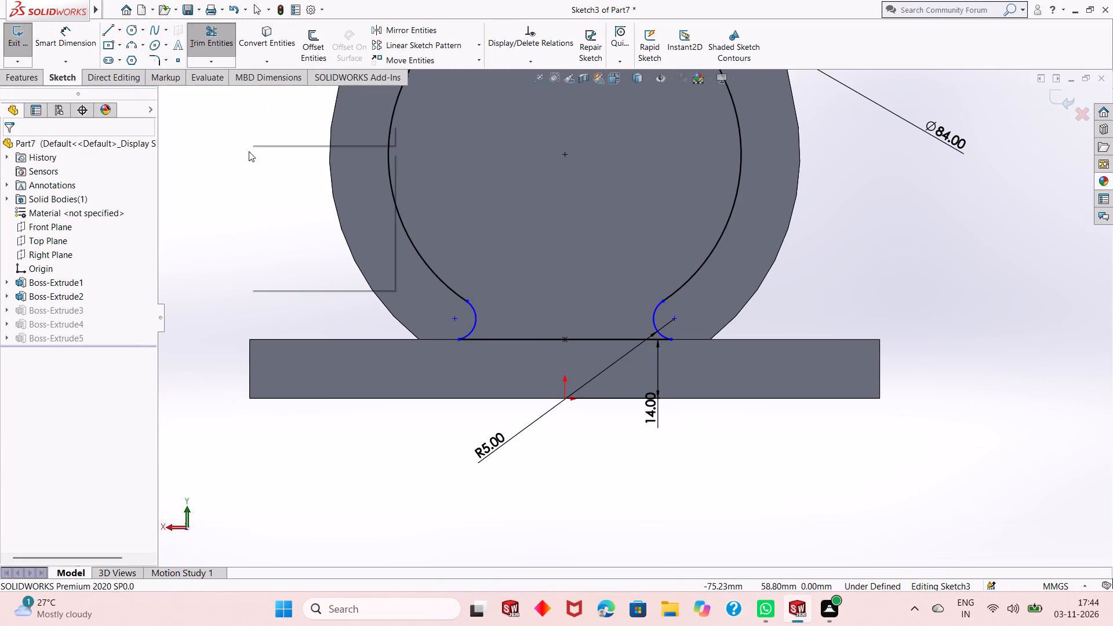
# Fix the lower endpoint of the left-hand mirrored R5 arc where it meets the bottom line, and exit the sketch.
pyautogui.click(281, 194)
pyautogui.scroll(-3, 509, 331)
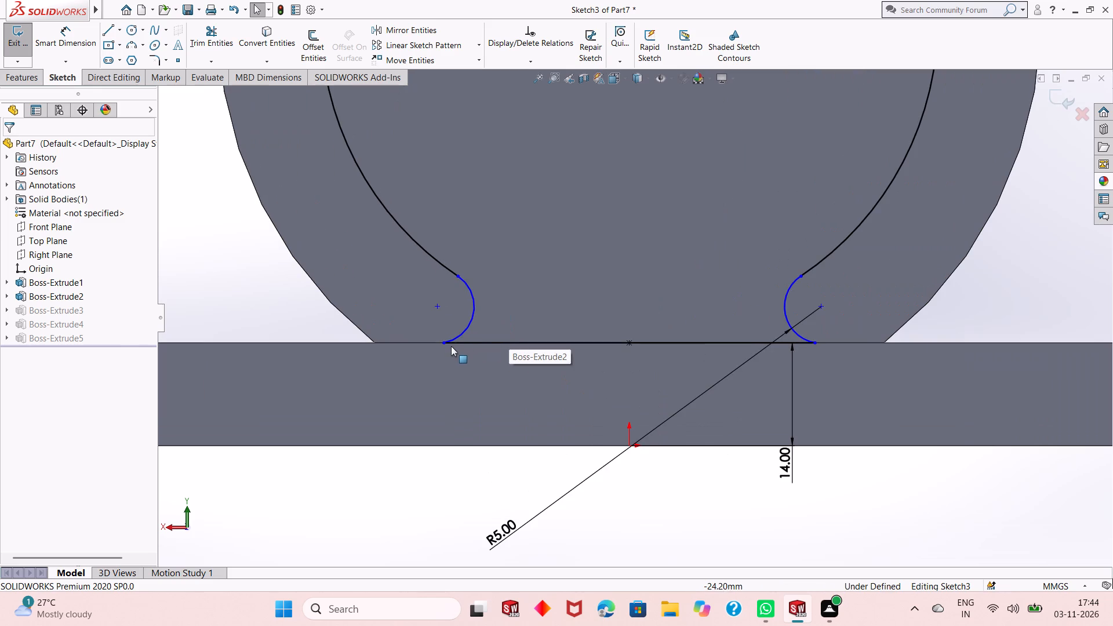
pyautogui.click(447, 345)
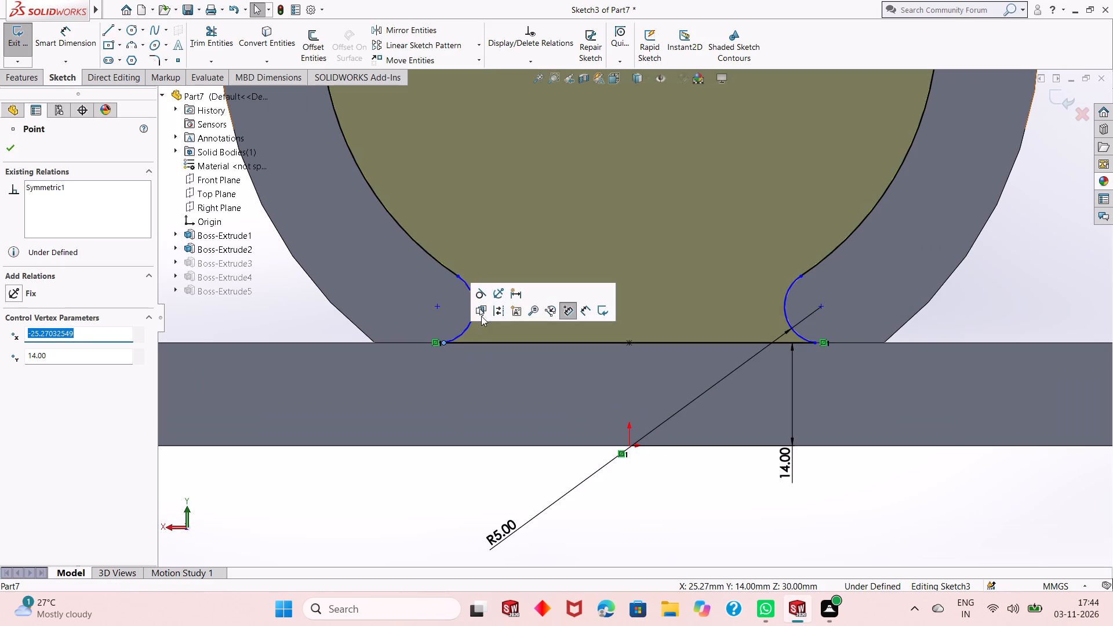
pyautogui.click(505, 294)
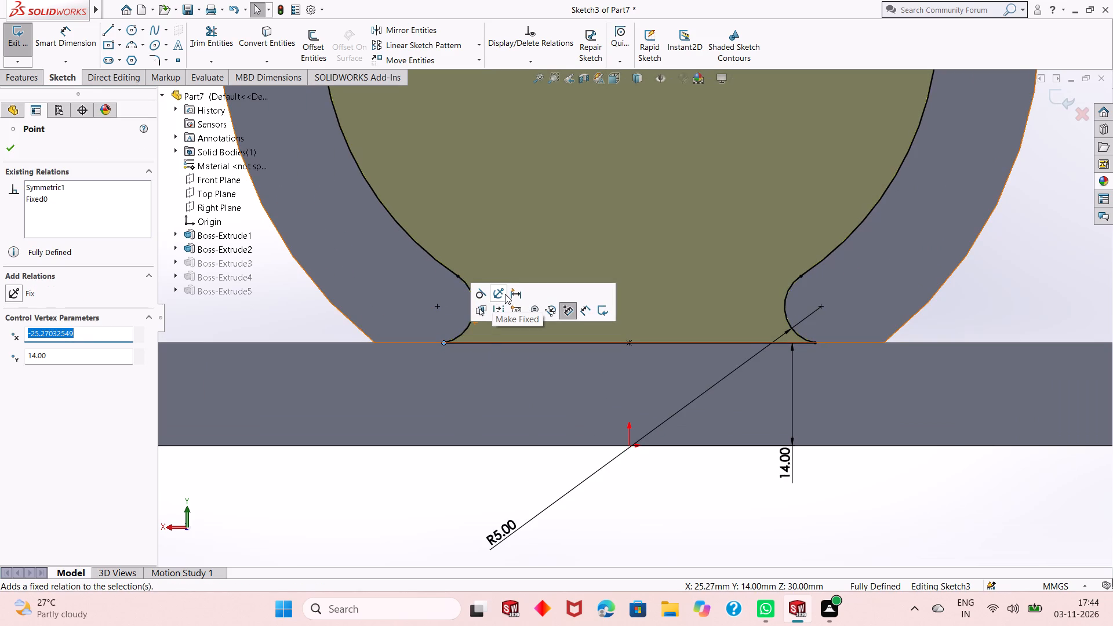
pyautogui.click(8, 148)
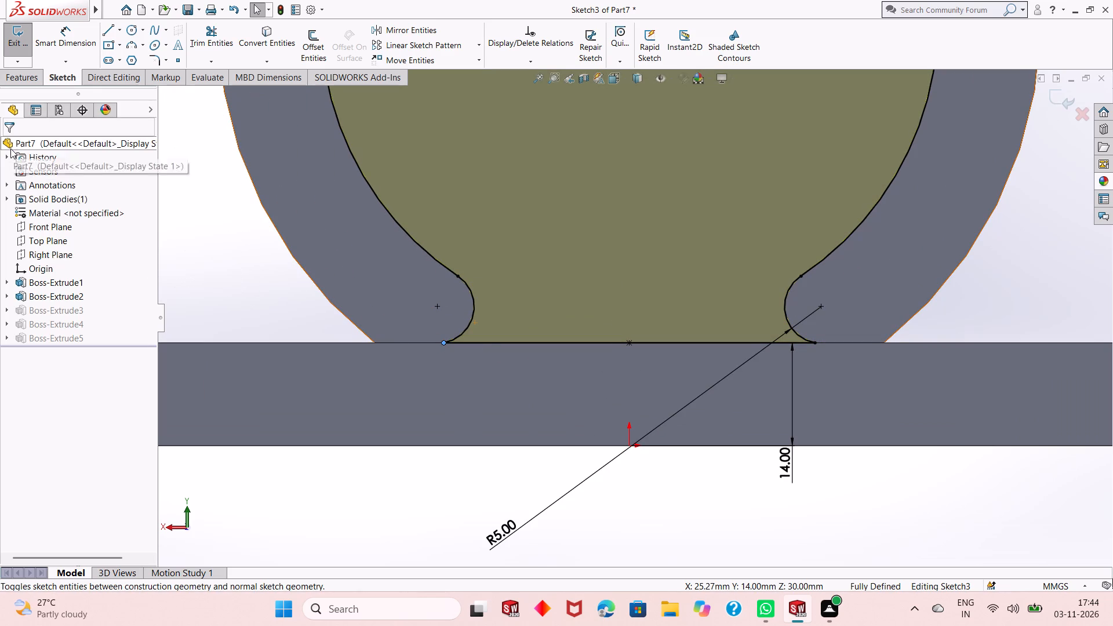
pyautogui.scroll(6, 616, 329)
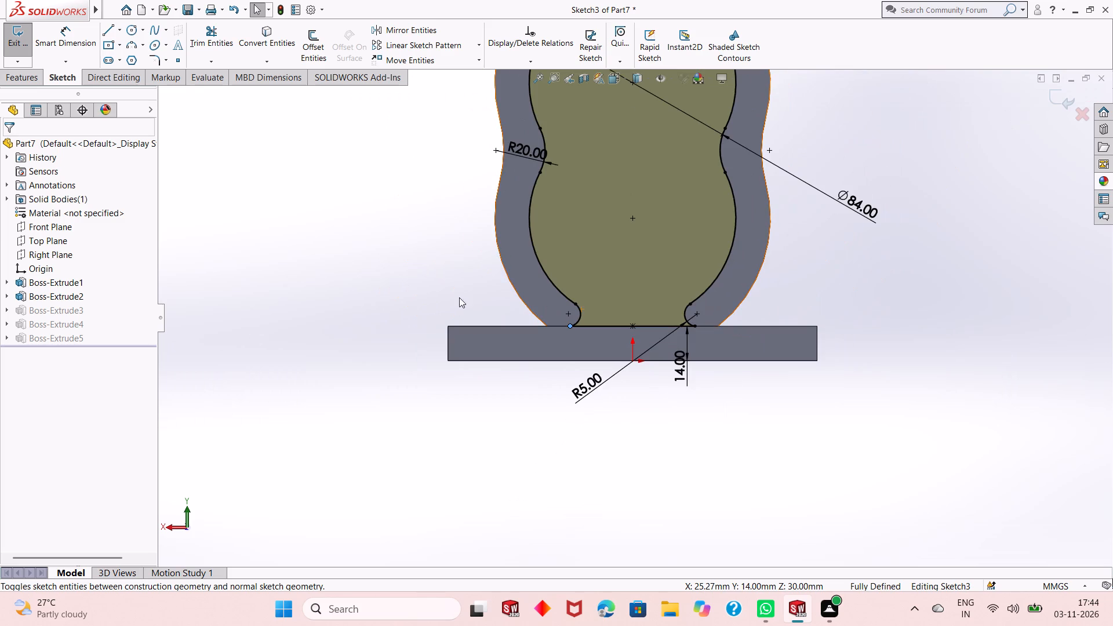
pyautogui.scroll(4, 707, 264)
pyautogui.scroll(-2, 648, 154)
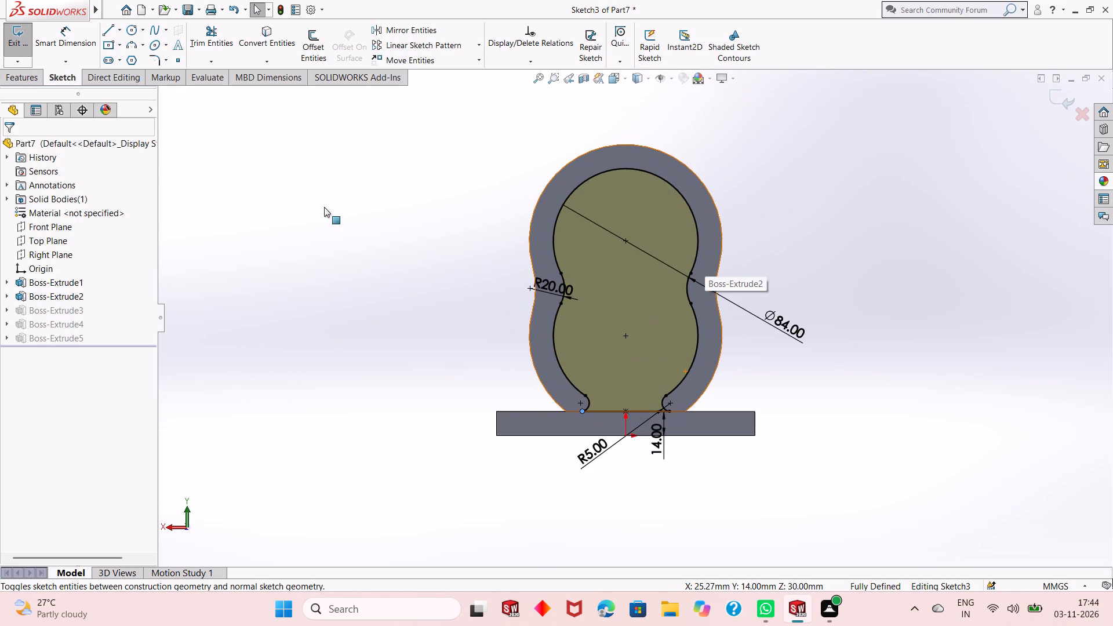
pyautogui.click(1055, 99)
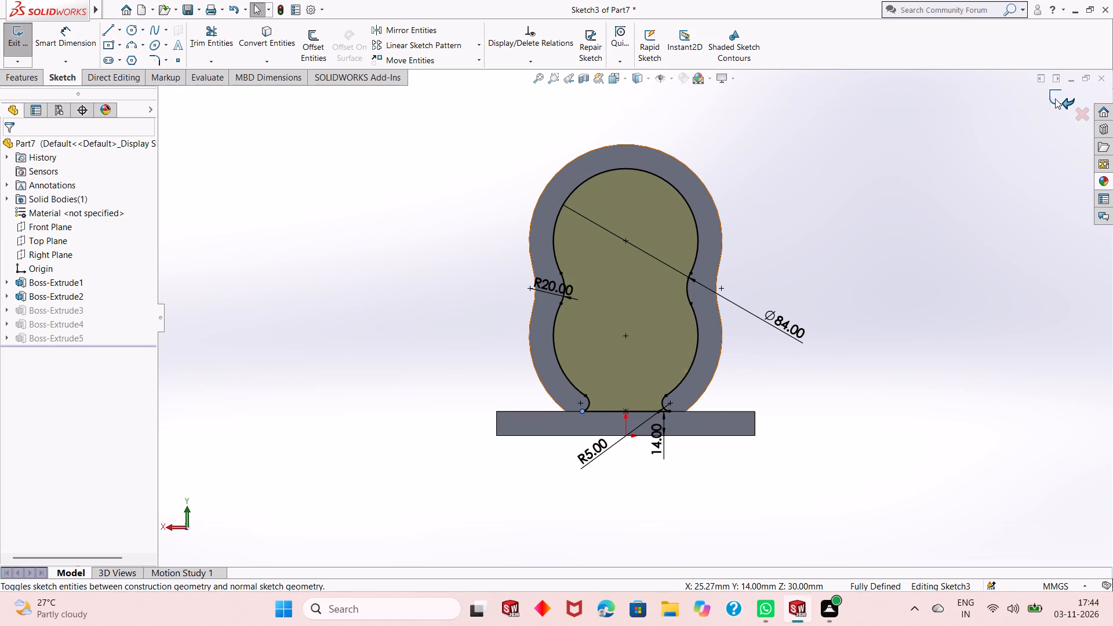
# Examine the rebuilt part from several sides, checking how the two-lobed boss meets the base plate.
pyautogui.moveTo(933, 587); pyautogui.dragTo(931, 595, button='middle')
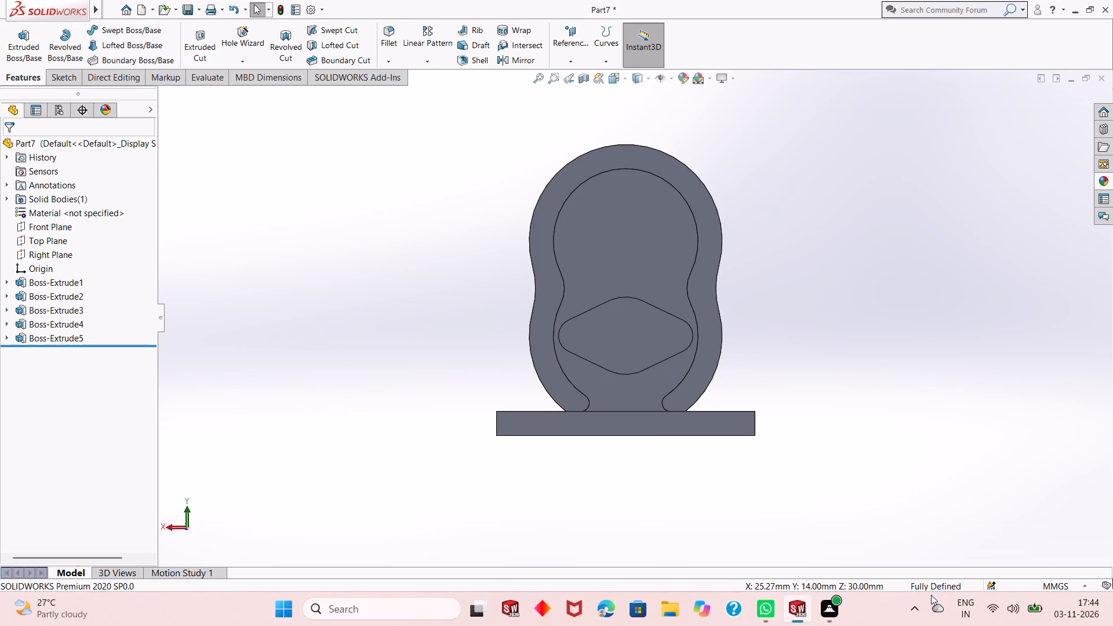
pyautogui.moveTo(931, 595); pyautogui.dragTo(918, 603, button='middle')
pyautogui.moveTo(862, 385); pyautogui.dragTo(820, 399, button='middle')
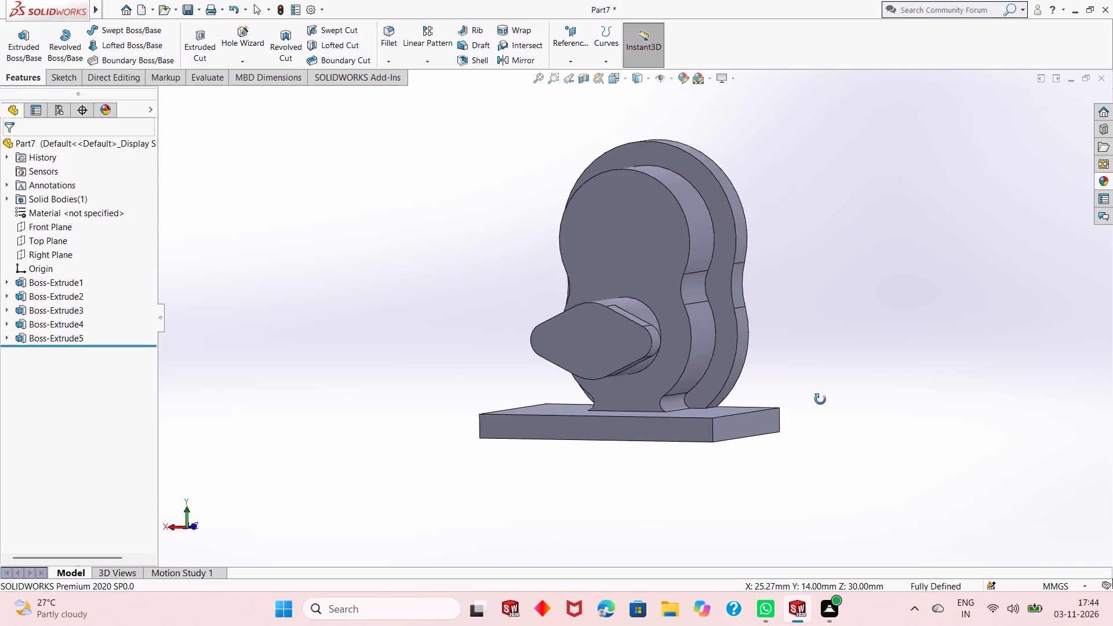
pyautogui.moveTo(820, 399); pyautogui.dragTo(812, 396, button='middle')
pyautogui.moveTo(812, 396); pyautogui.dragTo(817, 428, button='middle')
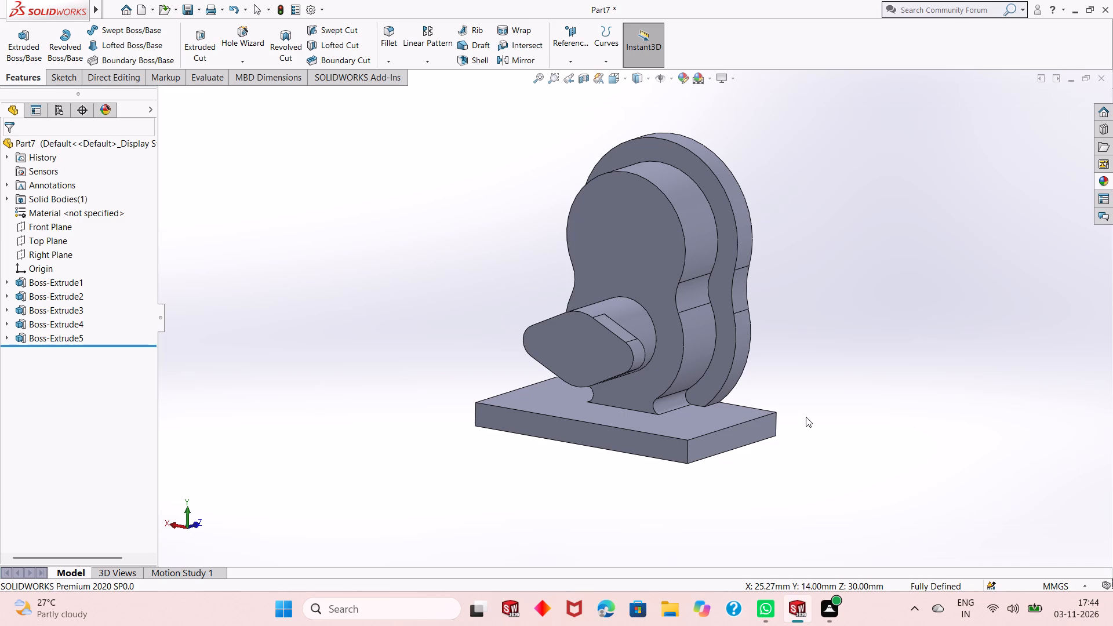
pyautogui.moveTo(834, 391); pyautogui.dragTo(974, 343, button='middle')
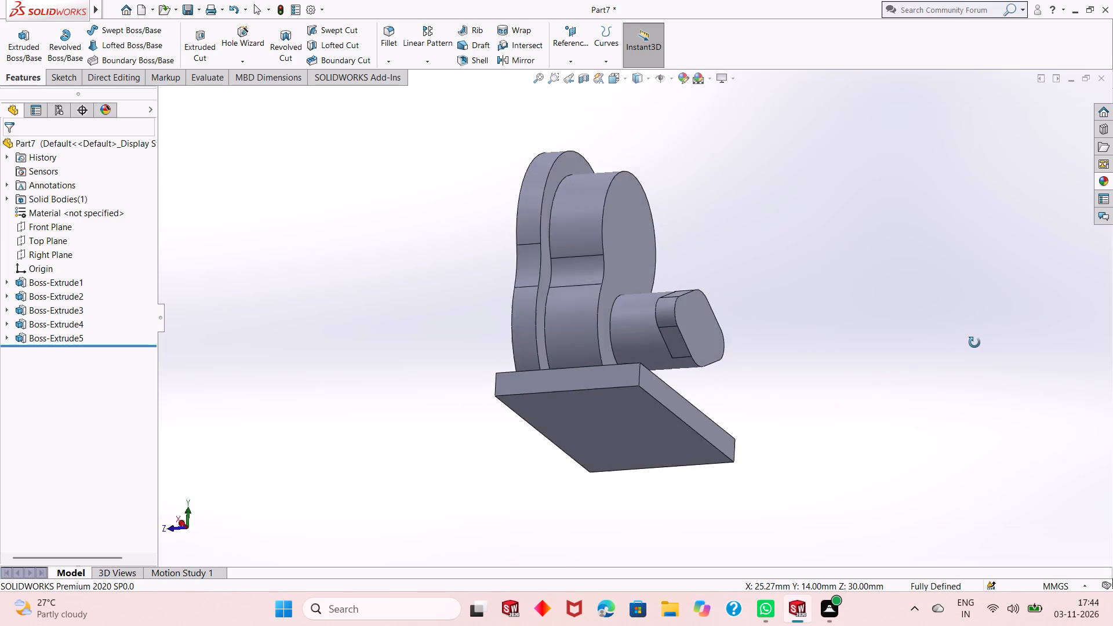
pyautogui.moveTo(974, 343); pyautogui.dragTo(882, 423, button='middle')
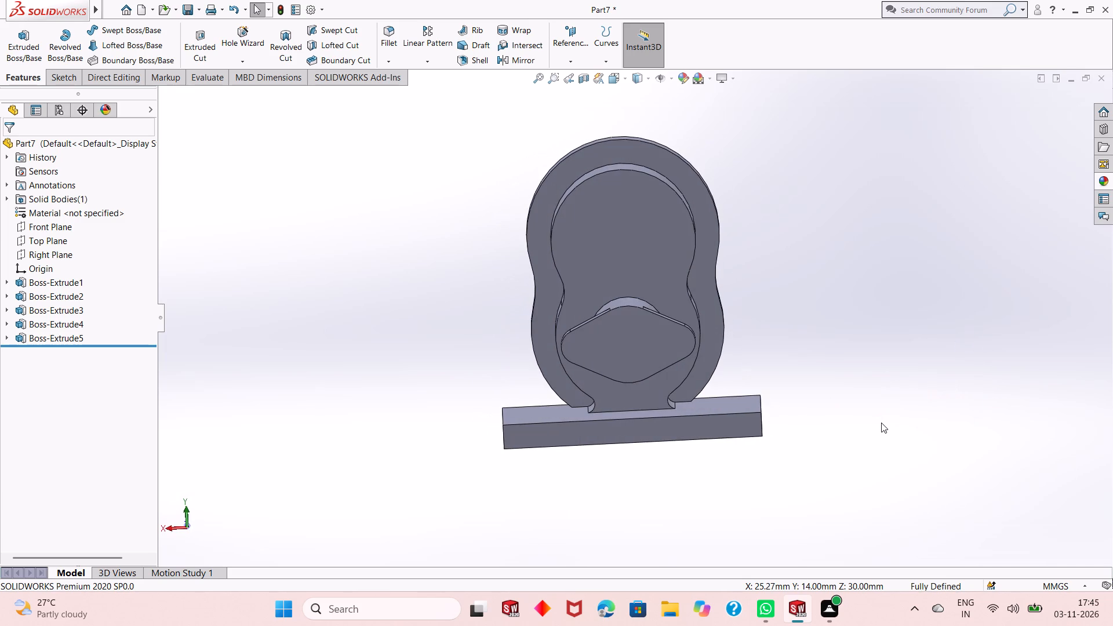
pyautogui.scroll(-1, 731, 307)
pyautogui.moveTo(761, 348); pyautogui.dragTo(761, 350, button='middle')
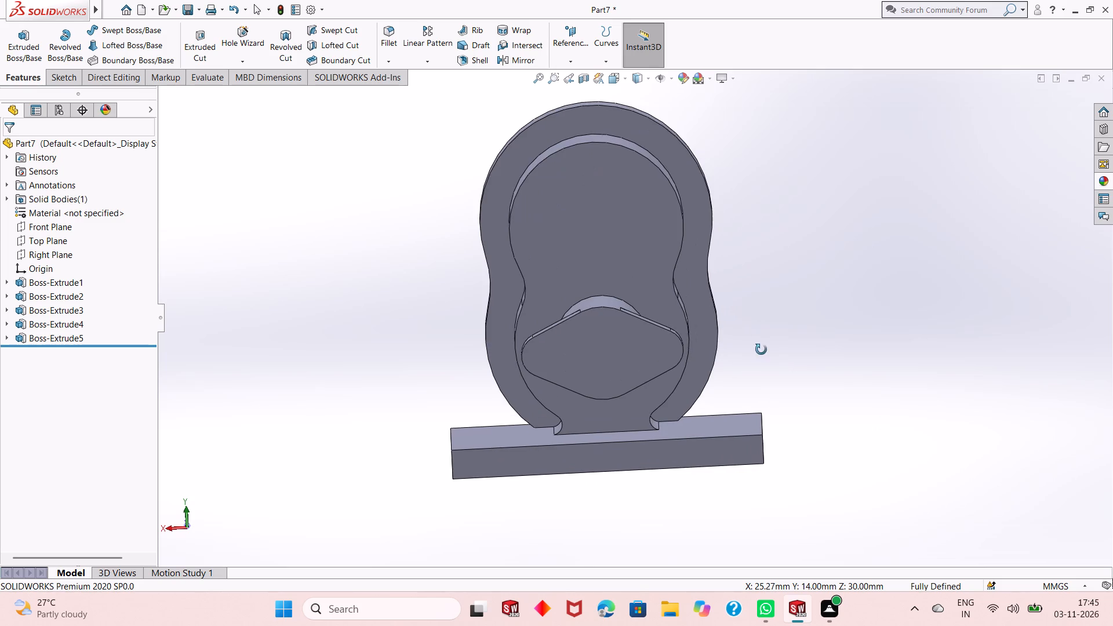
pyautogui.moveTo(761, 350); pyautogui.dragTo(676, 356, button='middle')
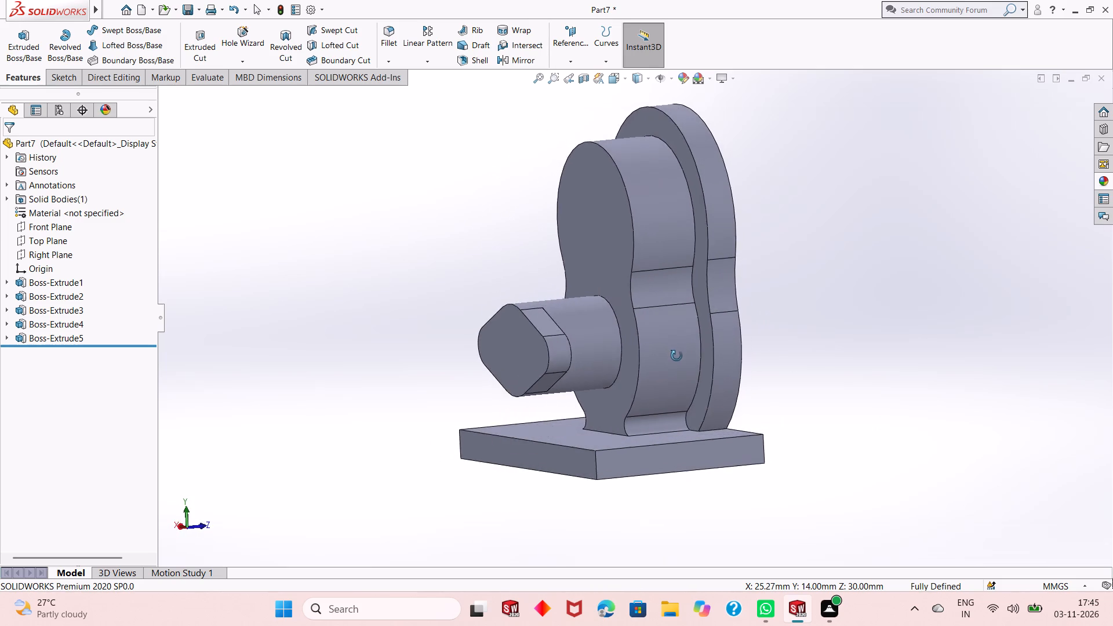
pyautogui.moveTo(676, 356); pyautogui.dragTo(725, 414, button='middle')
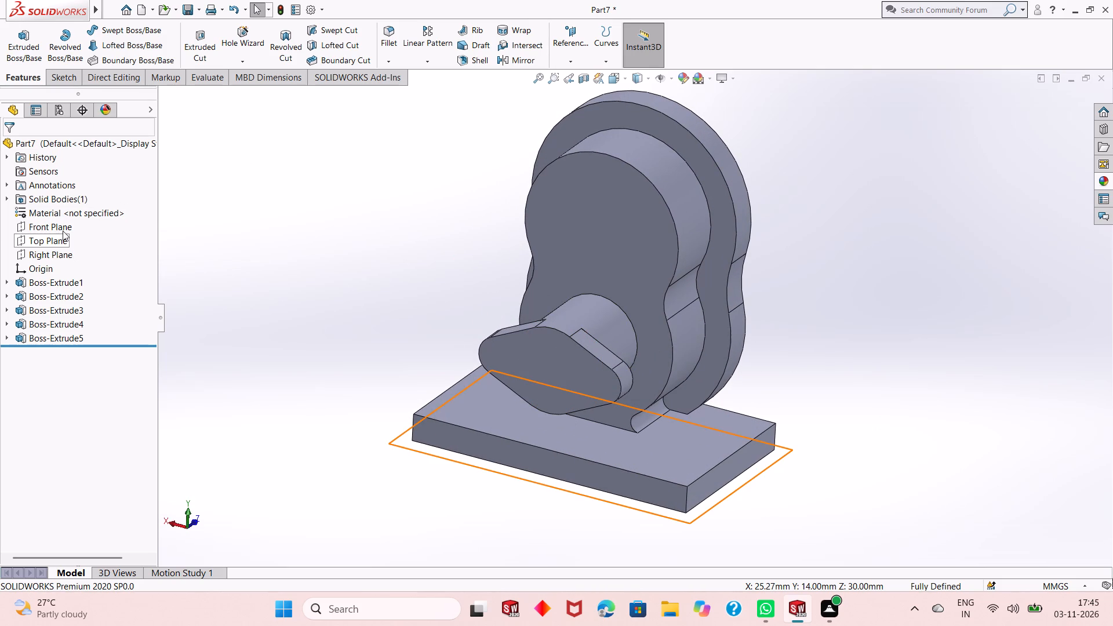
# Start a new sketch on the part's Right Plane.
pyautogui.click(57, 252)
pyautogui.moveTo(330, 329); pyautogui.dragTo(267, 279, button='middle')
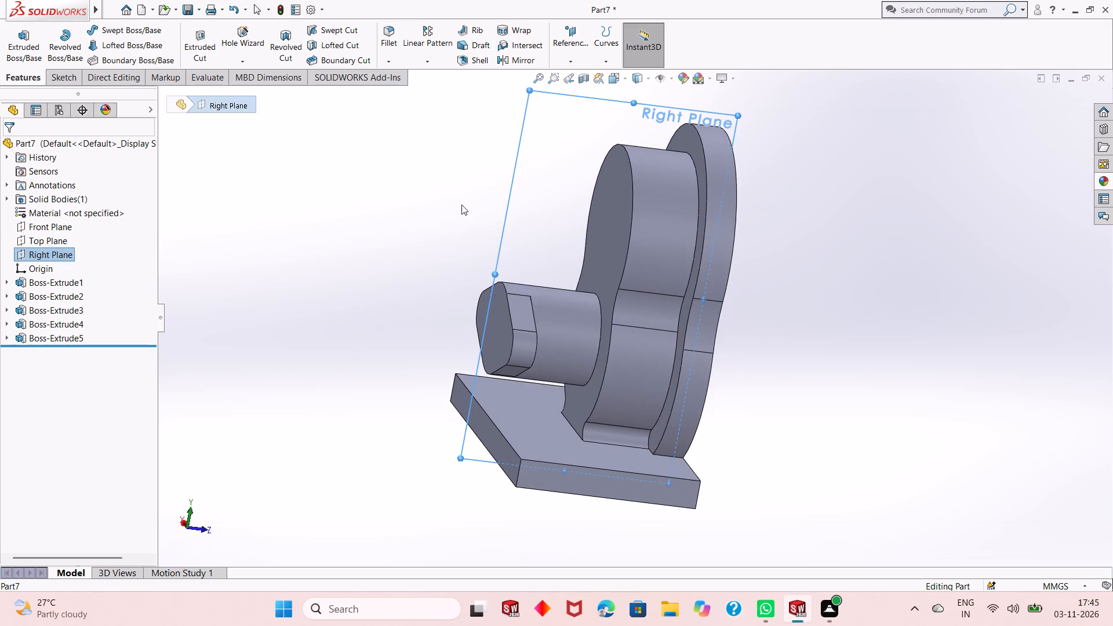
pyautogui.rightClick(528, 145)
pyautogui.click(551, 132)
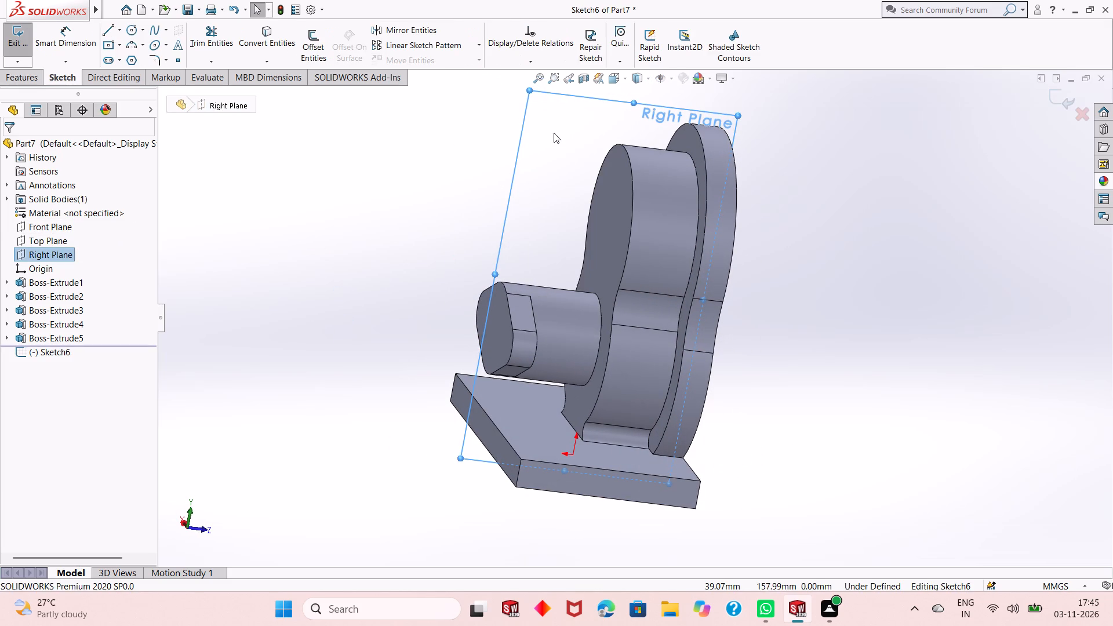
pyautogui.hotkey('ctrl', '8')
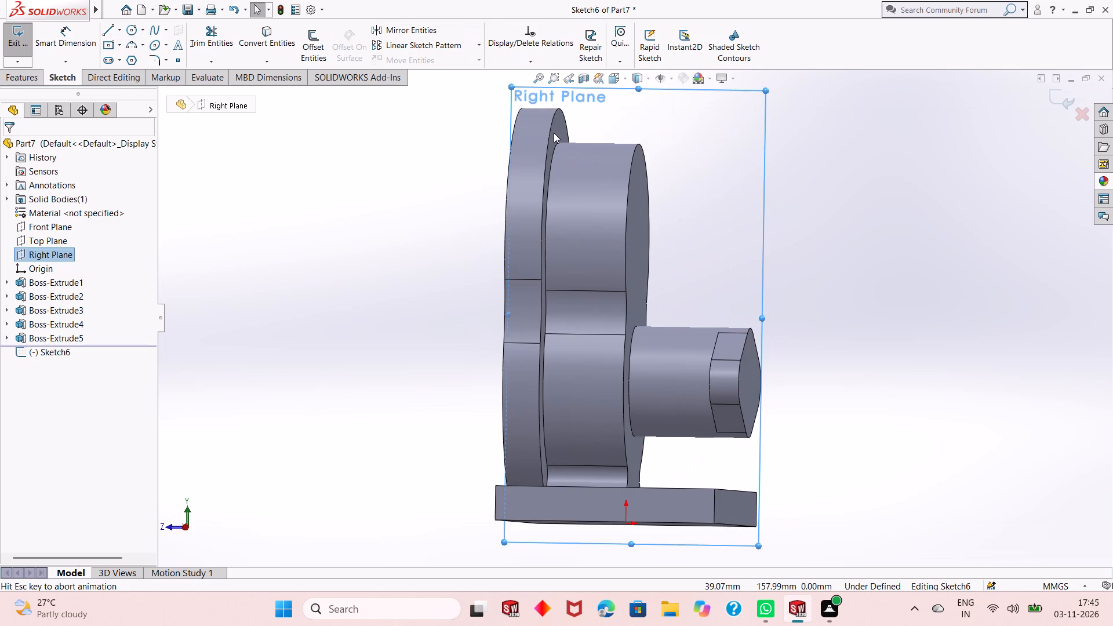
pyautogui.hotkey('ctrl', '8')
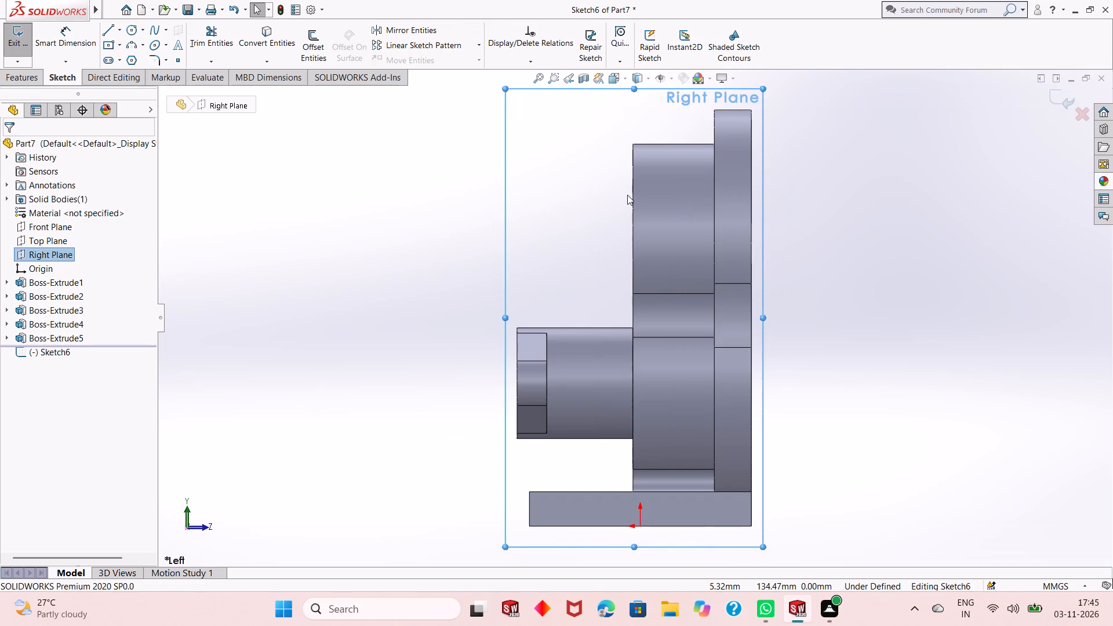
pyautogui.scroll(2, 627, 195)
pyautogui.scroll(-1, 638, 227)
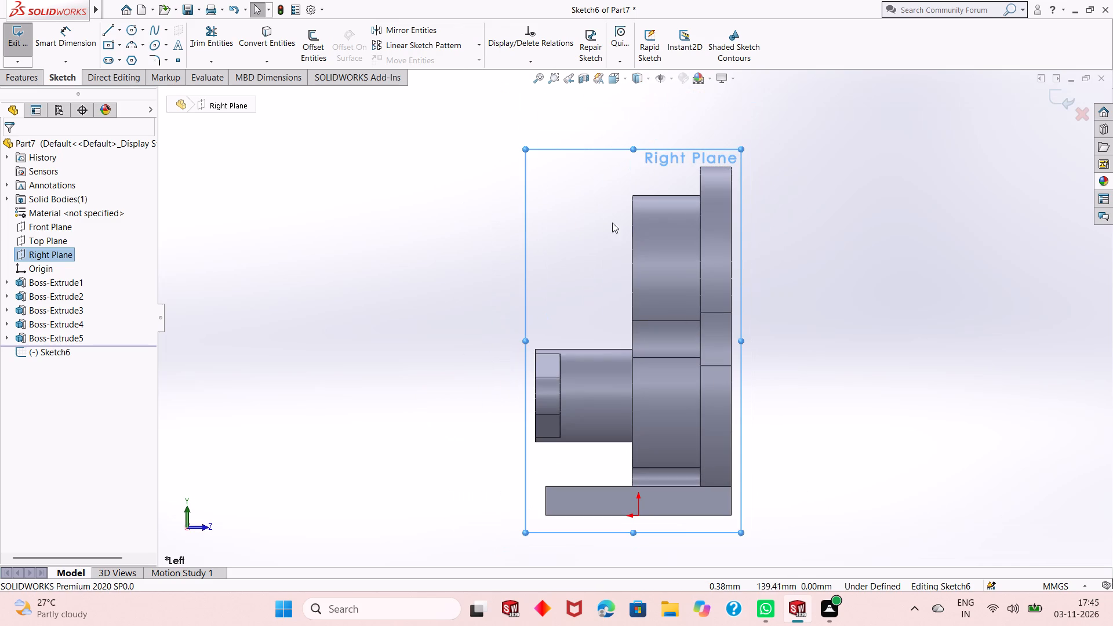
# Sketch a slanted line about 80 mm long from the two-lobed boss's front face near its top to the cylinder's upper edge near its outer end.
pyautogui.click(106, 27)
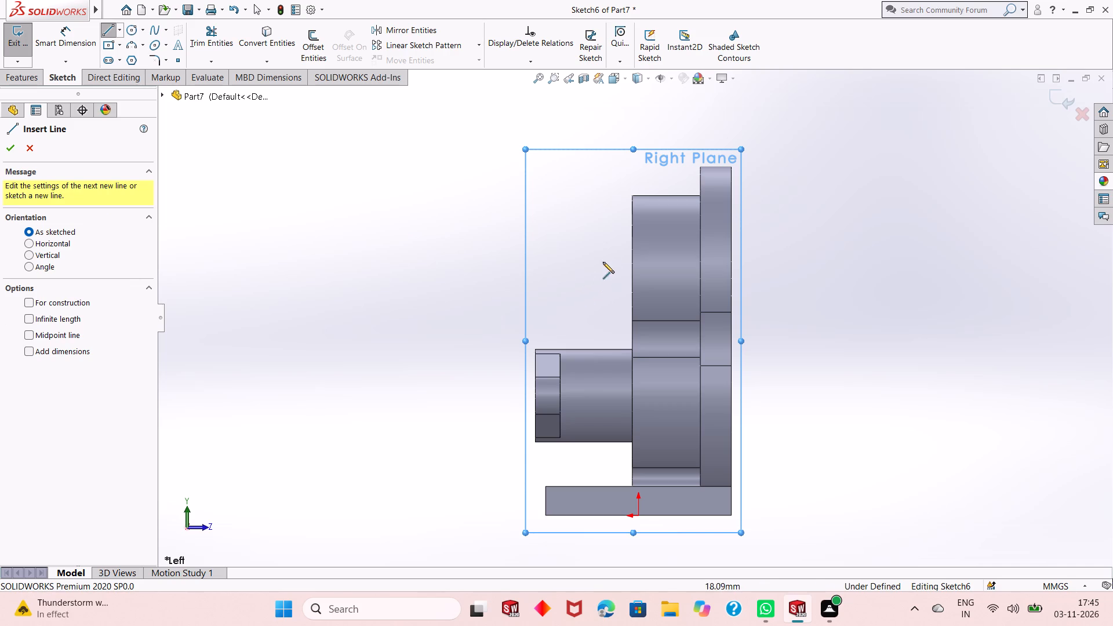
pyautogui.click(633, 210)
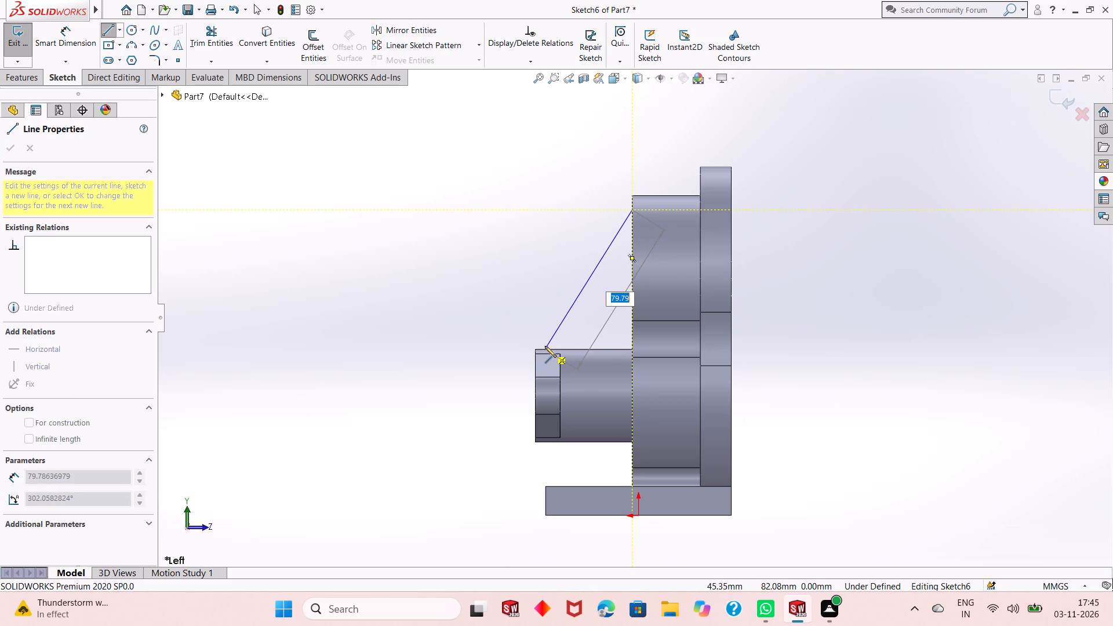
pyautogui.click(543, 348)
pyautogui.rightClick(527, 290)
pyautogui.click(542, 292)
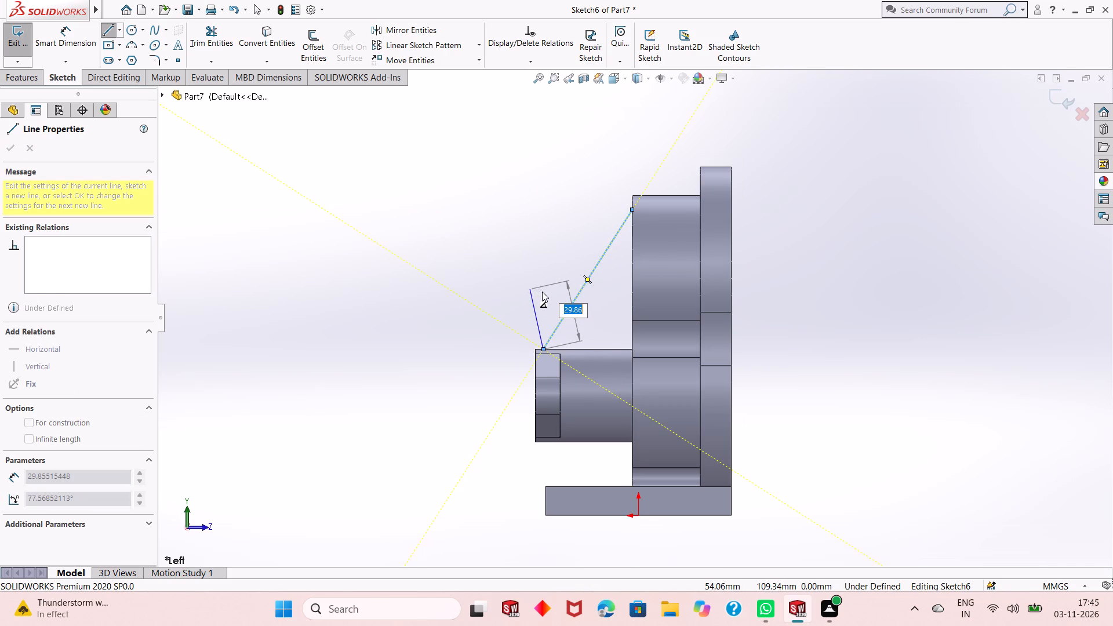
pyautogui.rightClick(543, 292)
pyautogui.click(555, 300)
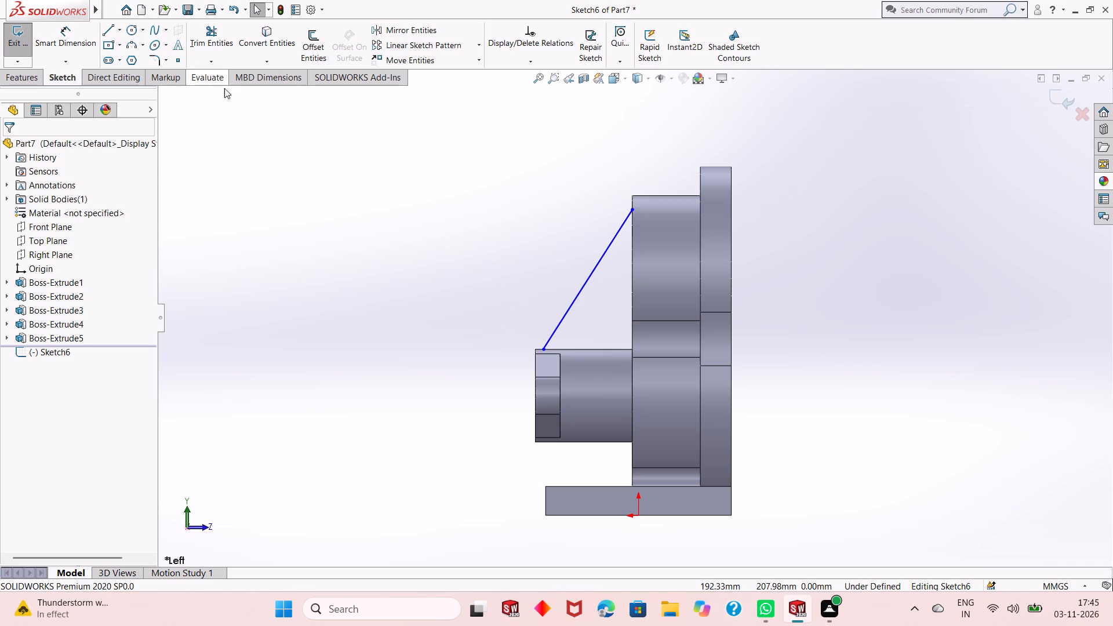
# Dimension the slanted line's lower endpoint 3 mm from the cylinder's outer end face.
pyautogui.click(82, 46)
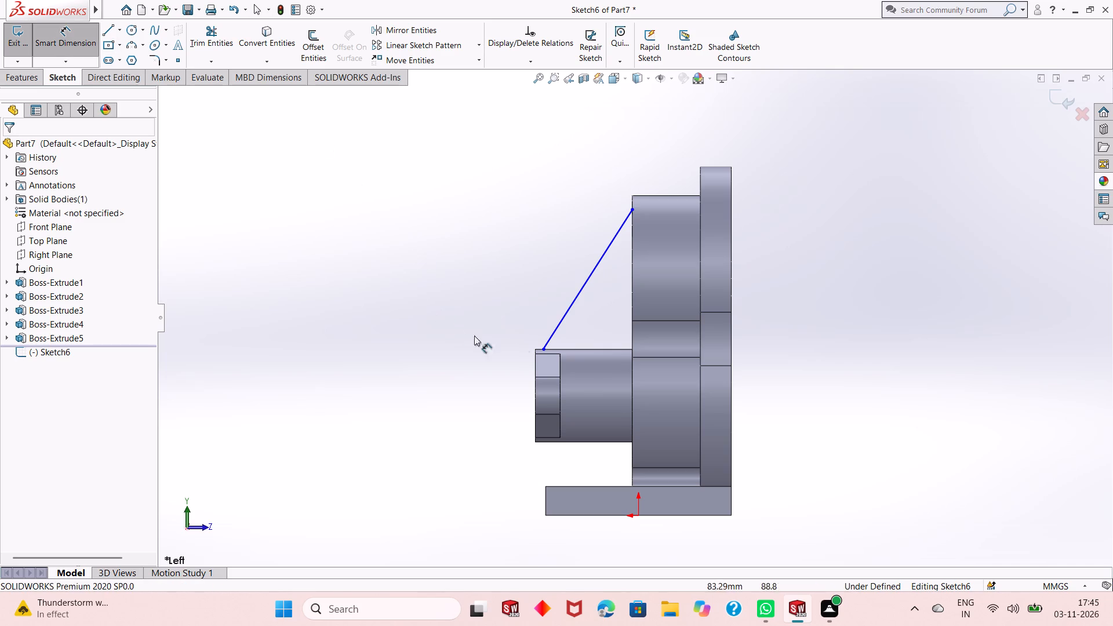
pyautogui.scroll(-5, 556, 341)
pyautogui.click(559, 343)
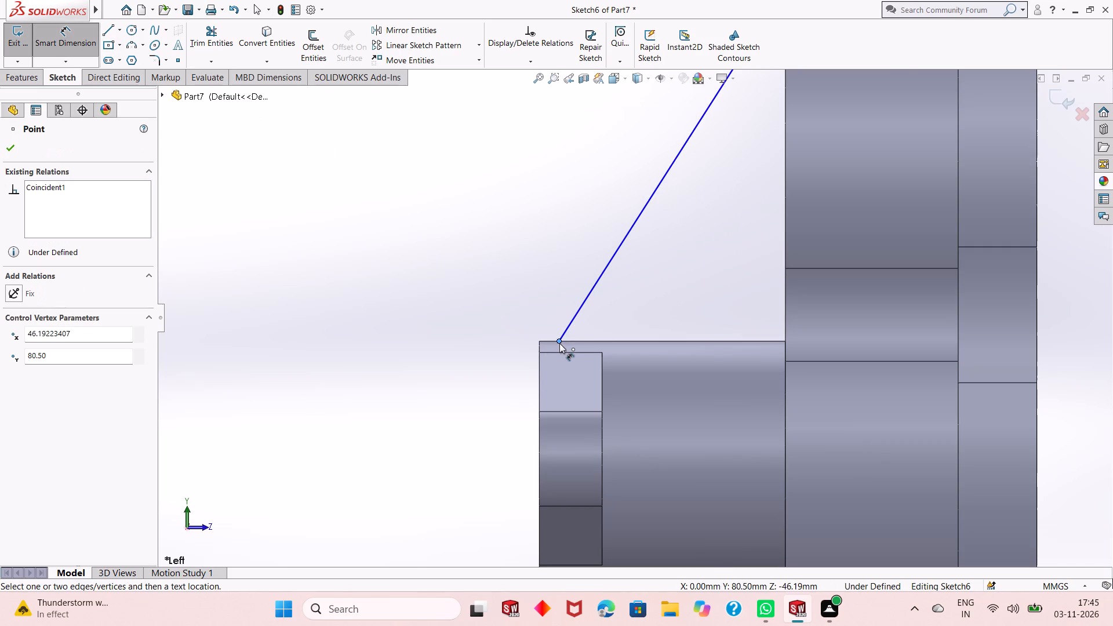
pyautogui.click(538, 350)
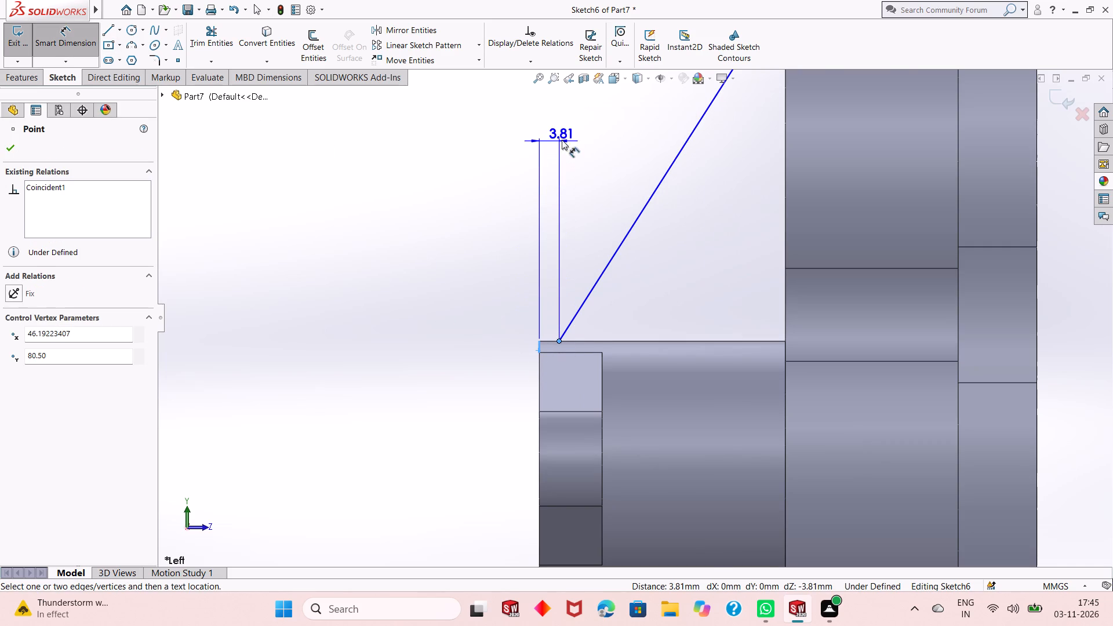
pyautogui.click(562, 140)
pyautogui.press('3')
pyautogui.press('Return')
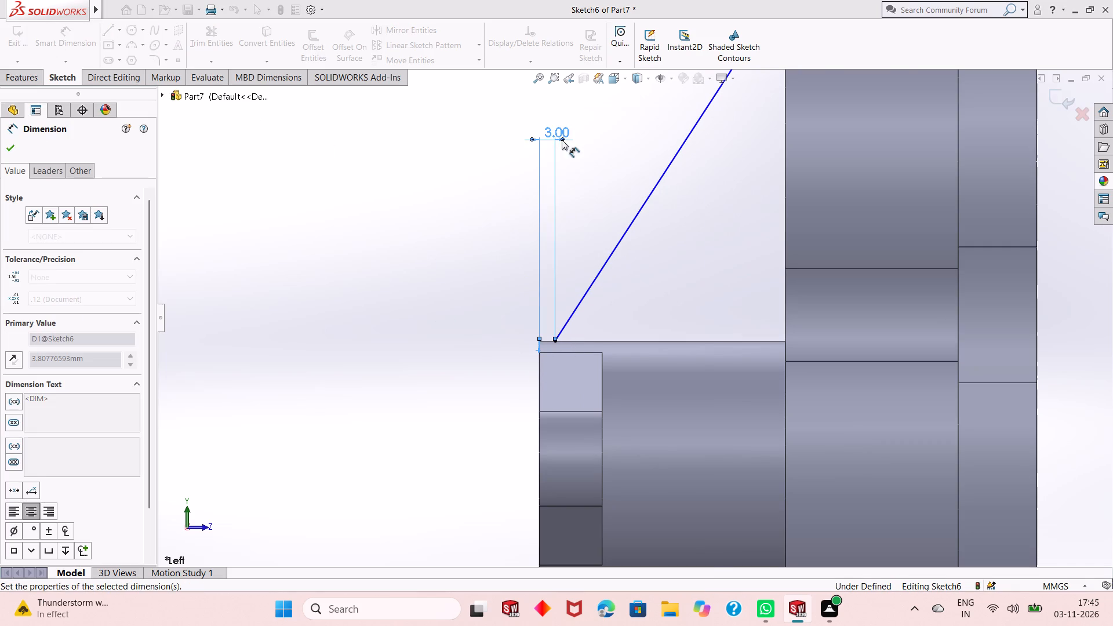
# Dimension the slanted line's upper endpoint 130 mm above the base plate's bottom edge.
pyautogui.scroll(2, 601, 257)
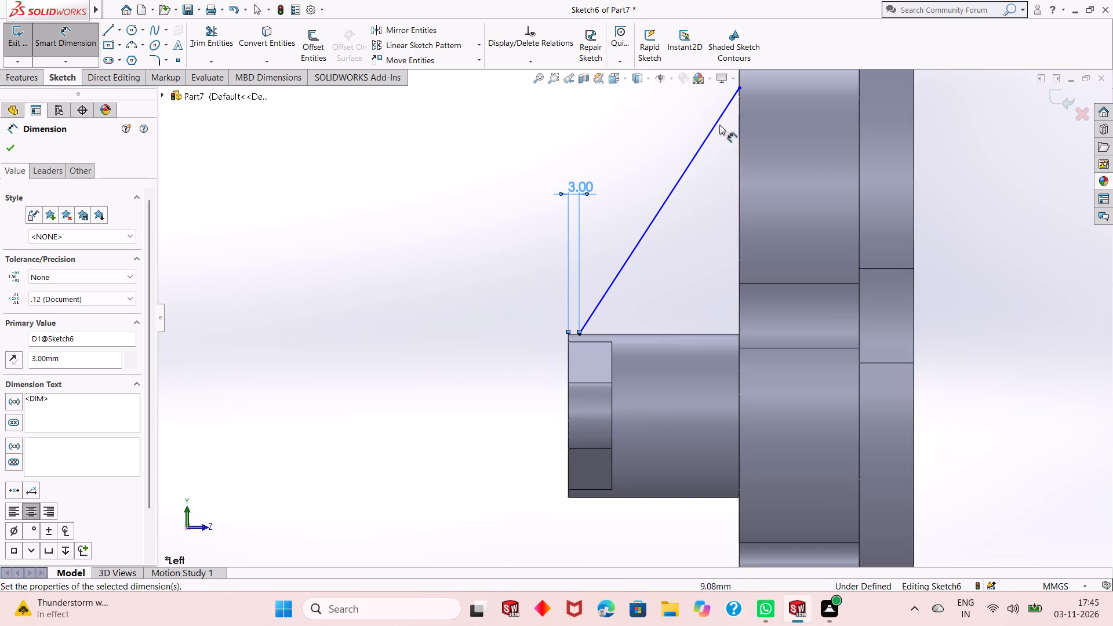
pyautogui.click(740, 90)
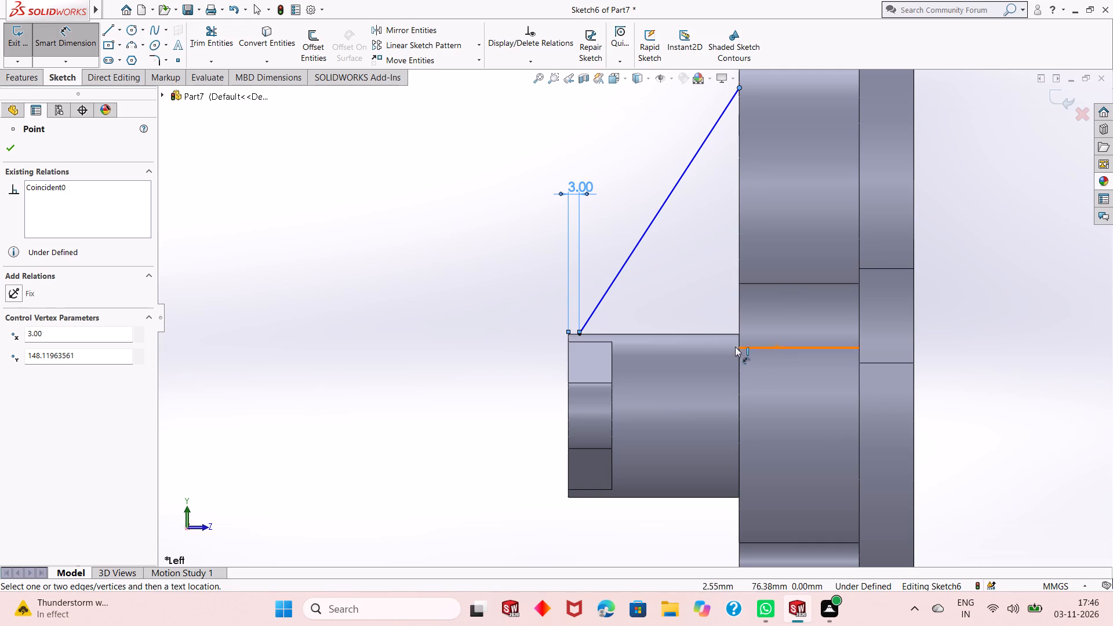
pyautogui.scroll(2, 714, 335)
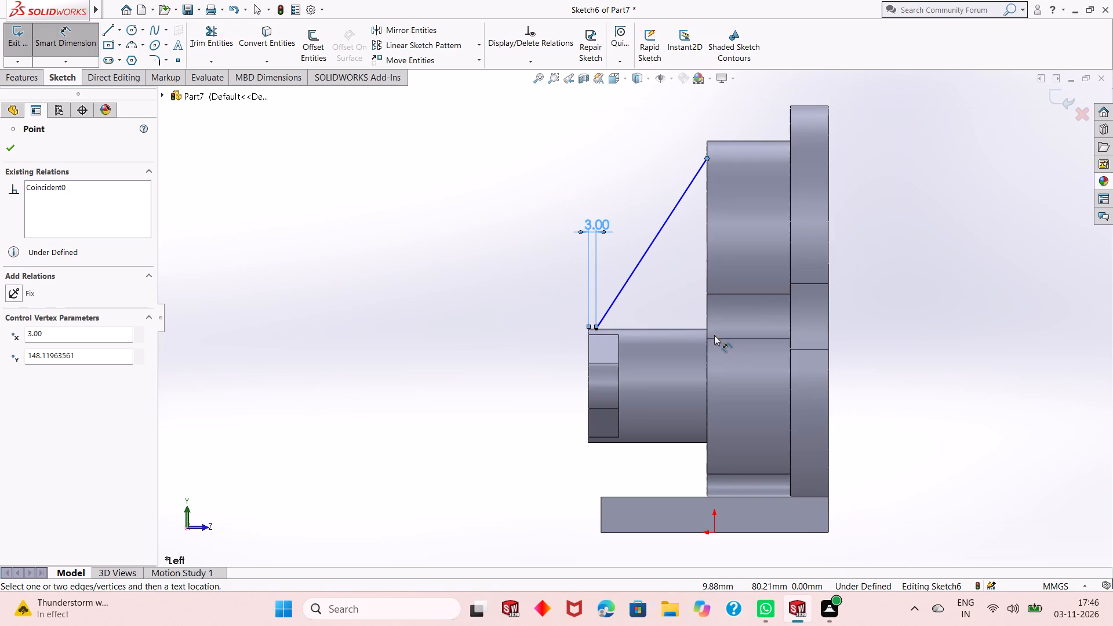
pyautogui.scroll(1, 714, 335)
pyautogui.scroll(-1, 714, 335)
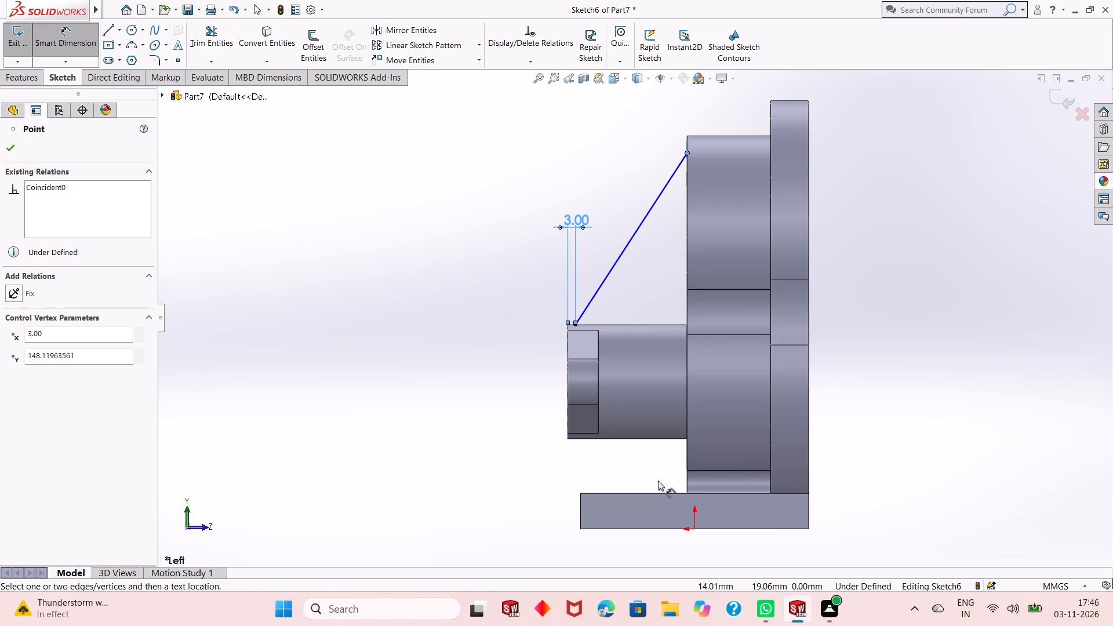
pyautogui.scroll(-2, 658, 481)
pyautogui.scroll(2, 653, 481)
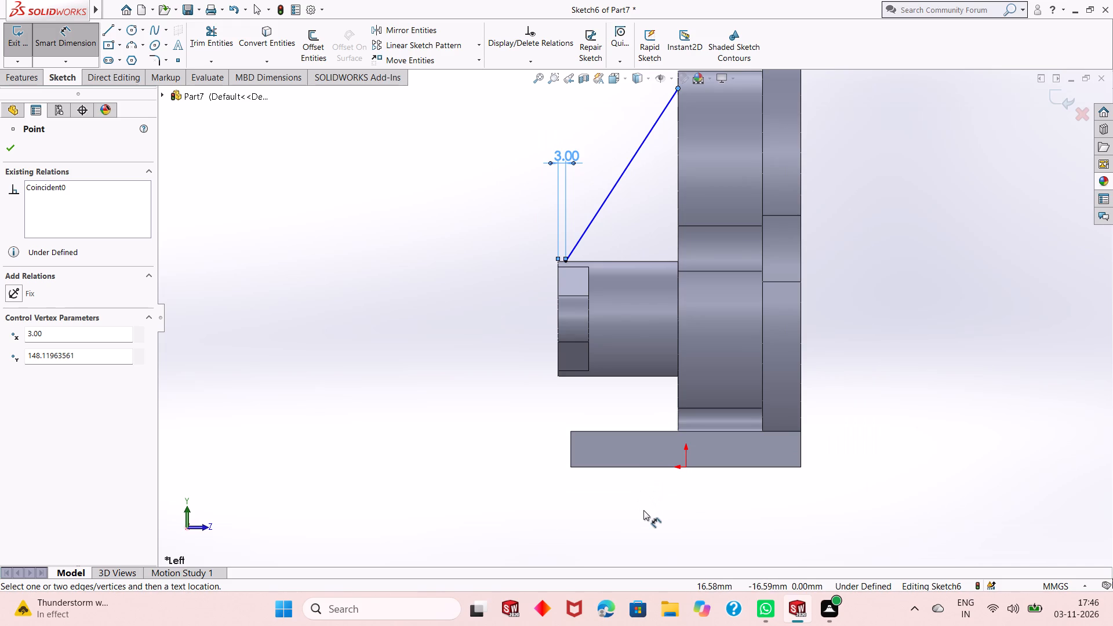
pyautogui.click(583, 469)
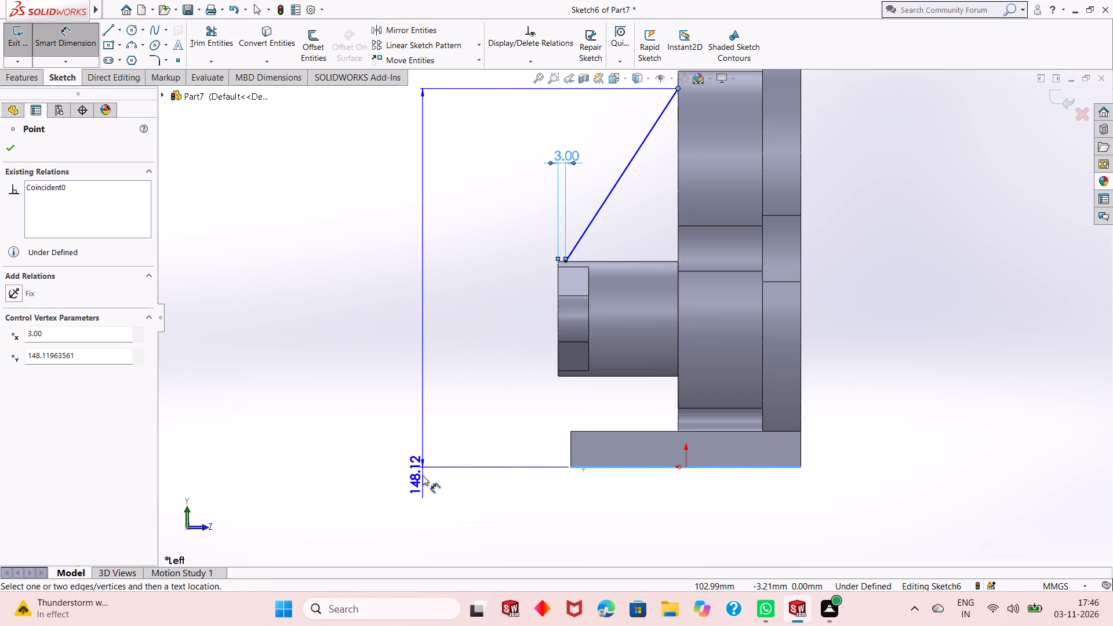
pyautogui.click(423, 475)
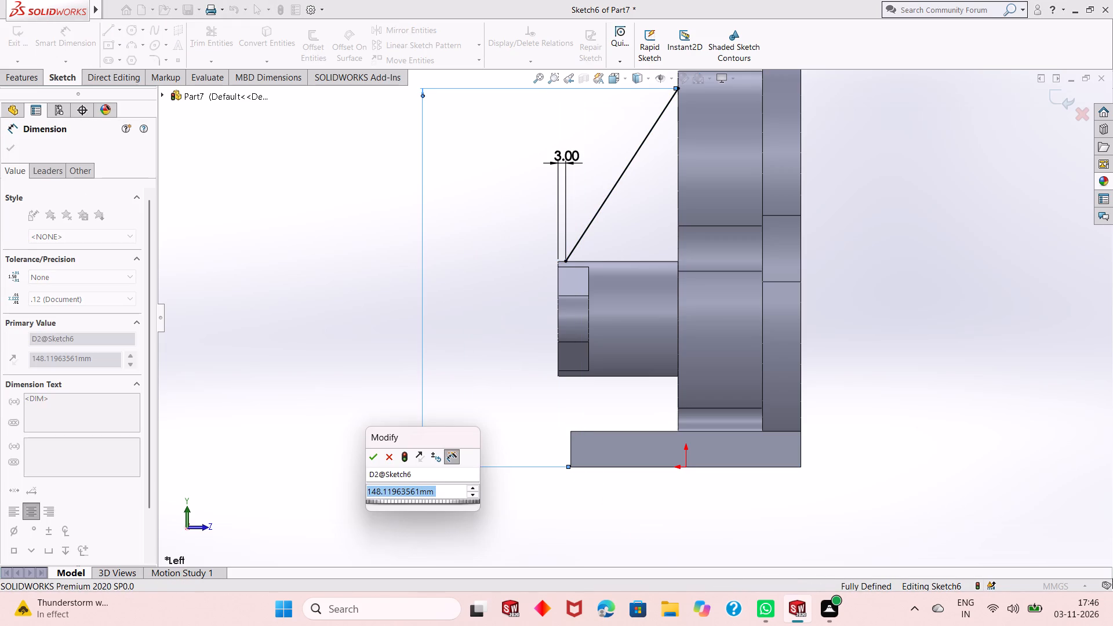
pyautogui.write('130')
pyautogui.press('Return')
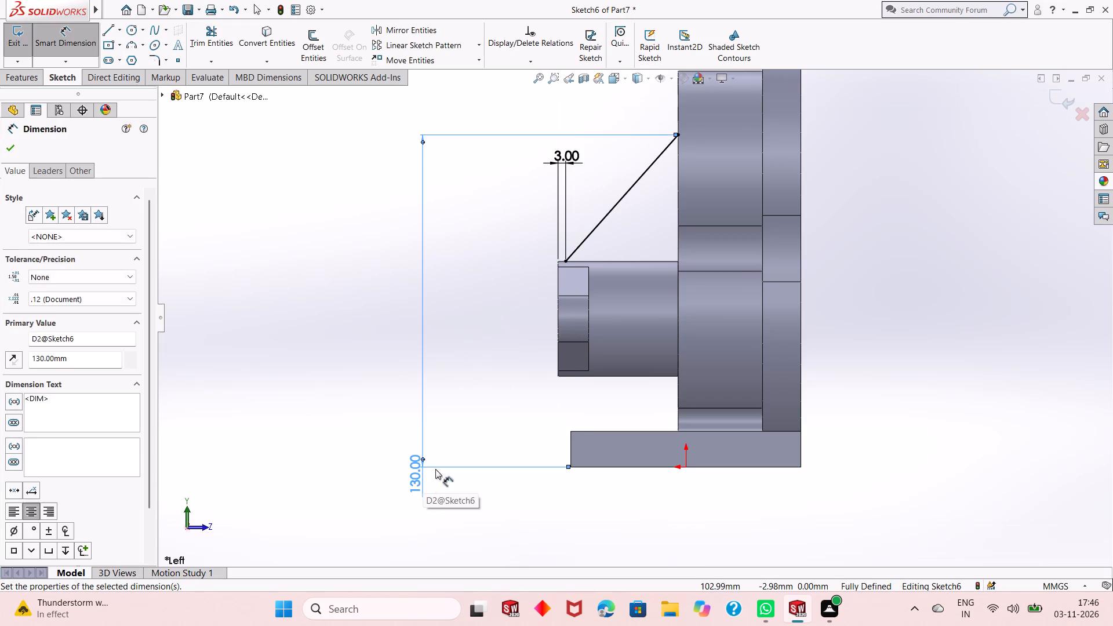
pyautogui.scroll(1, 603, 369)
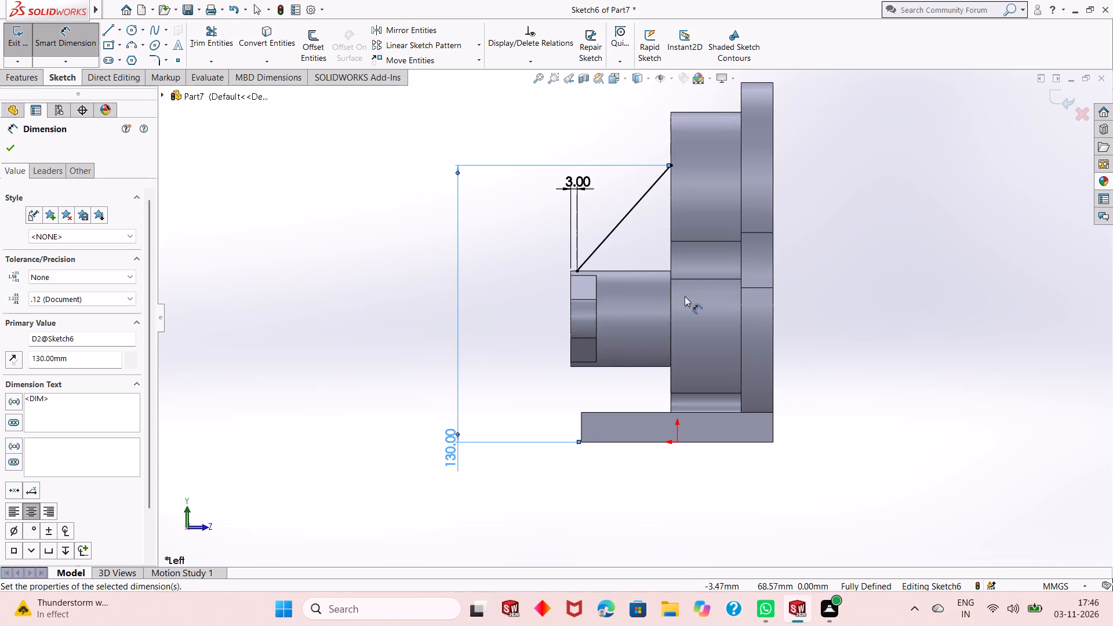
pyautogui.scroll(2, 685, 296)
pyautogui.scroll(-2, 710, 274)
pyautogui.rightClick(300, 174)
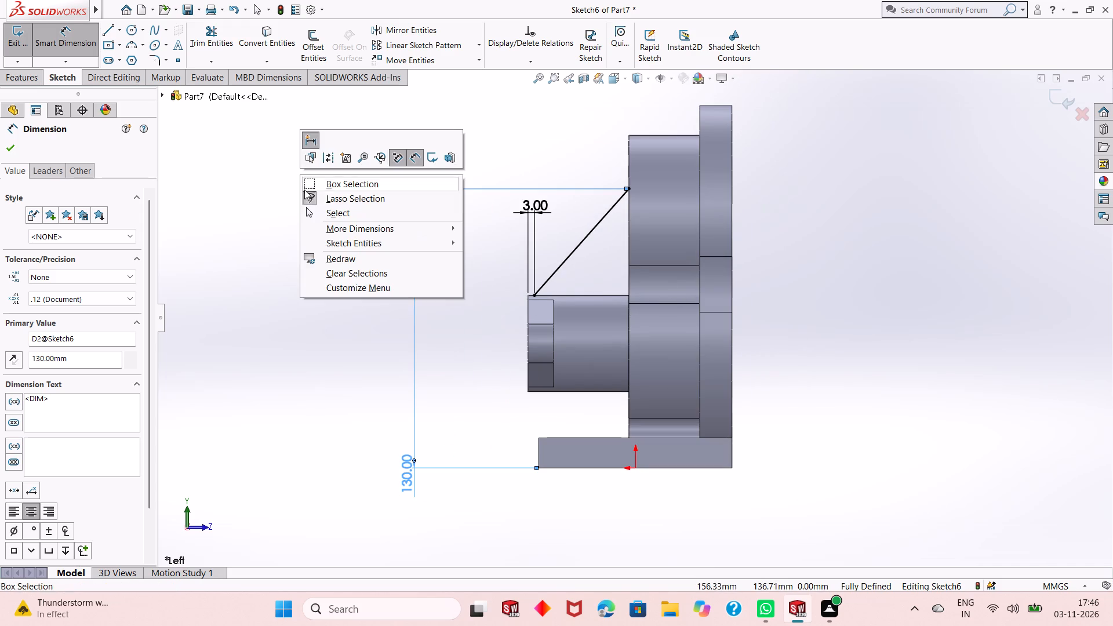
pyautogui.click(329, 214)
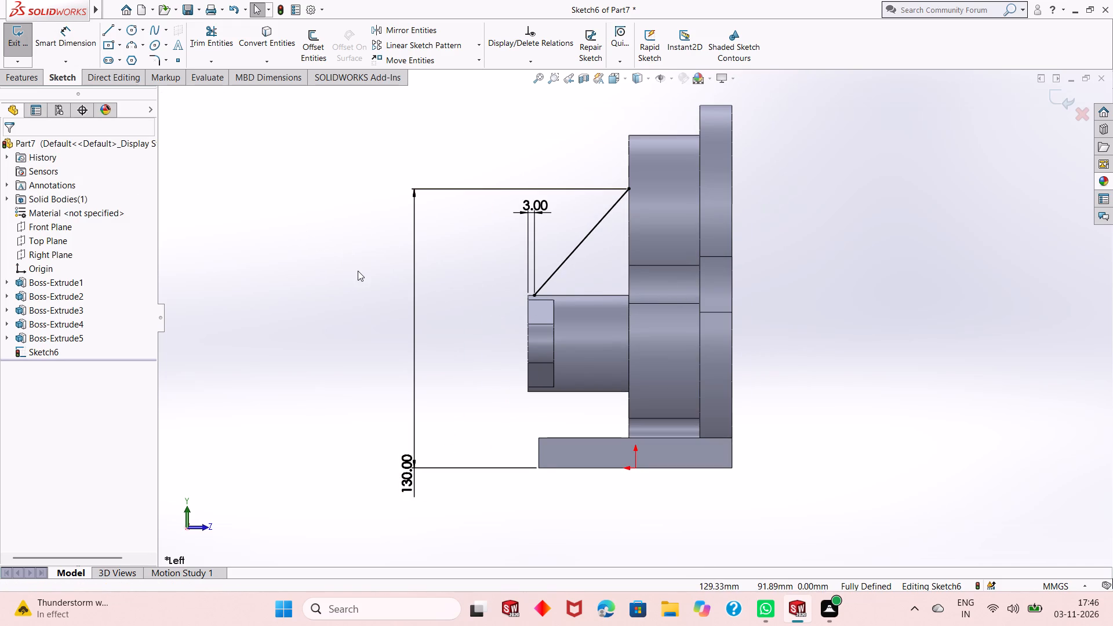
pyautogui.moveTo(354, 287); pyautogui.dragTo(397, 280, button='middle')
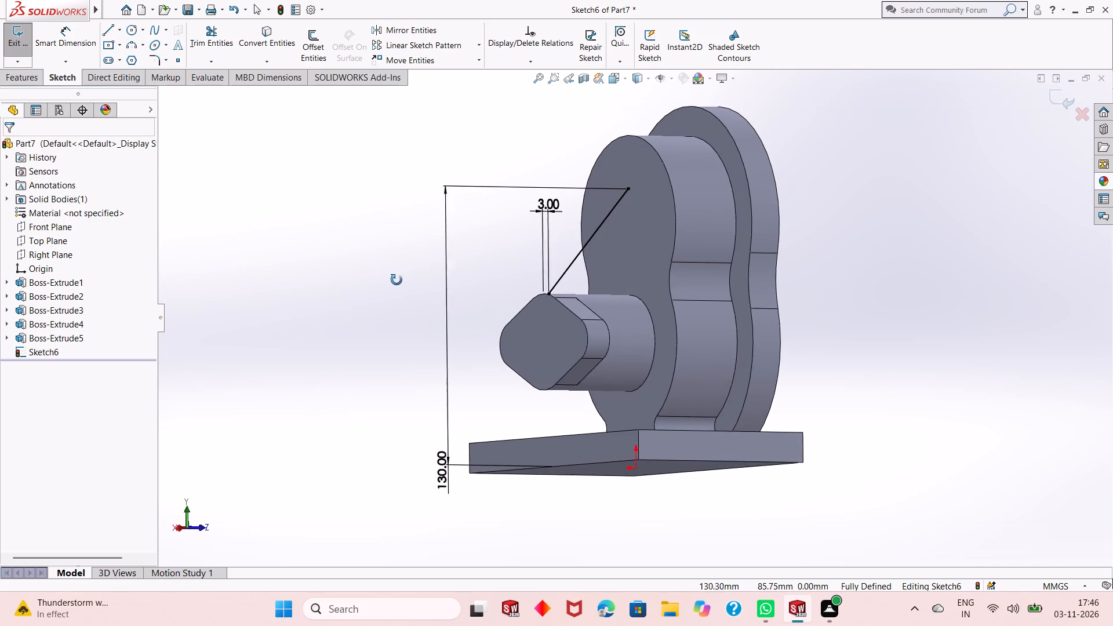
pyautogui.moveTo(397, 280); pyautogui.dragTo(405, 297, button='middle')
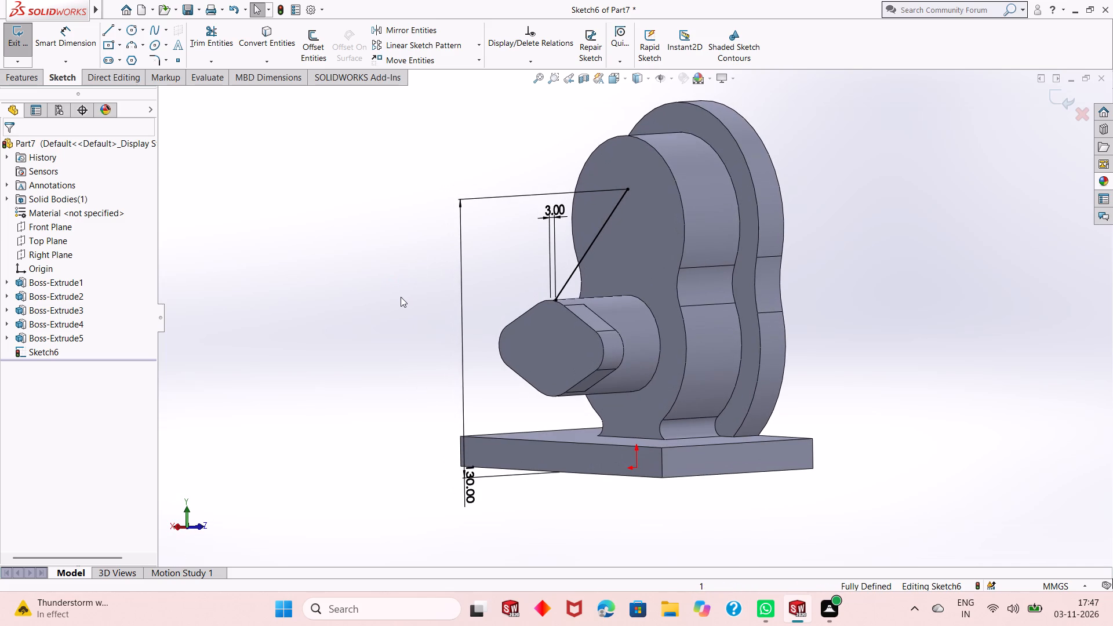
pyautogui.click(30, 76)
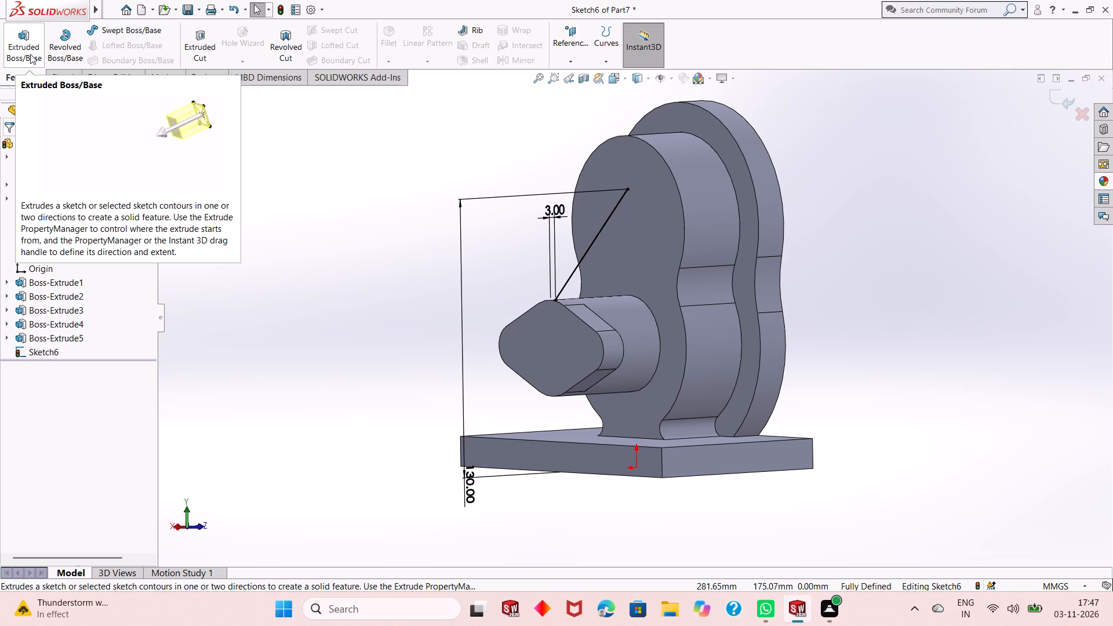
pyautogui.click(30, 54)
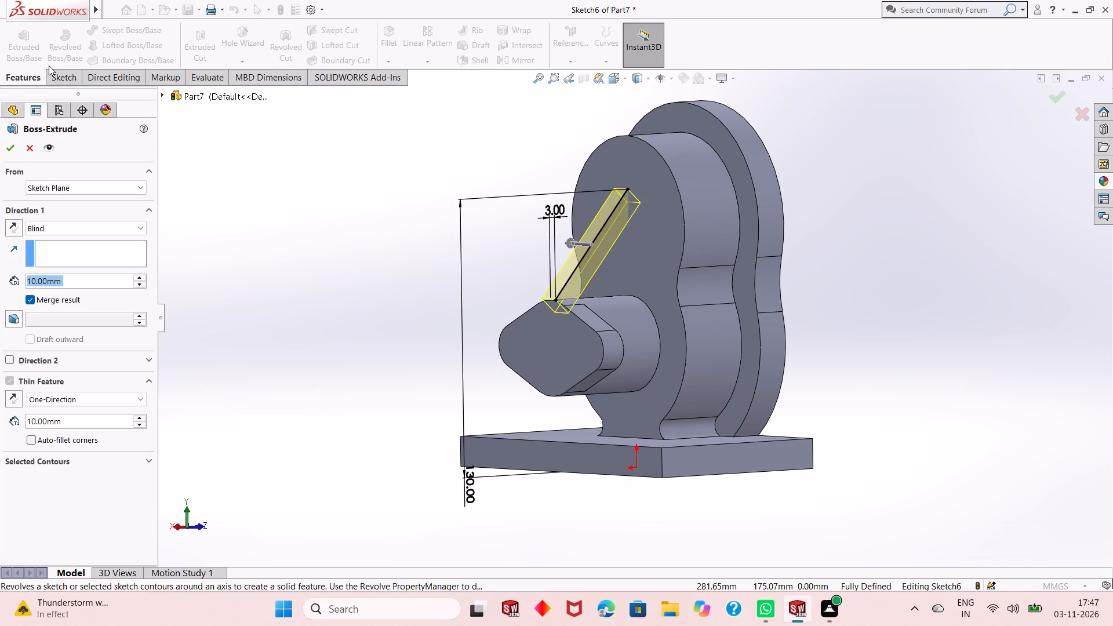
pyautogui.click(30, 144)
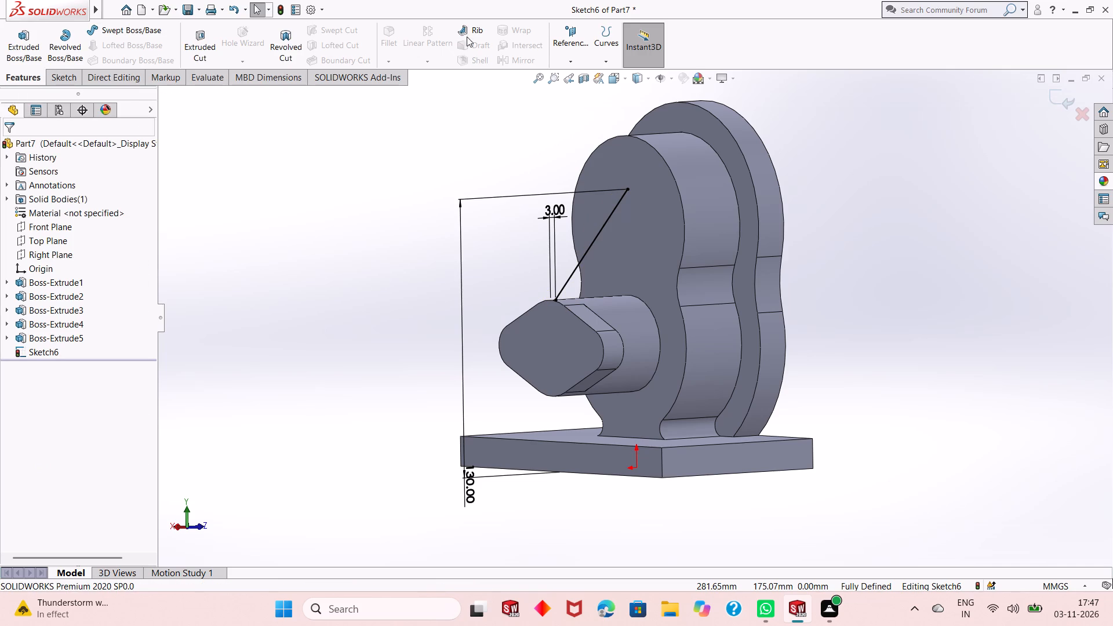
# Create an 8 mm thick rib from the slanted line, filling the area between the two-lobed boss and the cylinder.
pyautogui.click(474, 33)
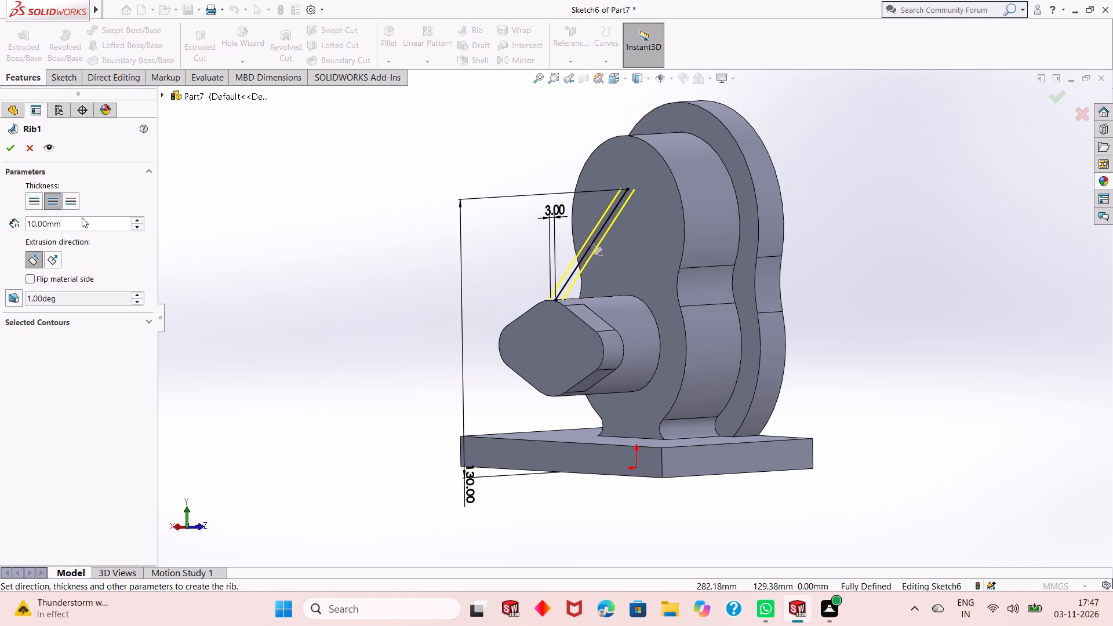
pyautogui.doubleClick(94, 223)
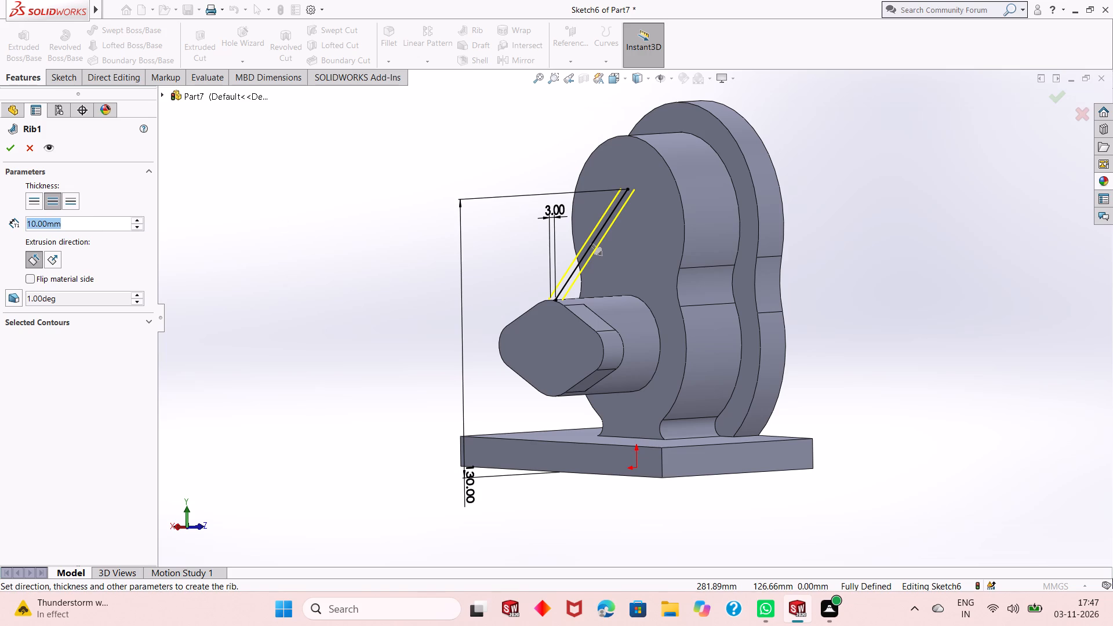
pyautogui.press('8')
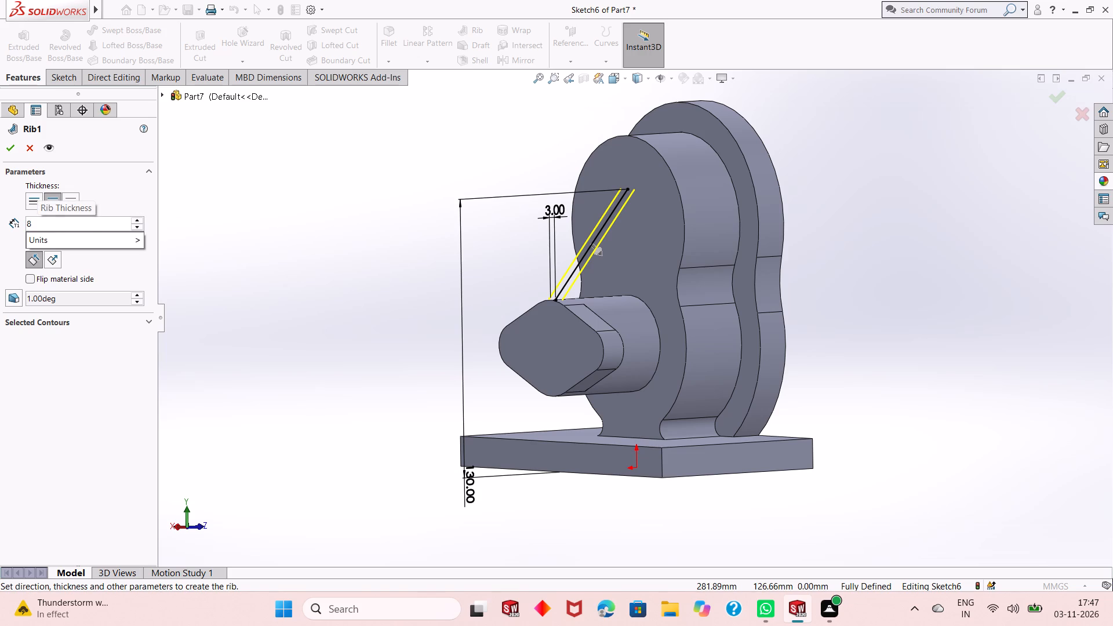
pyautogui.press('Return')
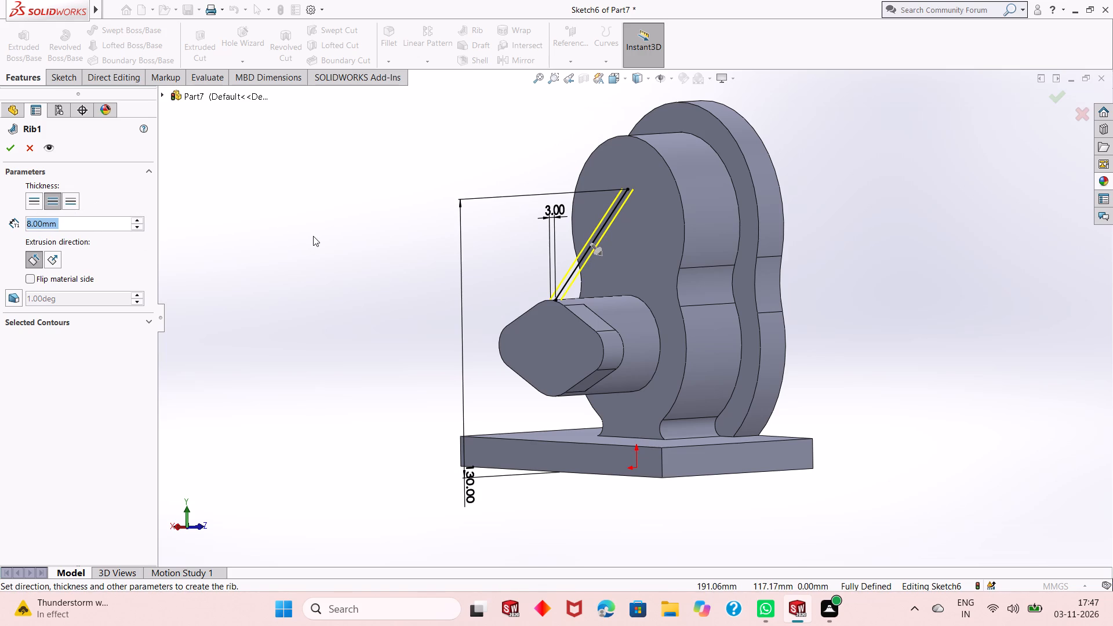
pyautogui.click(10, 152)
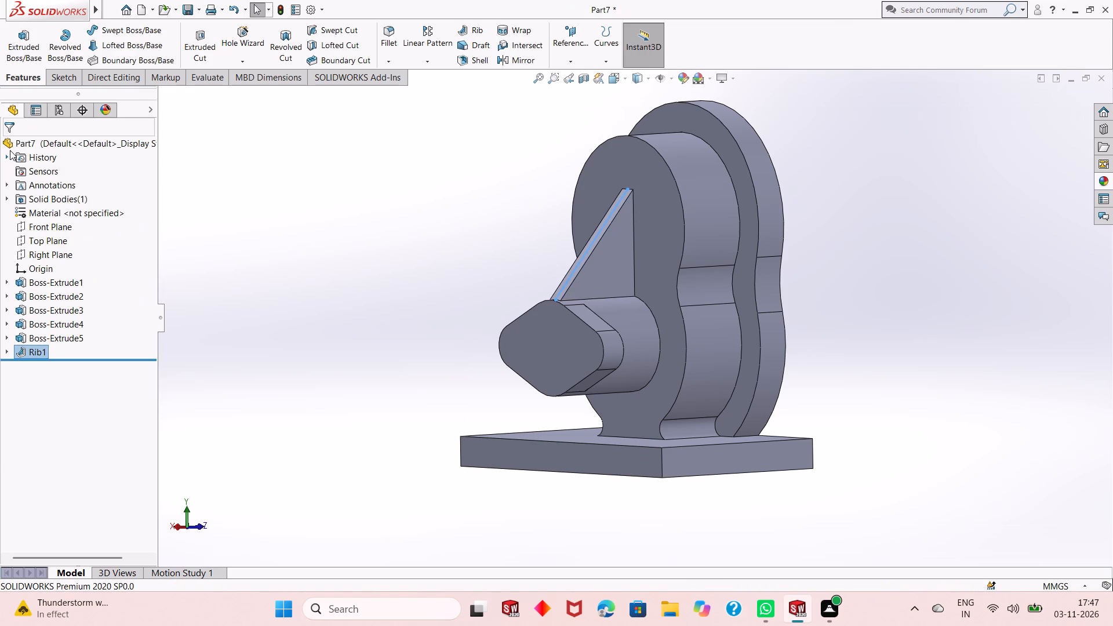
pyautogui.click(363, 224)
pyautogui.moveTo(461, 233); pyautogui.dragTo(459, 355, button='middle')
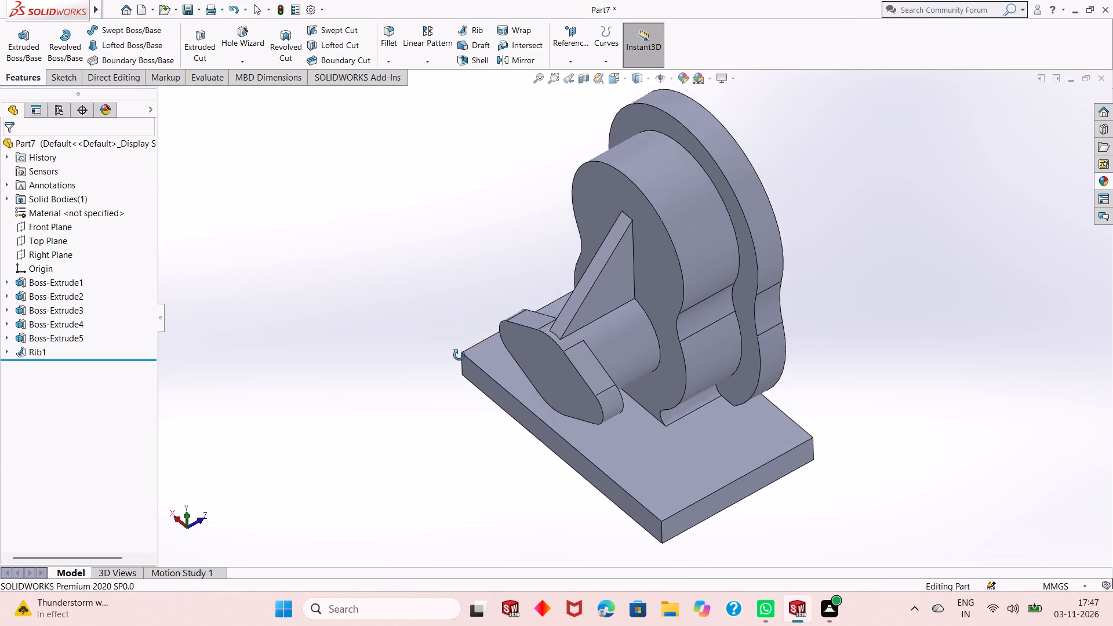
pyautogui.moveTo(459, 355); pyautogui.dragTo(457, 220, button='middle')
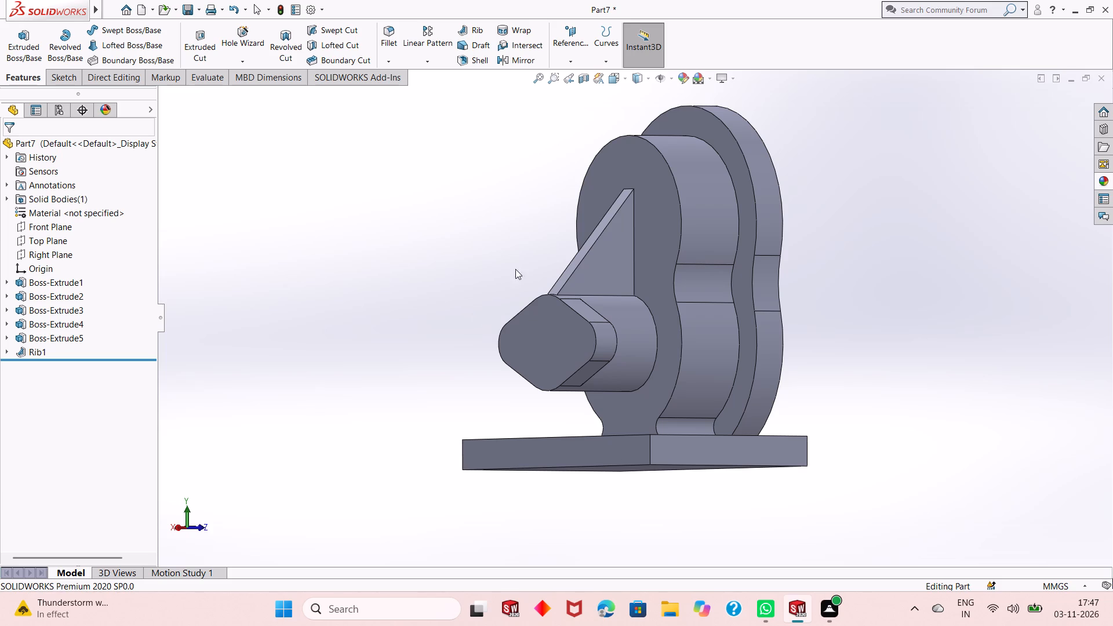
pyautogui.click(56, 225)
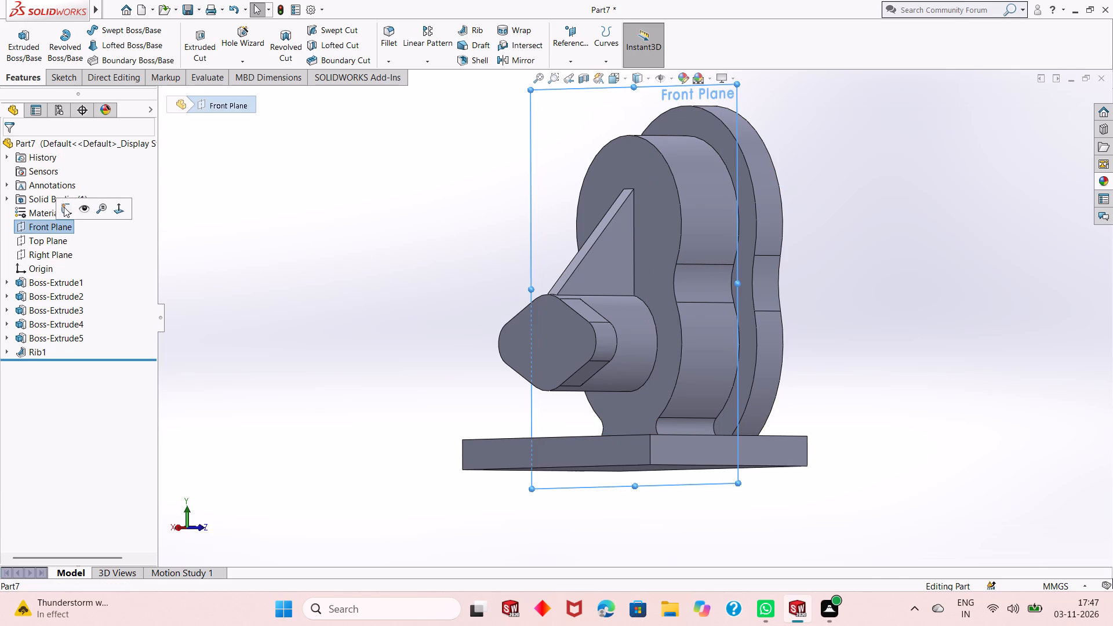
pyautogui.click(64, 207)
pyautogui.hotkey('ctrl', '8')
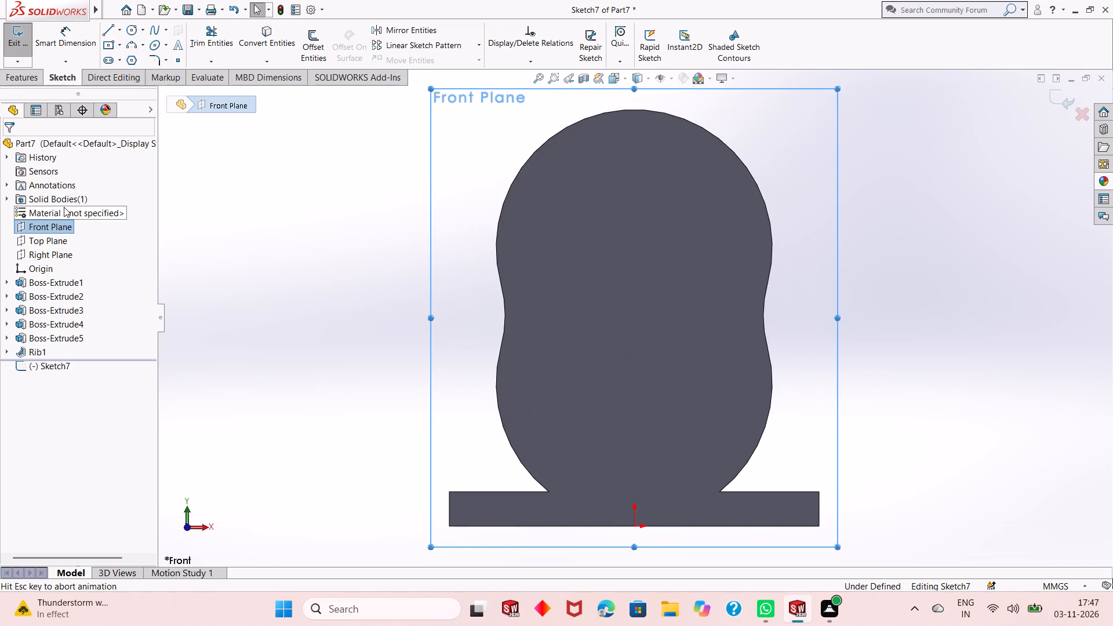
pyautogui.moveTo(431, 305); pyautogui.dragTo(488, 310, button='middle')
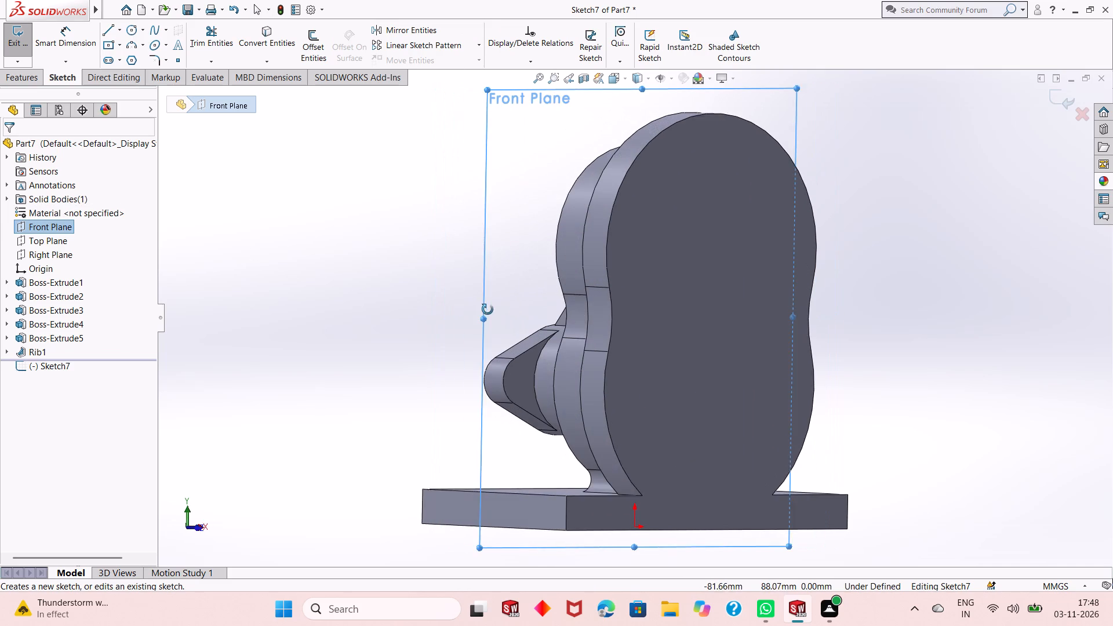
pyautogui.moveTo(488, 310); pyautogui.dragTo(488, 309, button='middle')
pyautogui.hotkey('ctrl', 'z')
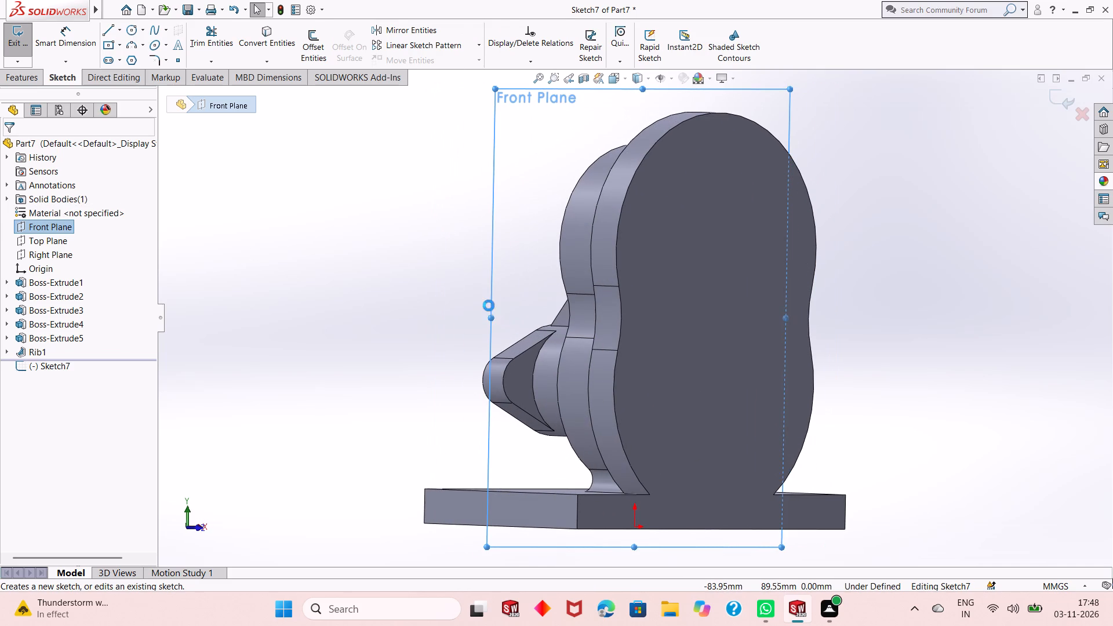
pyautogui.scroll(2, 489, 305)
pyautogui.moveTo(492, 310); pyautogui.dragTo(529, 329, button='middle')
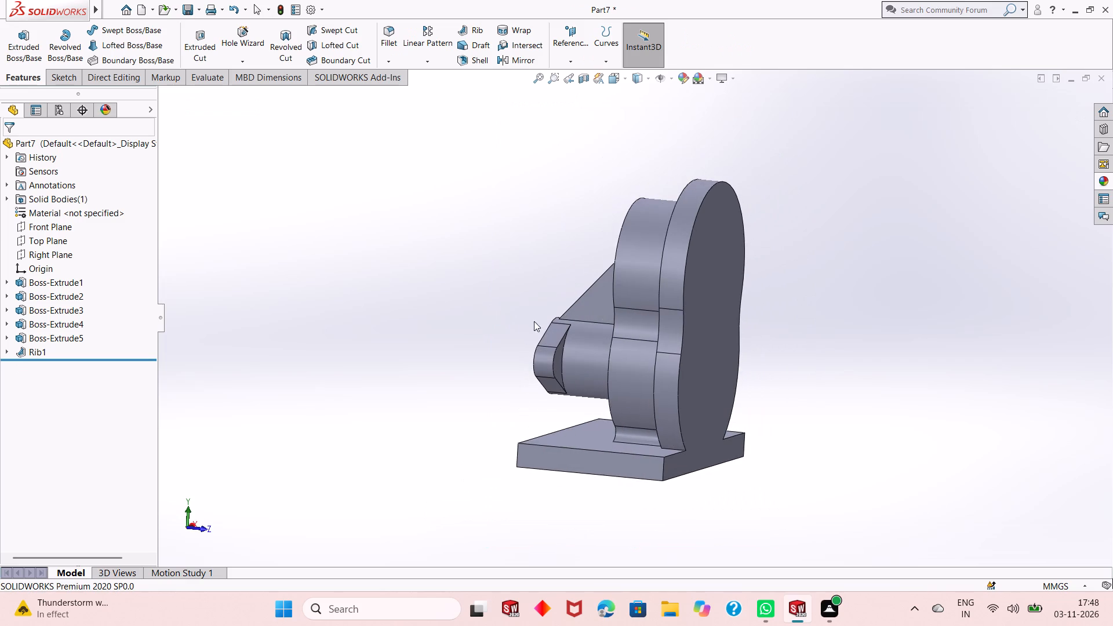
# Start a new sketch on the part's Right Plane, viewed square on.
pyautogui.click(55, 253)
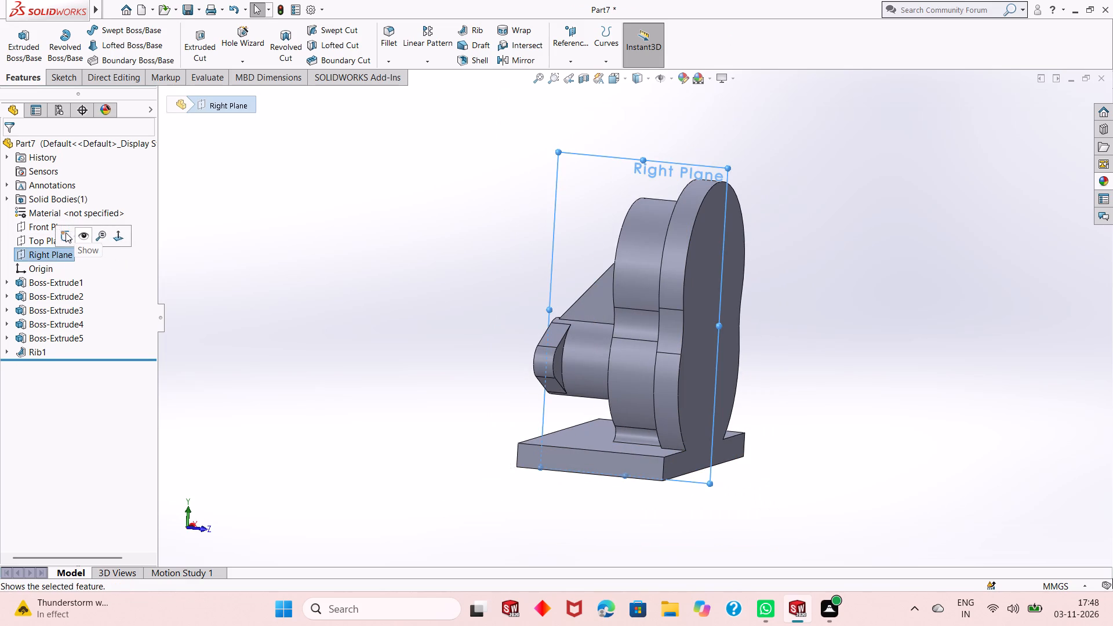
pyautogui.click(65, 232)
pyautogui.moveTo(287, 276); pyautogui.dragTo(362, 278, button='middle')
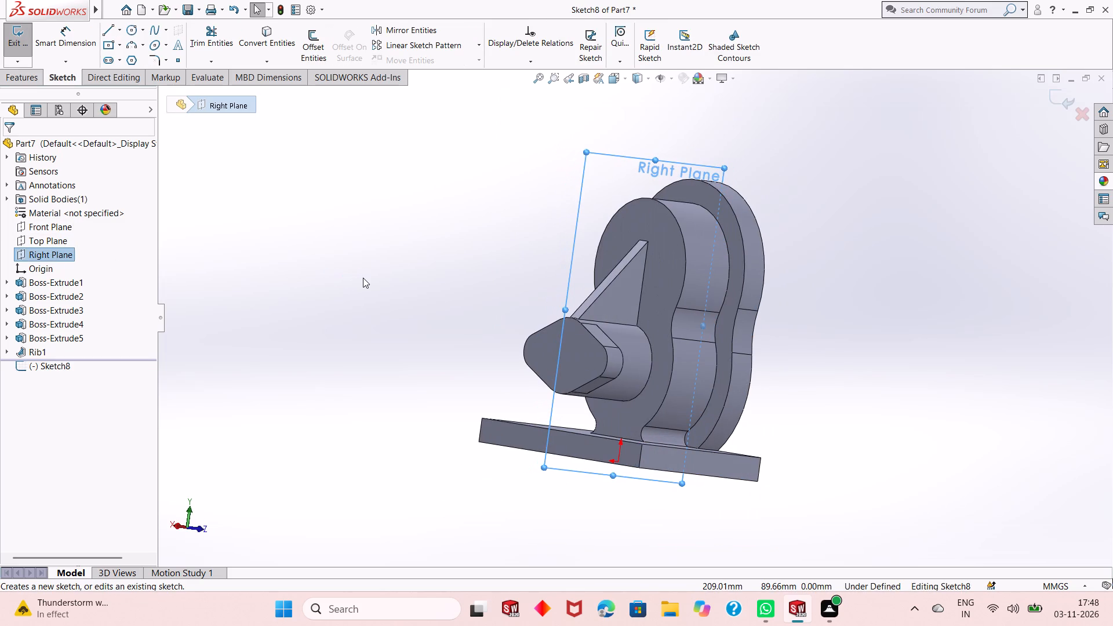
pyautogui.hotkey('ctrl', '8')
pyautogui.hotkey('ctrl', '8')
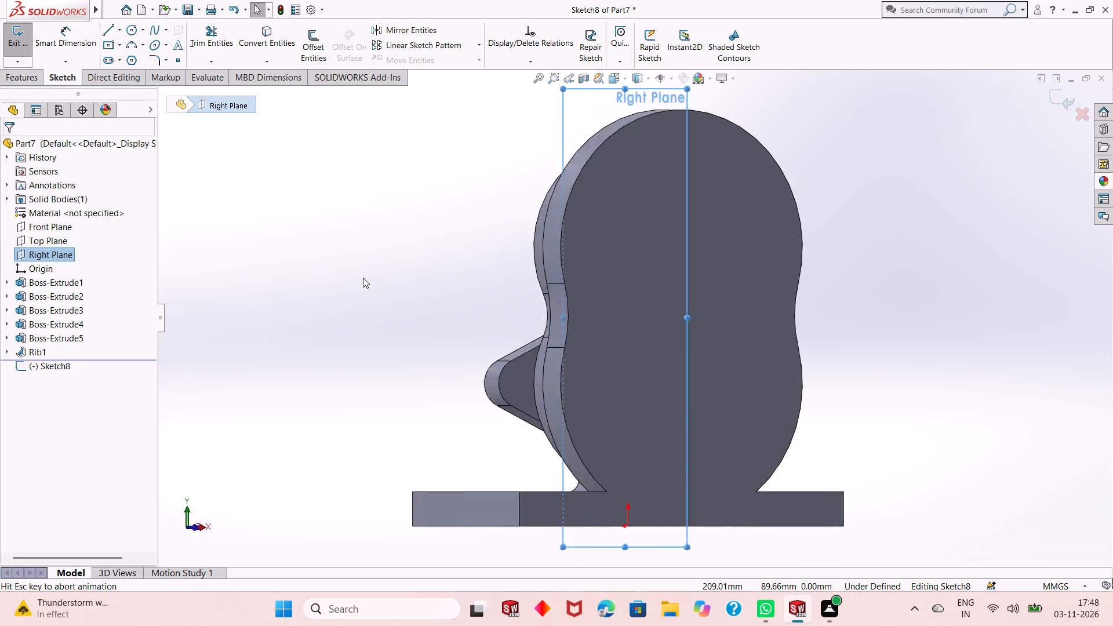
# Sketch a vertical line about 21 mm long from the cylinder's bottom edge down to the base plate's top edge.
pyautogui.scroll(-1, 568, 457)
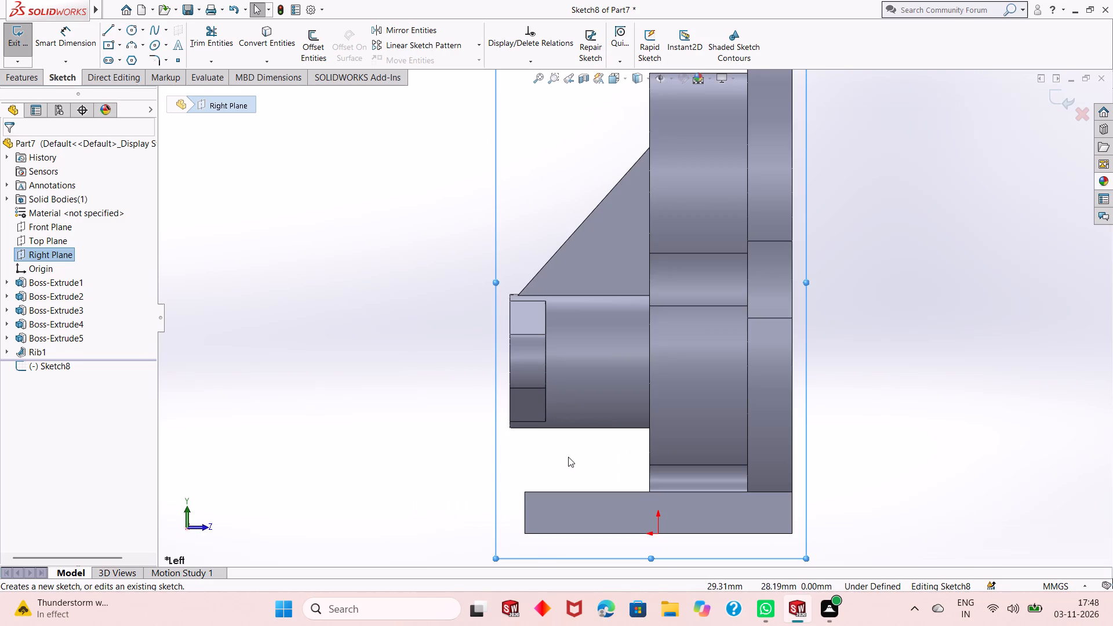
pyautogui.click(107, 32)
pyautogui.scroll(-2, 556, 481)
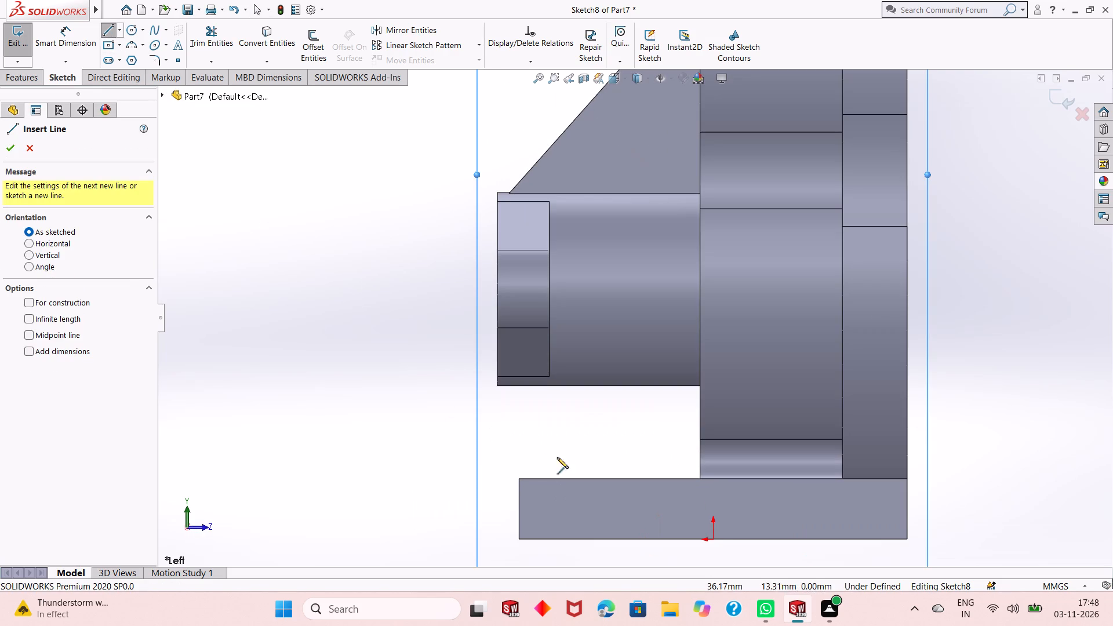
pyautogui.click(545, 384)
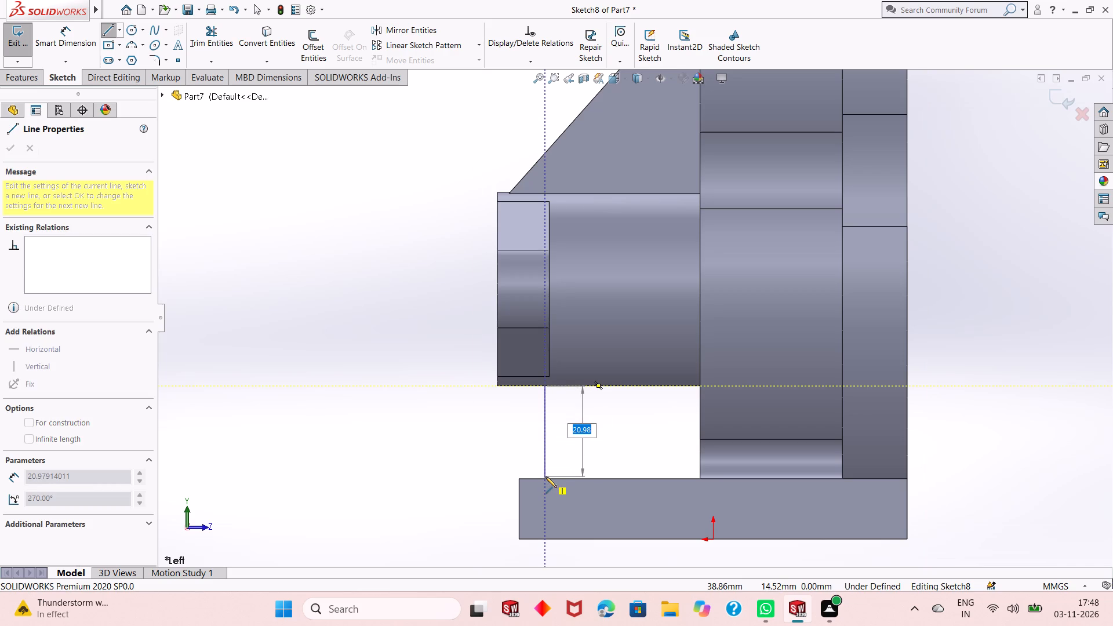
pyautogui.click(545, 478)
pyautogui.rightClick(478, 443)
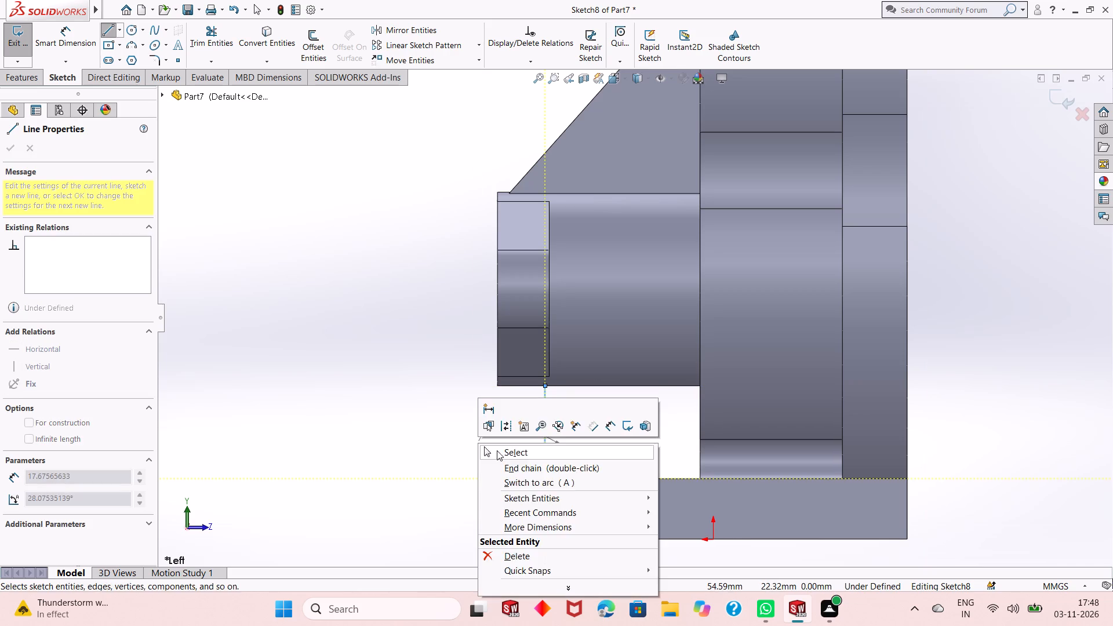
pyautogui.click(499, 452)
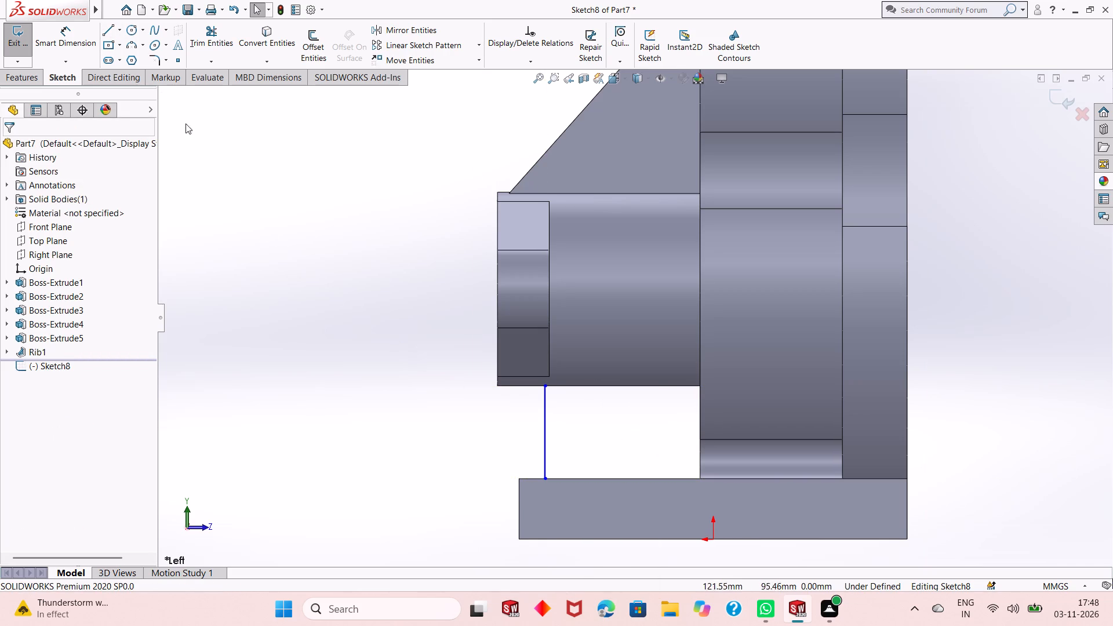
# Dimension the vertical line's lower endpoint 3 mm from the base plate's end face beneath the cylinder.
pyautogui.click(76, 38)
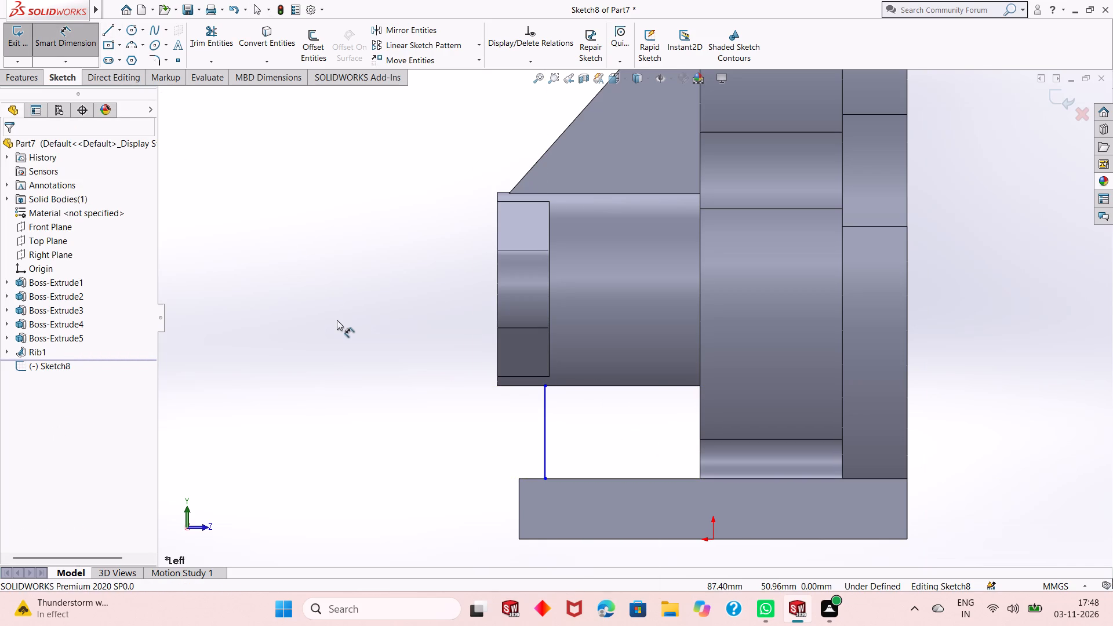
pyautogui.click(545, 478)
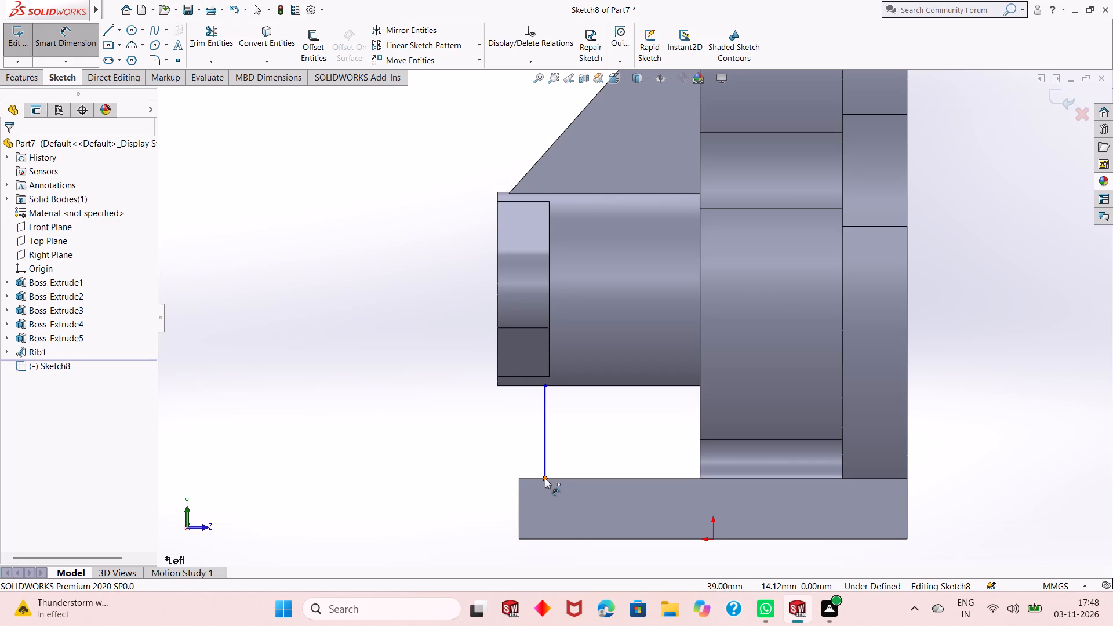
pyautogui.click(519, 495)
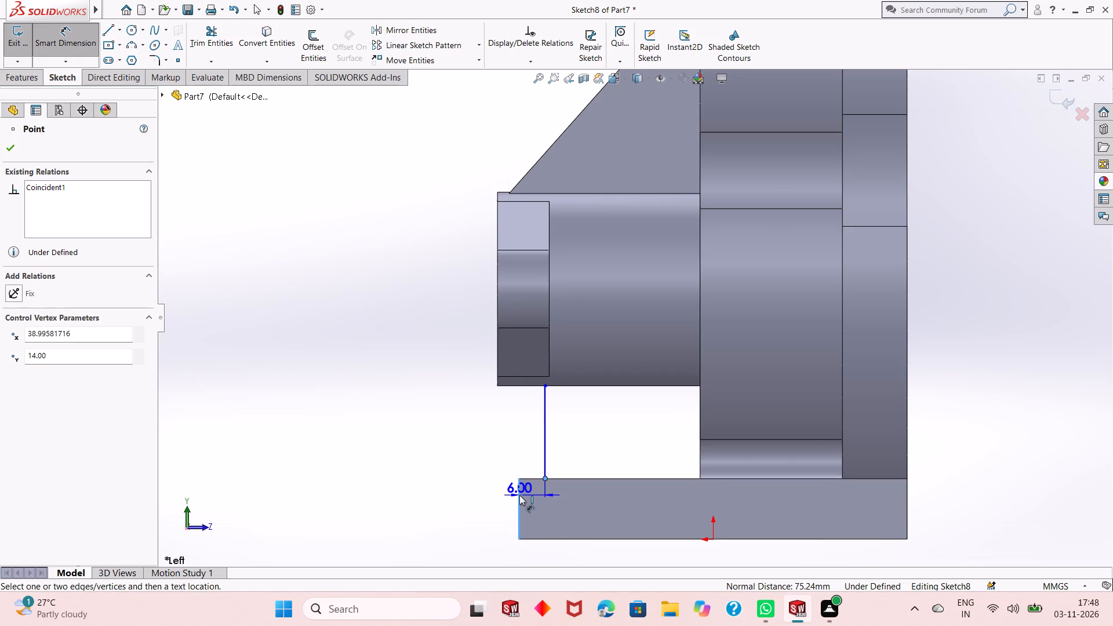
pyautogui.click(459, 517)
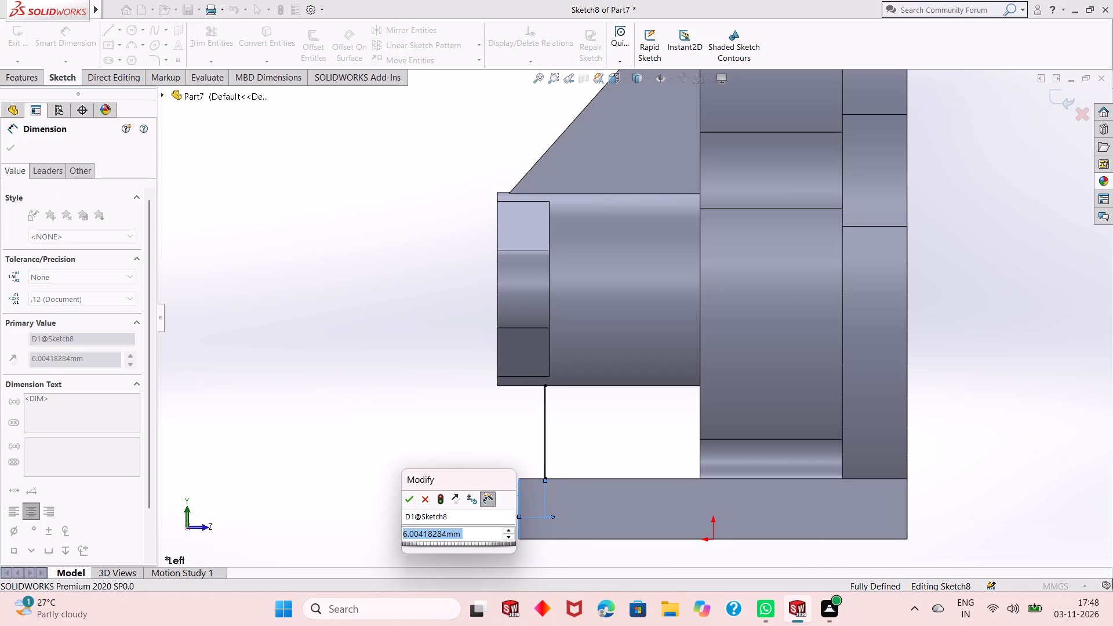
pyautogui.press('3')
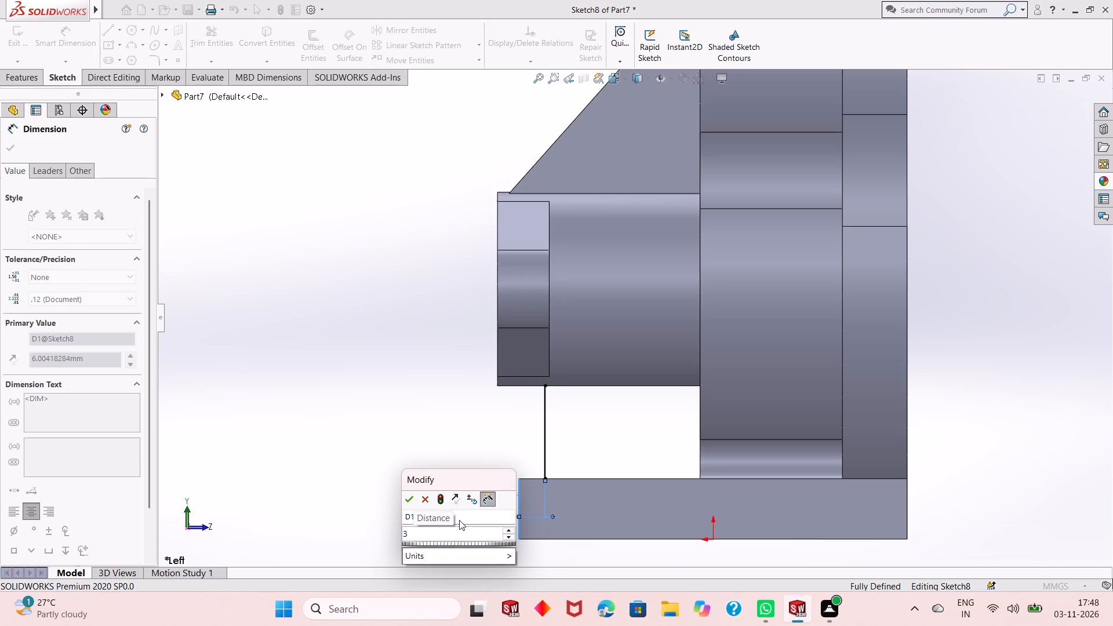
pyautogui.press('Return')
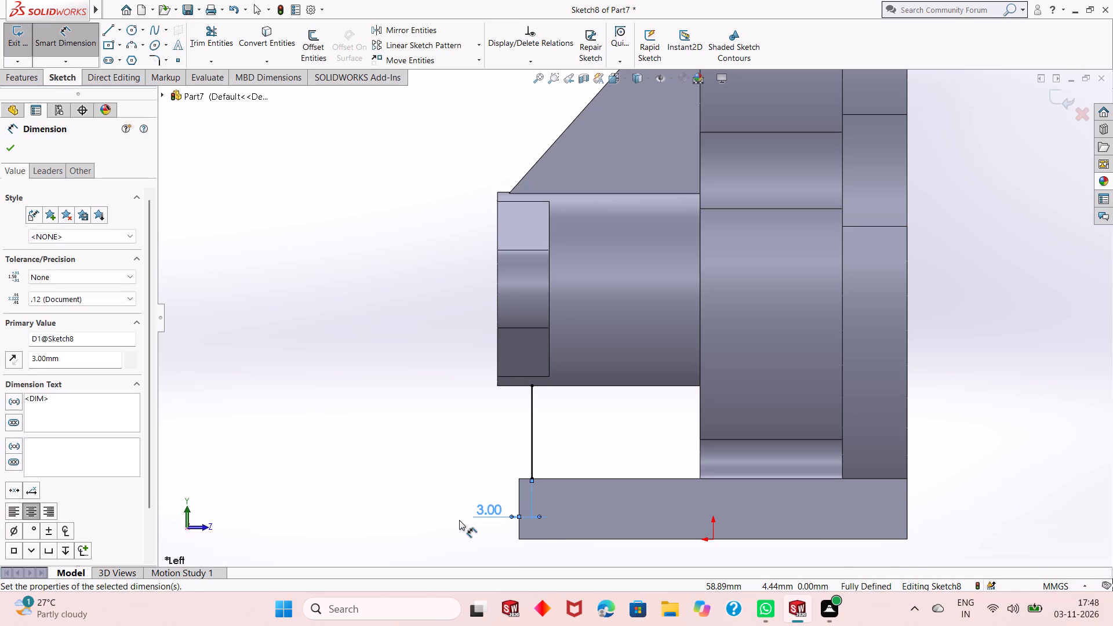
pyautogui.rightClick(405, 310)
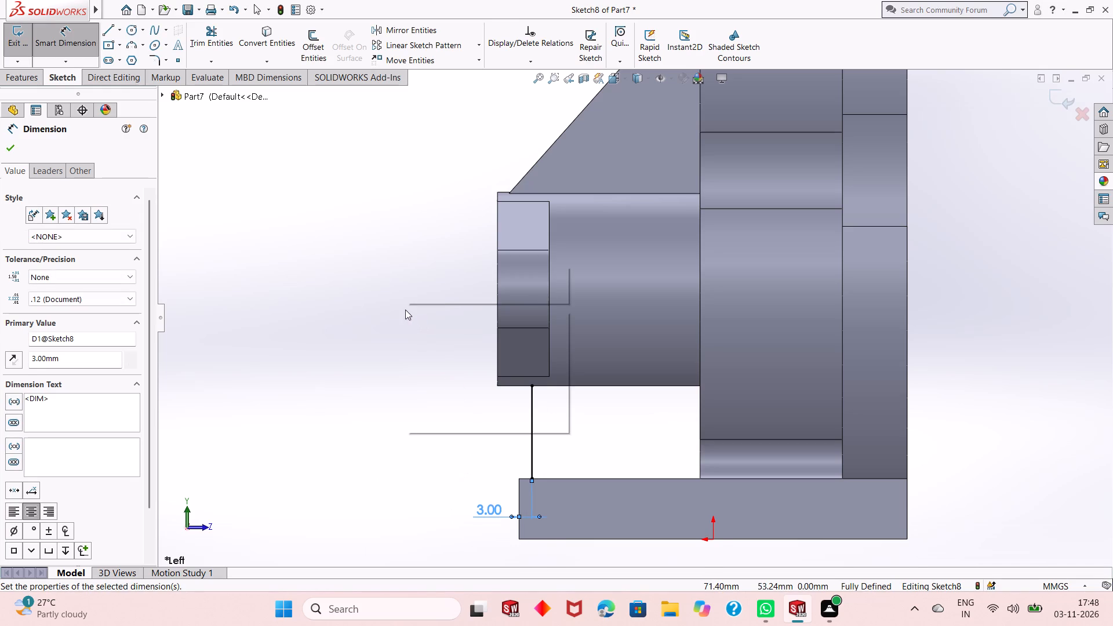
pyautogui.click(427, 344)
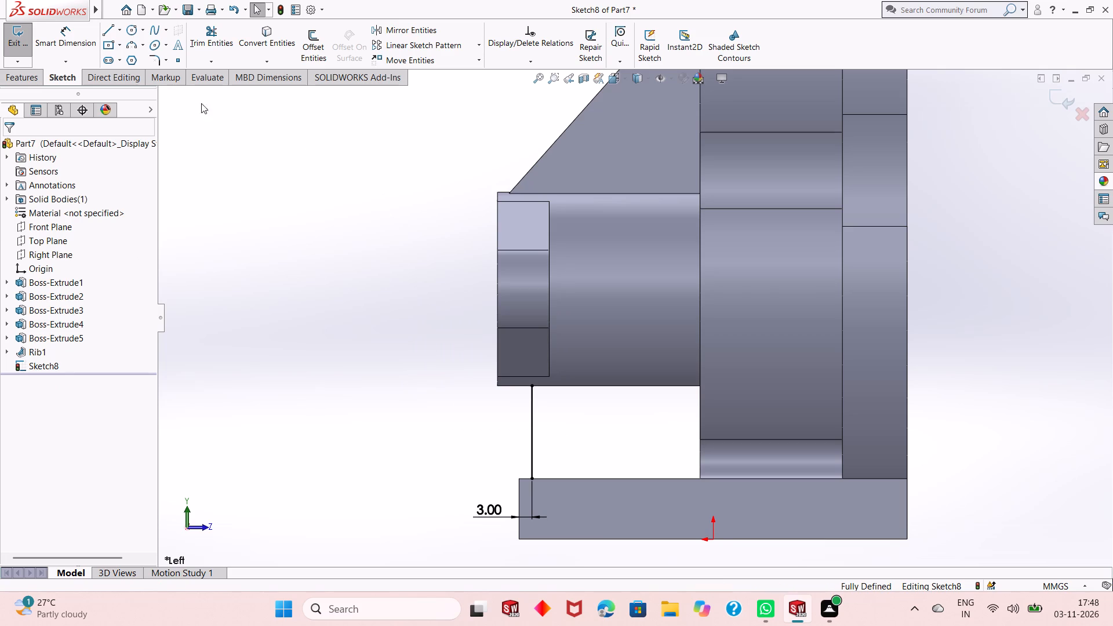
# Create an 8 mm thick rib from the vertical line, filling the area between the cylinder, base plate and two-lobed boss.
pyautogui.click(26, 81)
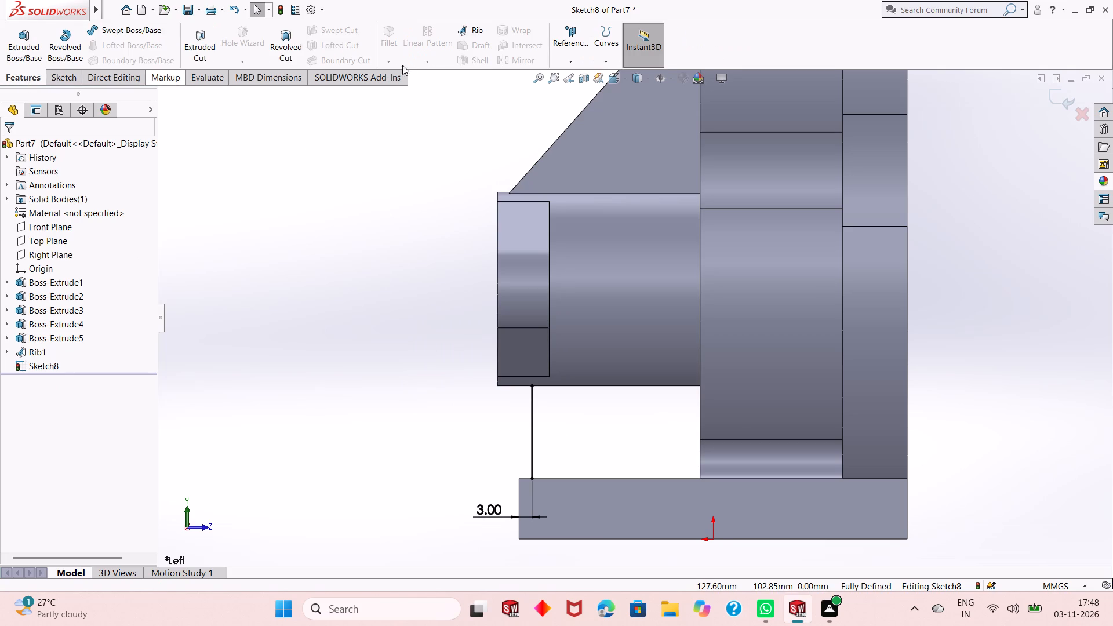
pyautogui.doubleClick(460, 35)
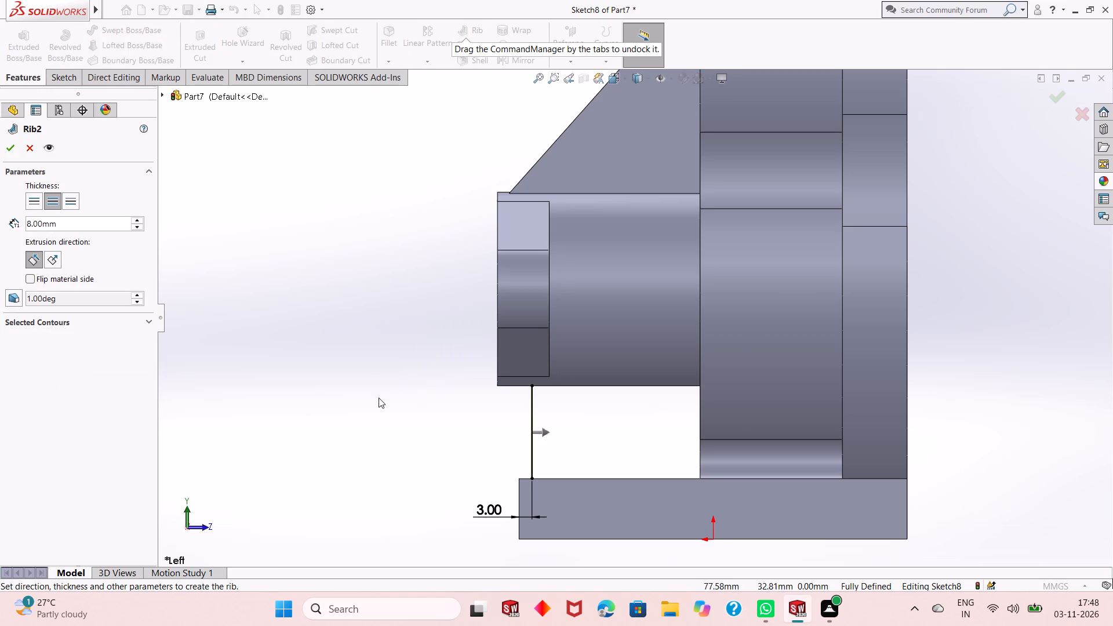
pyautogui.moveTo(379, 400); pyautogui.dragTo(430, 409, button='middle')
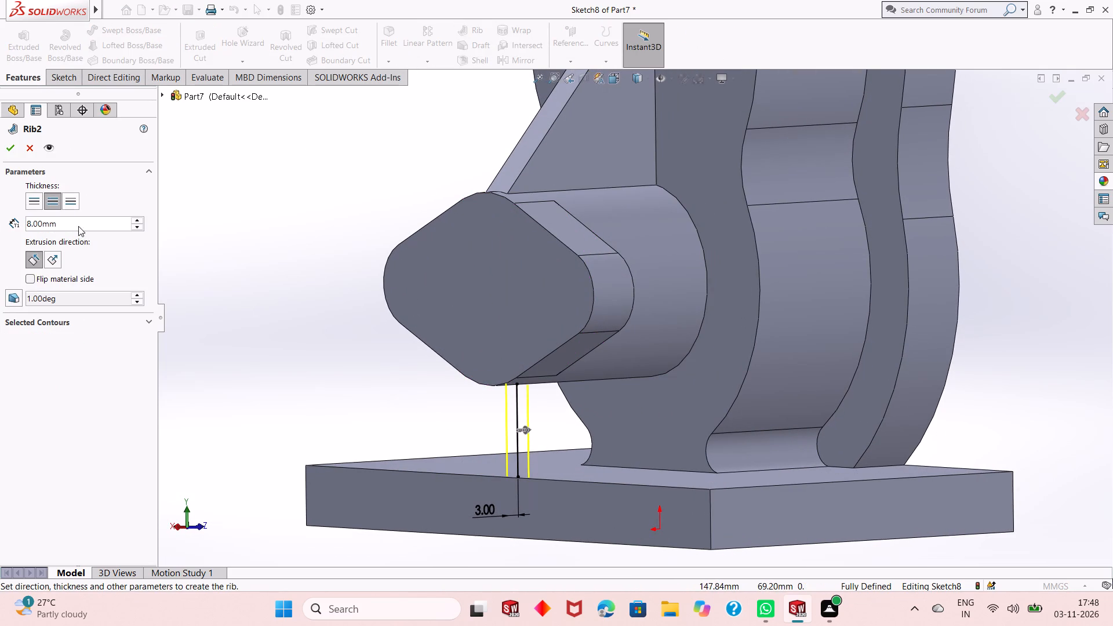
pyautogui.click(14, 152)
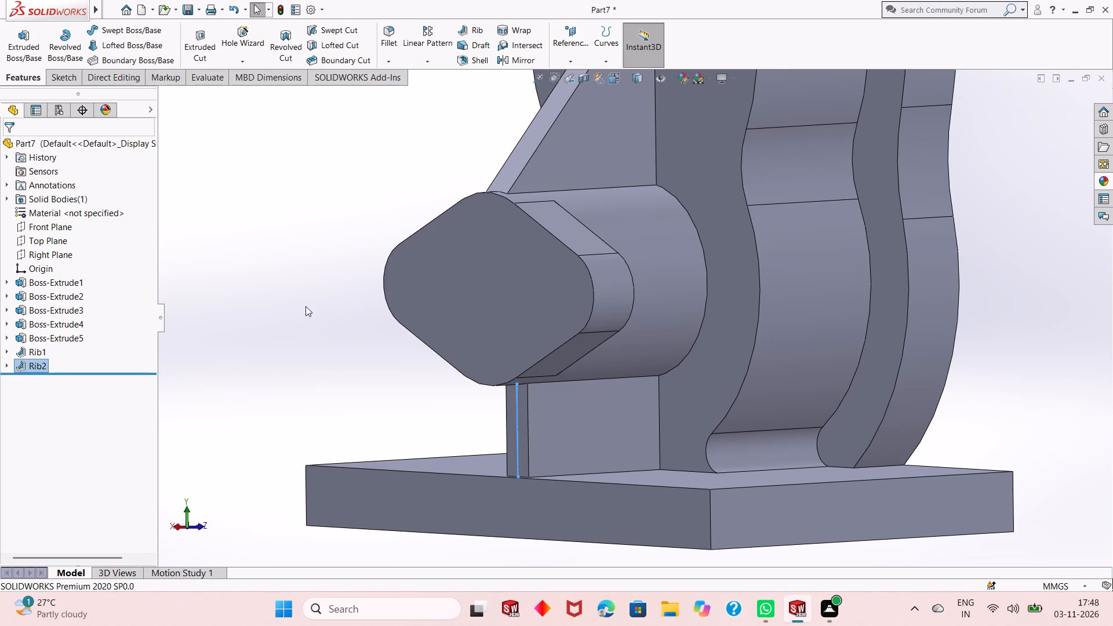
pyautogui.click(333, 327)
# Examine the part from several angles, checking both ribs, the base plate and the rounded top of the two-lobed upright.
pyautogui.scroll(4, 430, 365)
pyautogui.moveTo(684, 501); pyautogui.dragTo(659, 522, button='middle')
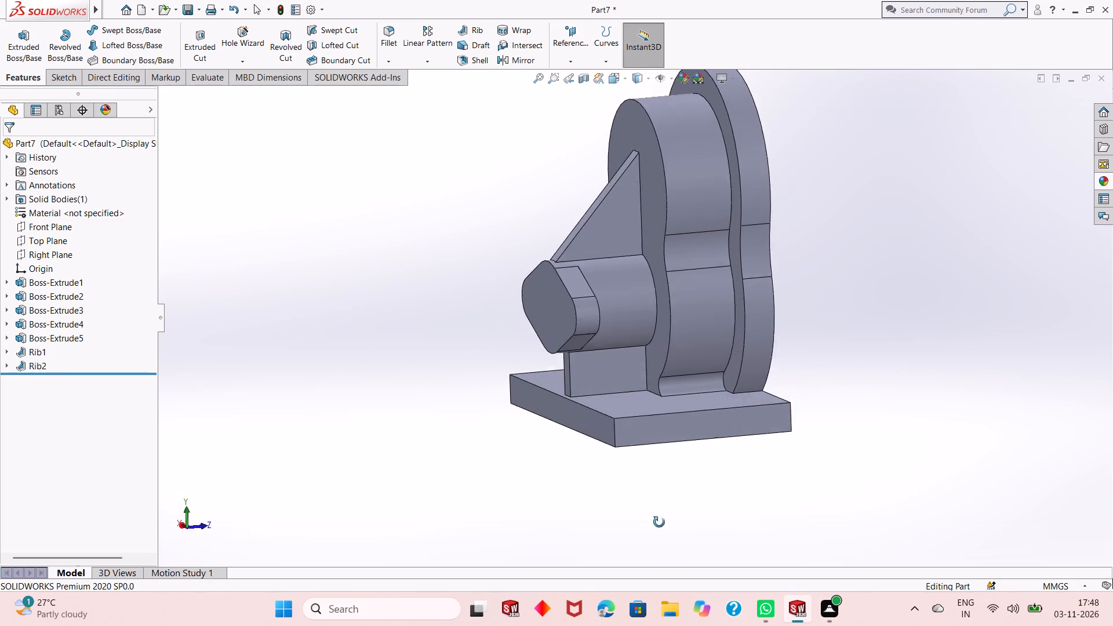
pyautogui.moveTo(659, 522); pyautogui.dragTo(929, 442, button='middle')
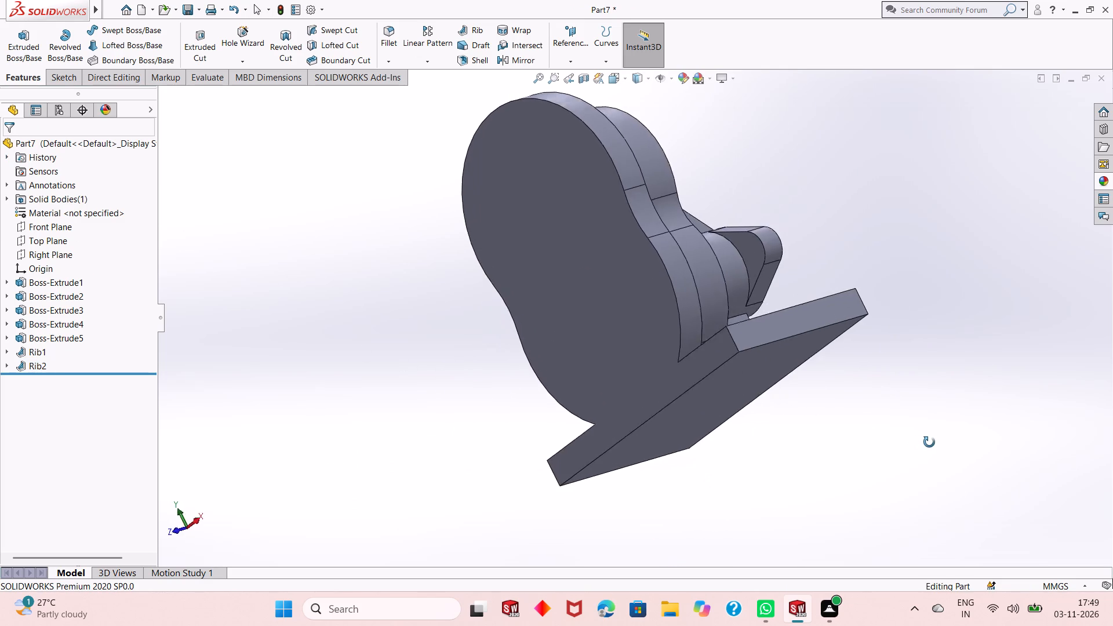
pyautogui.moveTo(929, 442); pyautogui.dragTo(694, 497, button='middle')
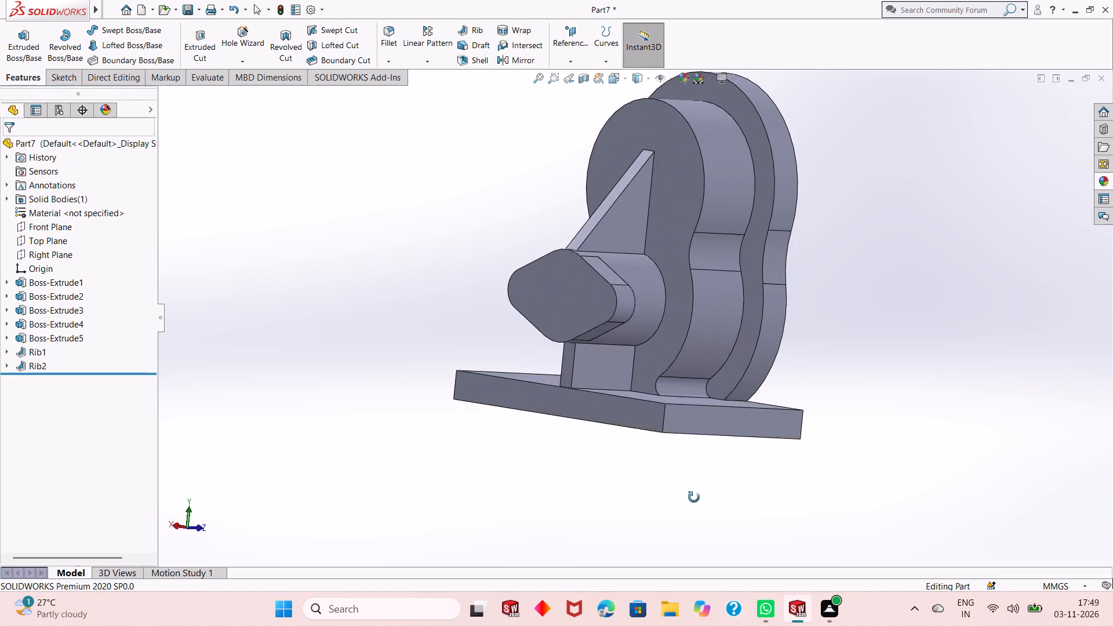
pyautogui.moveTo(694, 497); pyautogui.dragTo(691, 528, button='middle')
pyautogui.moveTo(662, 380); pyautogui.dragTo(663, 413, button='middle')
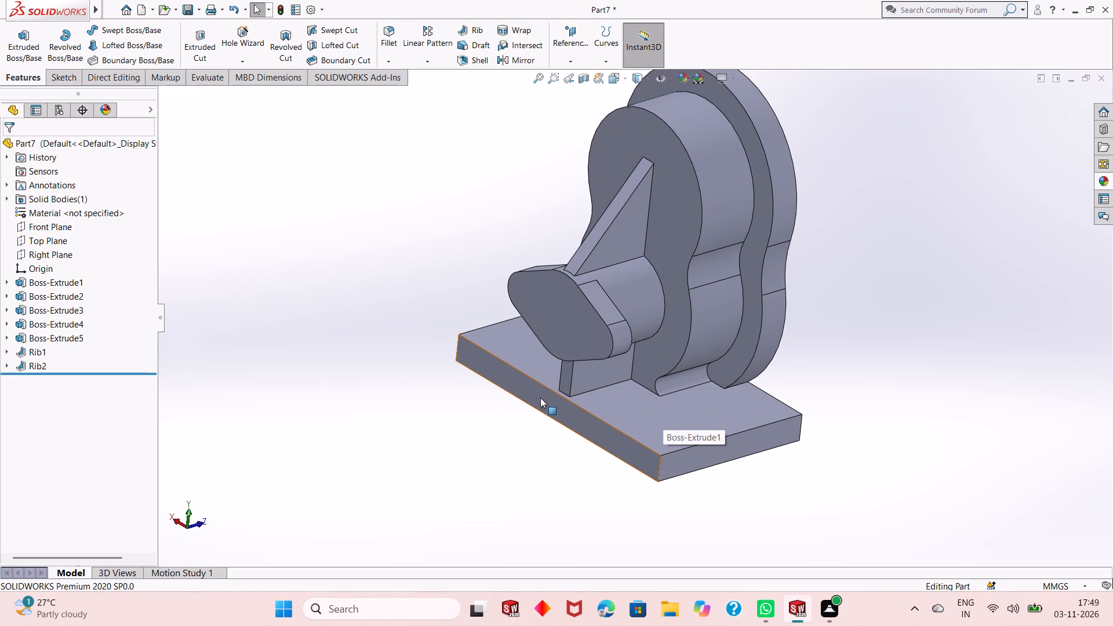
pyautogui.click(540, 398)
pyautogui.click(468, 440)
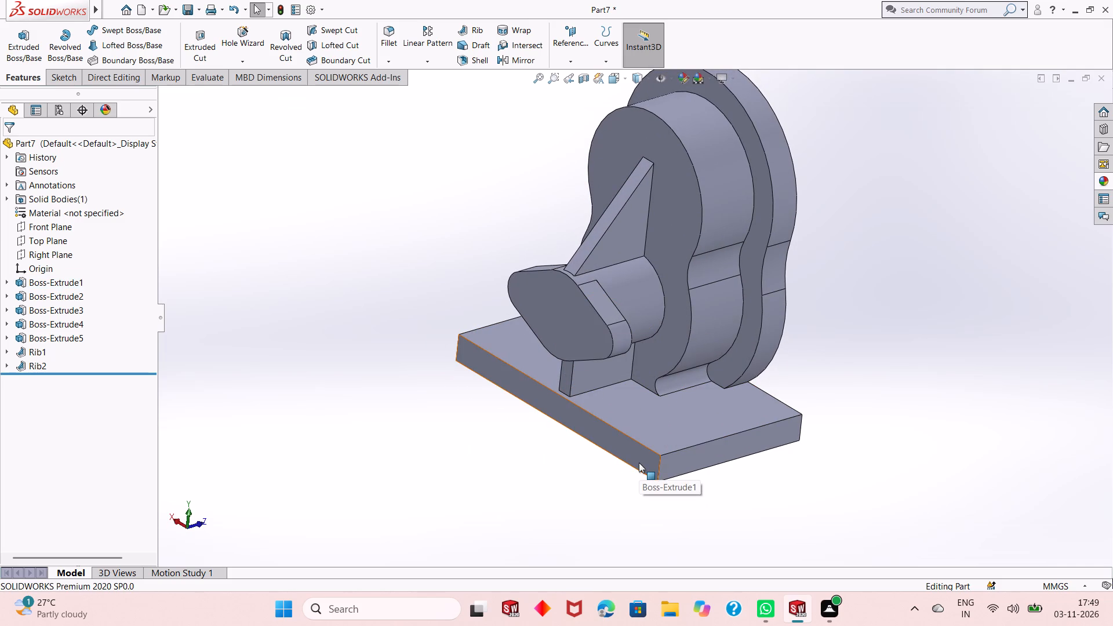
pyautogui.scroll(3, 650, 485)
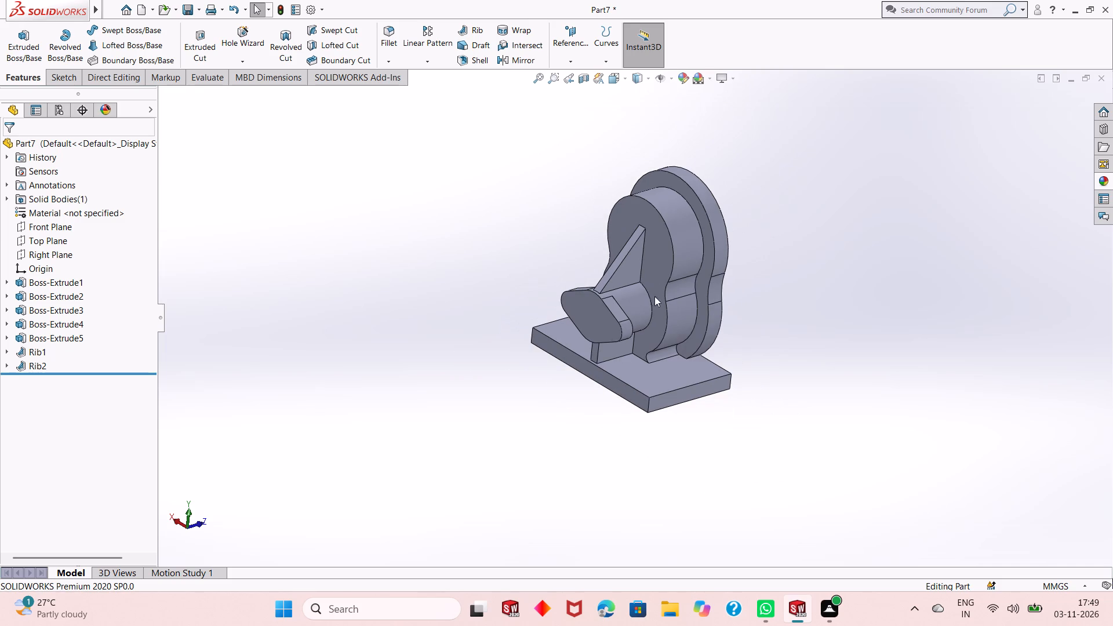
pyautogui.scroll(-2, 670, 134)
pyautogui.scroll(-2, 683, 197)
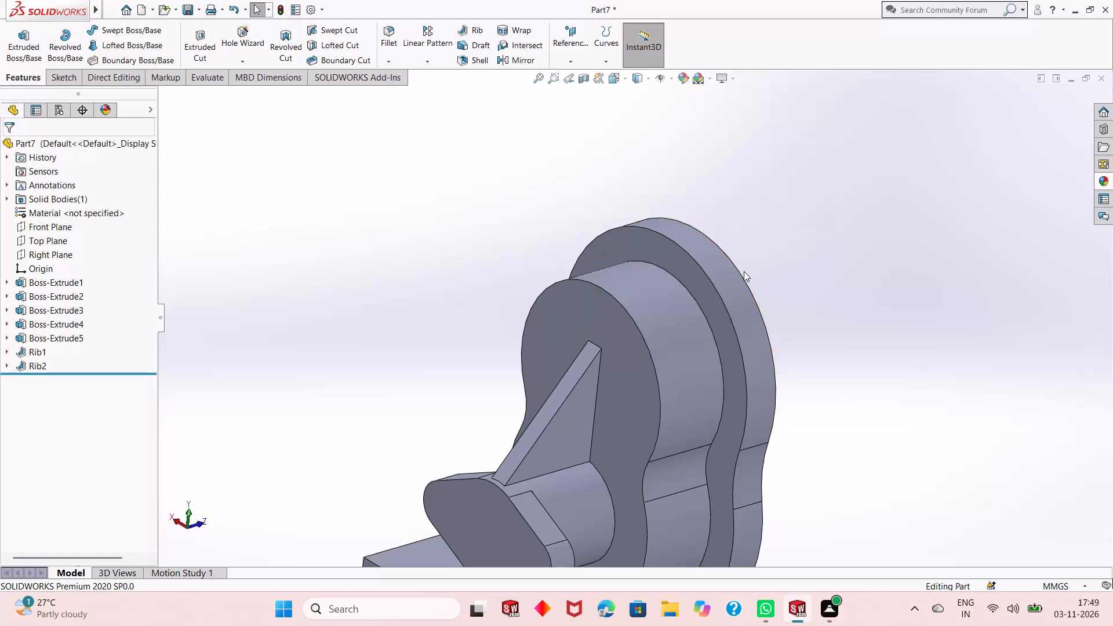
pyautogui.scroll(3, 595, 333)
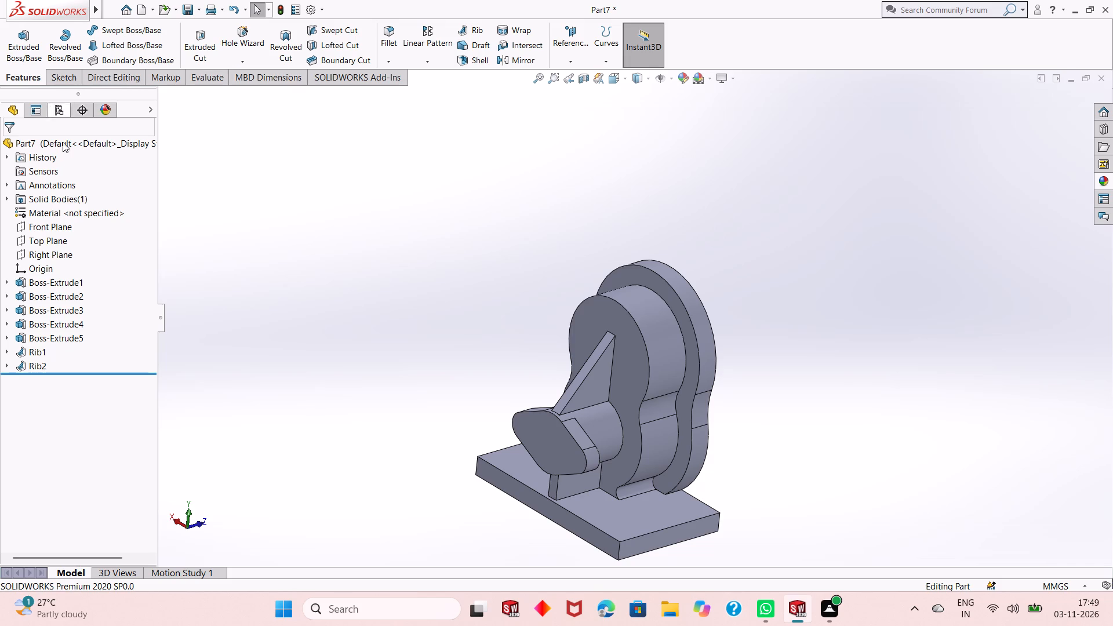
# Create a reference plane offset 171 mm above the Top Plane.
pyautogui.click(60, 239)
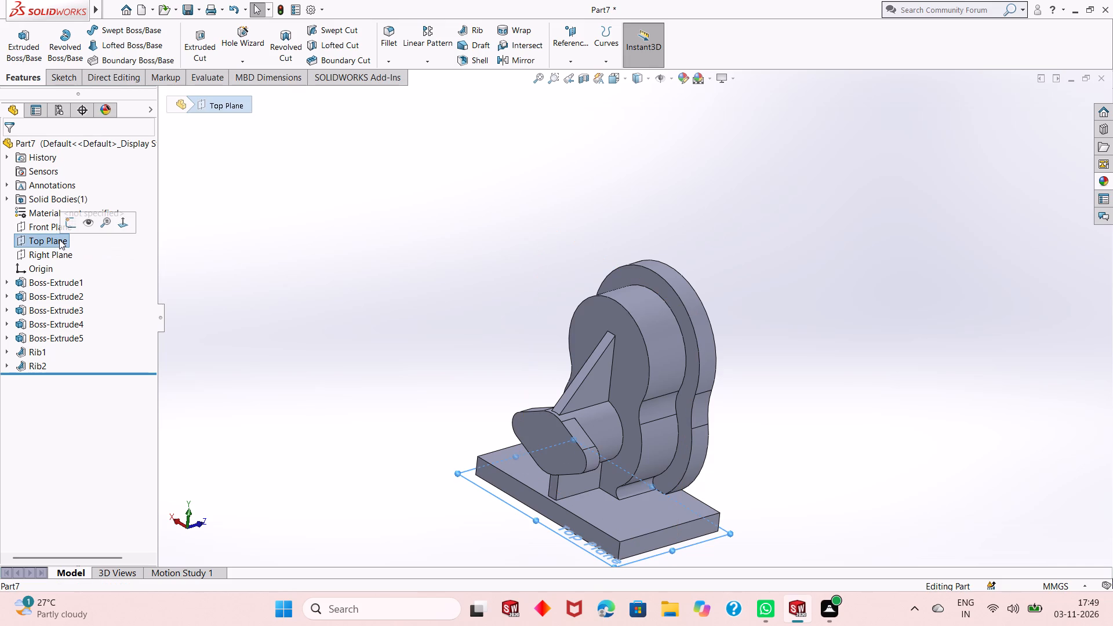
pyautogui.click(561, 54)
pyautogui.click(566, 74)
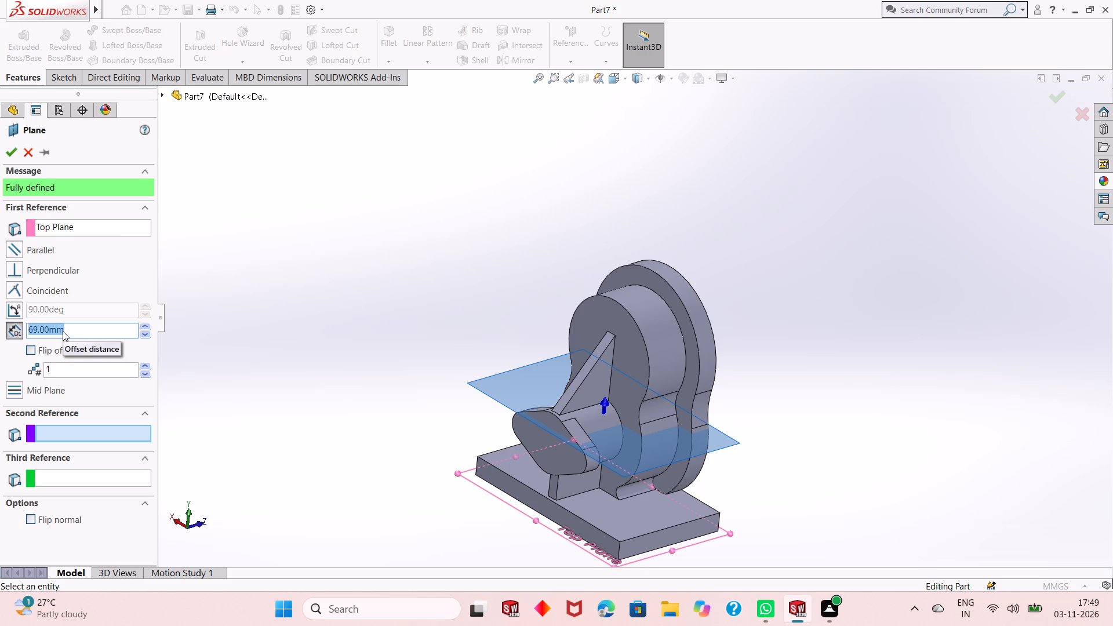
pyautogui.write('171')
pyautogui.press('Return')
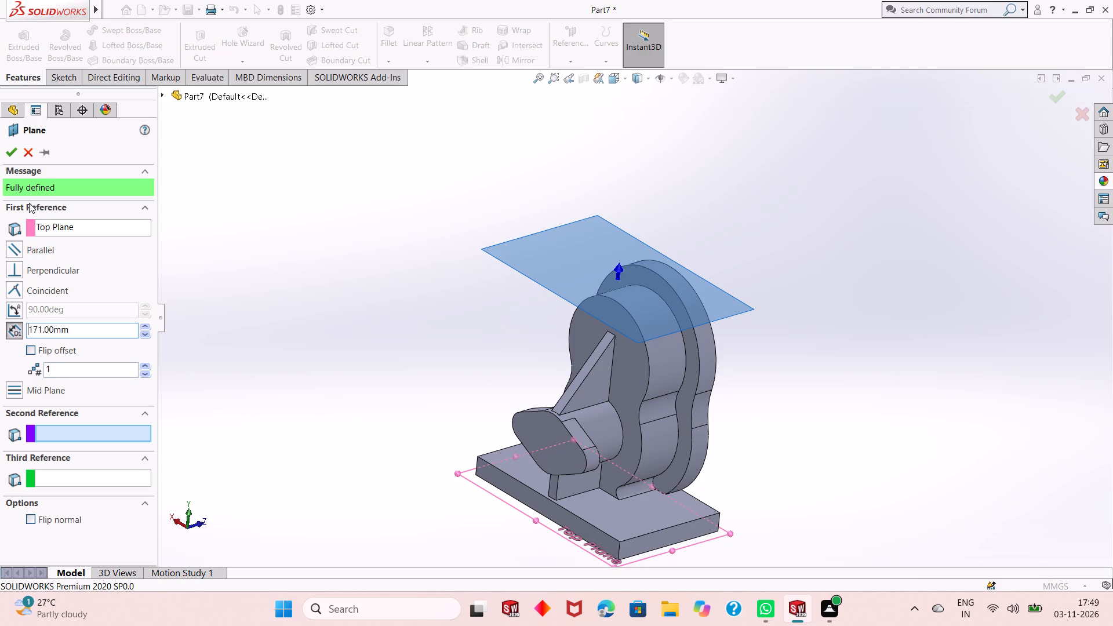
pyautogui.click(8, 151)
# Start a new sketch on the offset plane above the part, viewed square on.
pyautogui.moveTo(537, 430); pyautogui.dragTo(552, 335, button='middle')
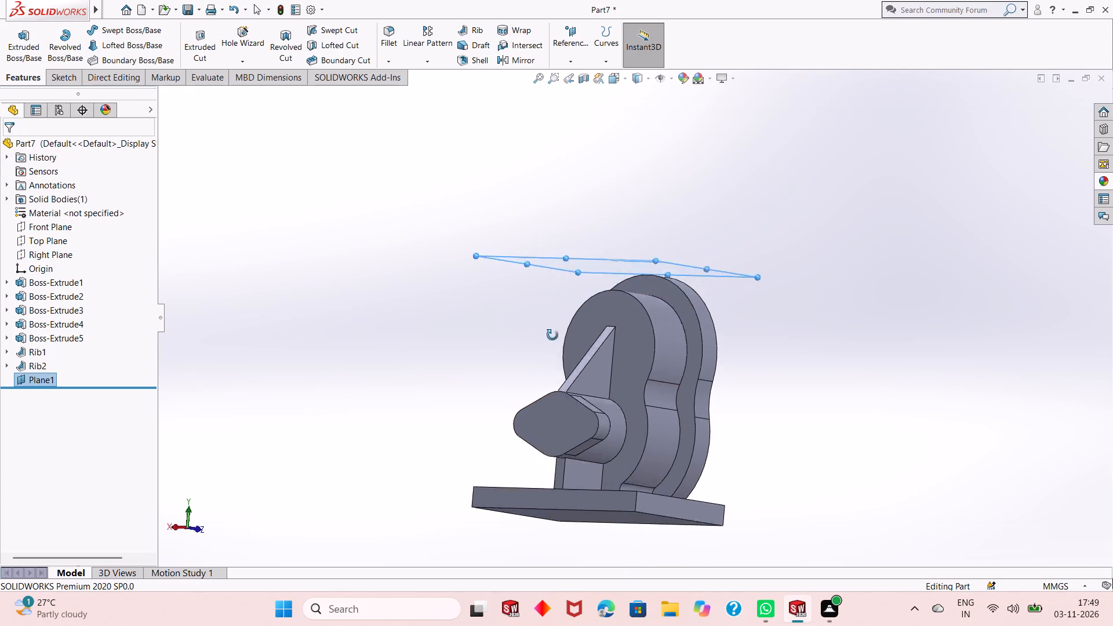
pyautogui.moveTo(552, 335); pyautogui.dragTo(616, 467, button='middle')
pyautogui.rightClick(712, 256)
pyautogui.click(740, 235)
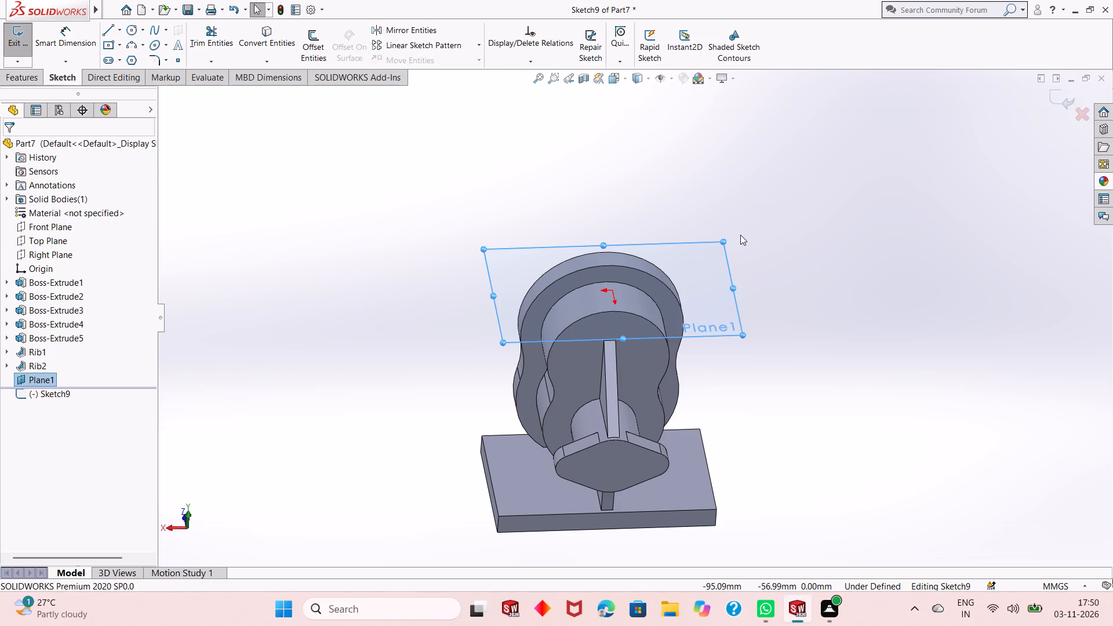
pyautogui.hotkey('ctrl', '8')
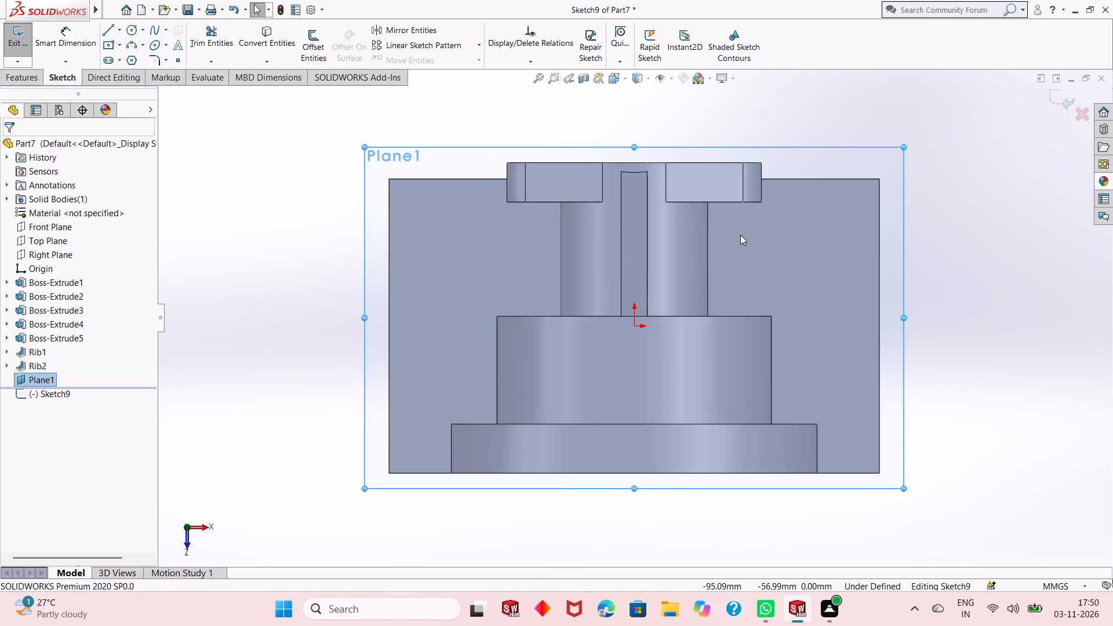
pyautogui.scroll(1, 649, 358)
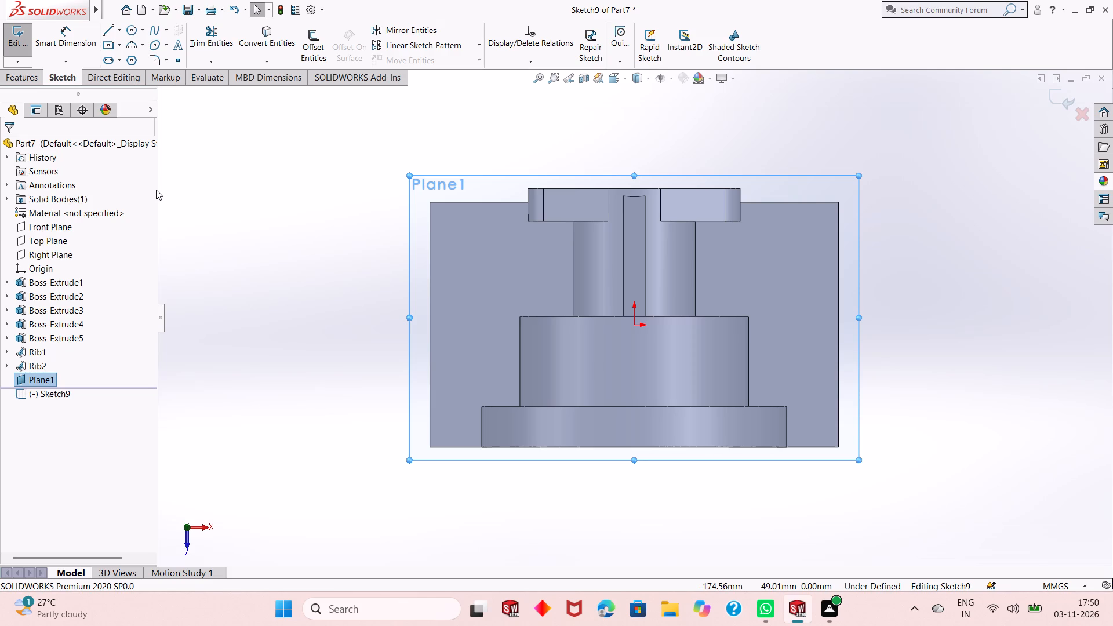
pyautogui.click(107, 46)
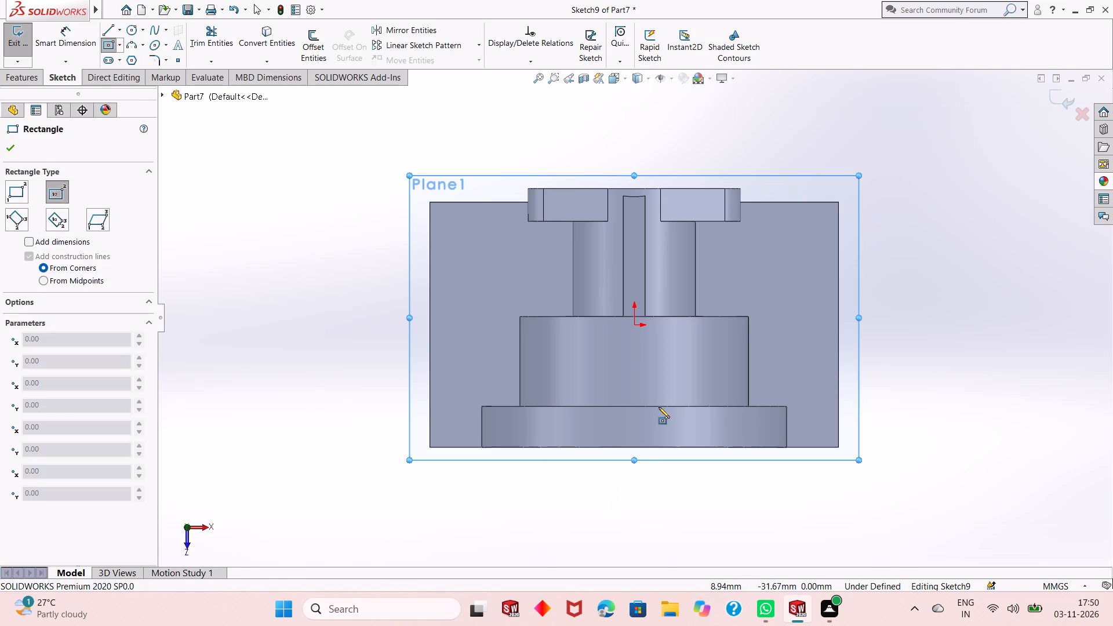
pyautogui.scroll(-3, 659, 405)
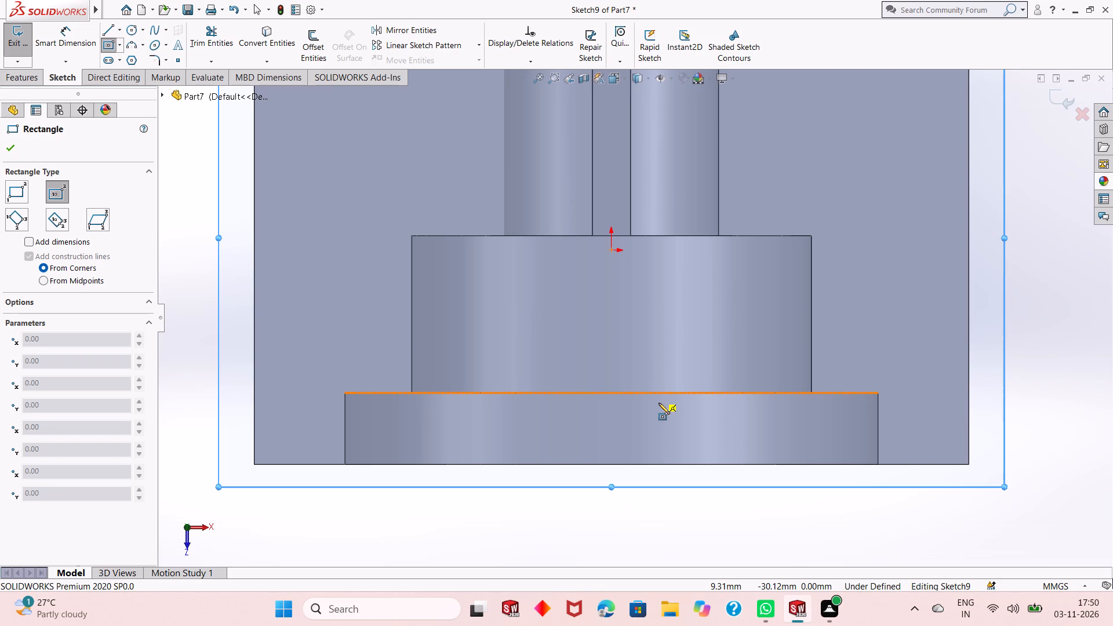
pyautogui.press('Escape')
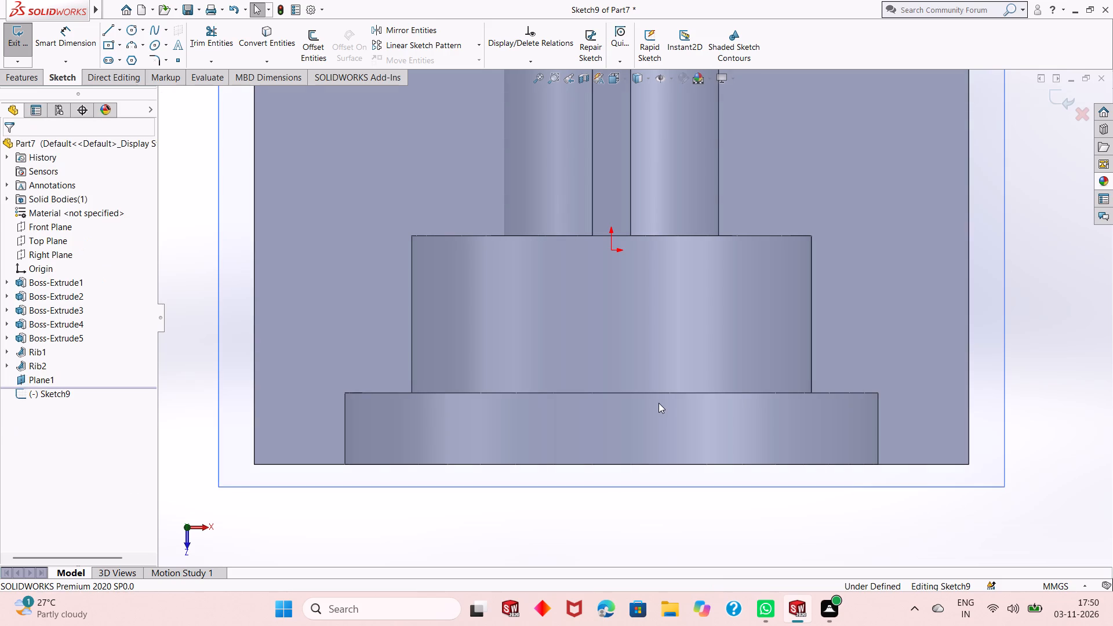
# Sketch two circles side by side between the origin and the upright's outer edge, each about 28 mm in diameter, with centres about 34 mm apart.
pyautogui.click(130, 35)
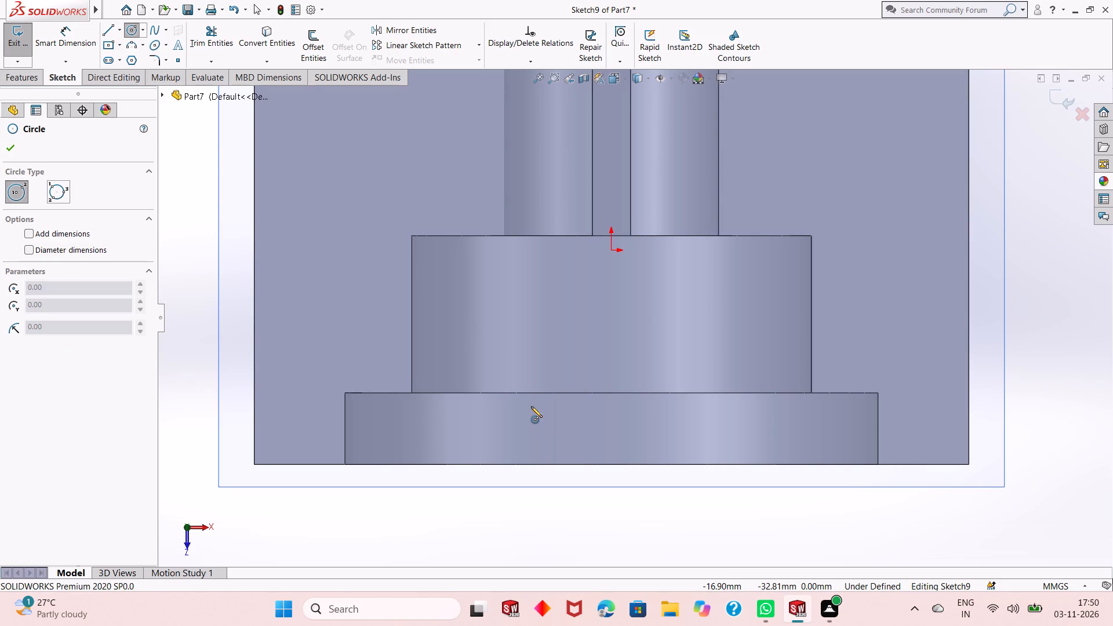
pyautogui.click(544, 372)
pyautogui.click(552, 437)
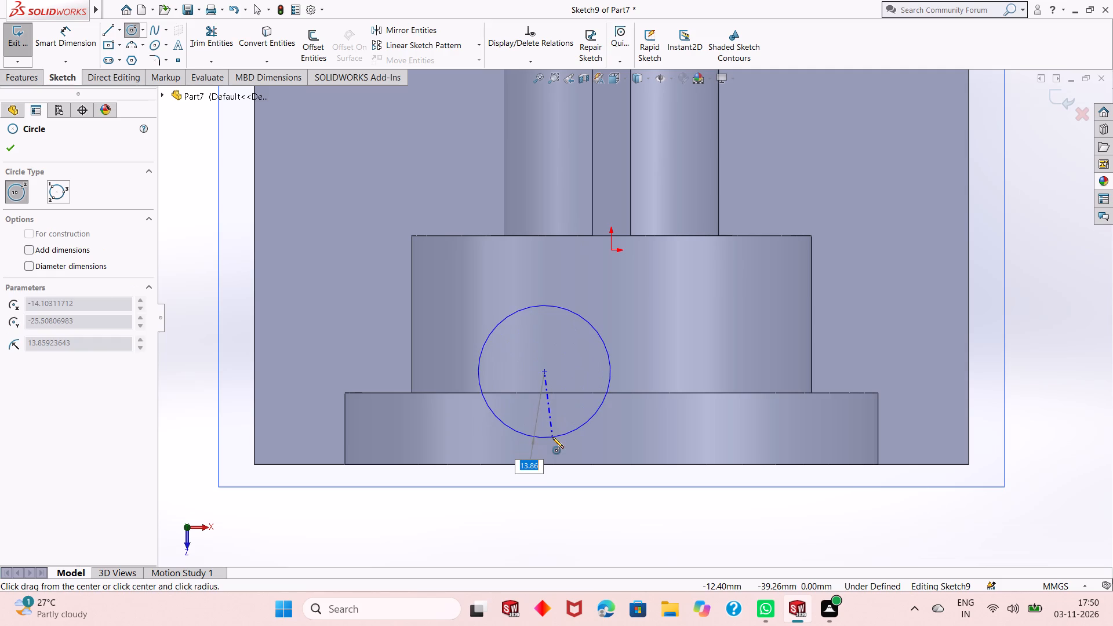
pyautogui.click(708, 372)
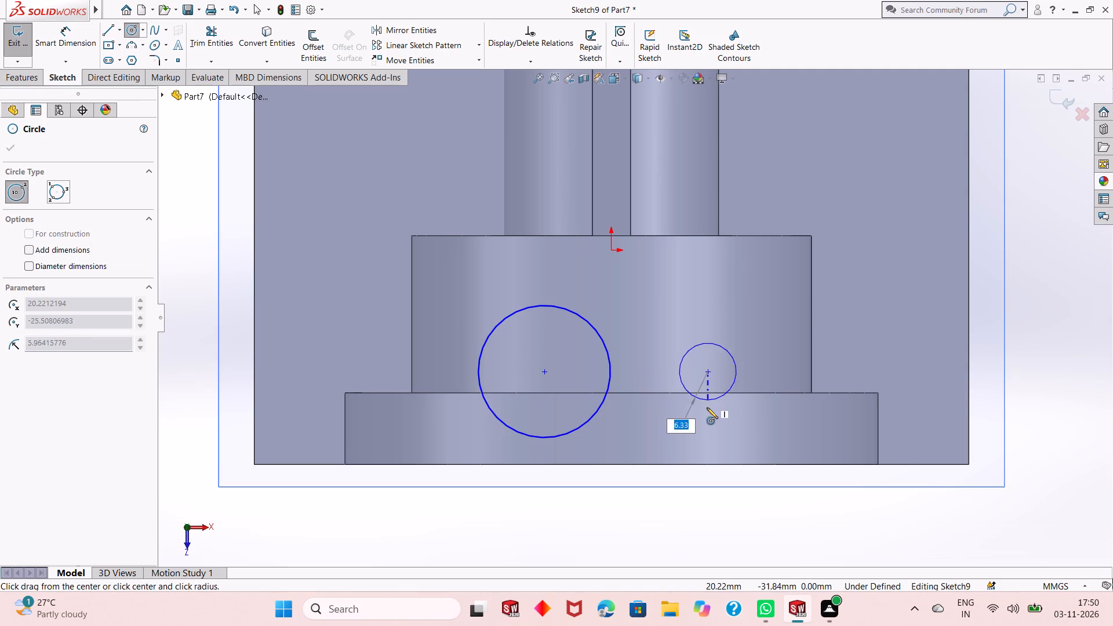
pyautogui.click(705, 437)
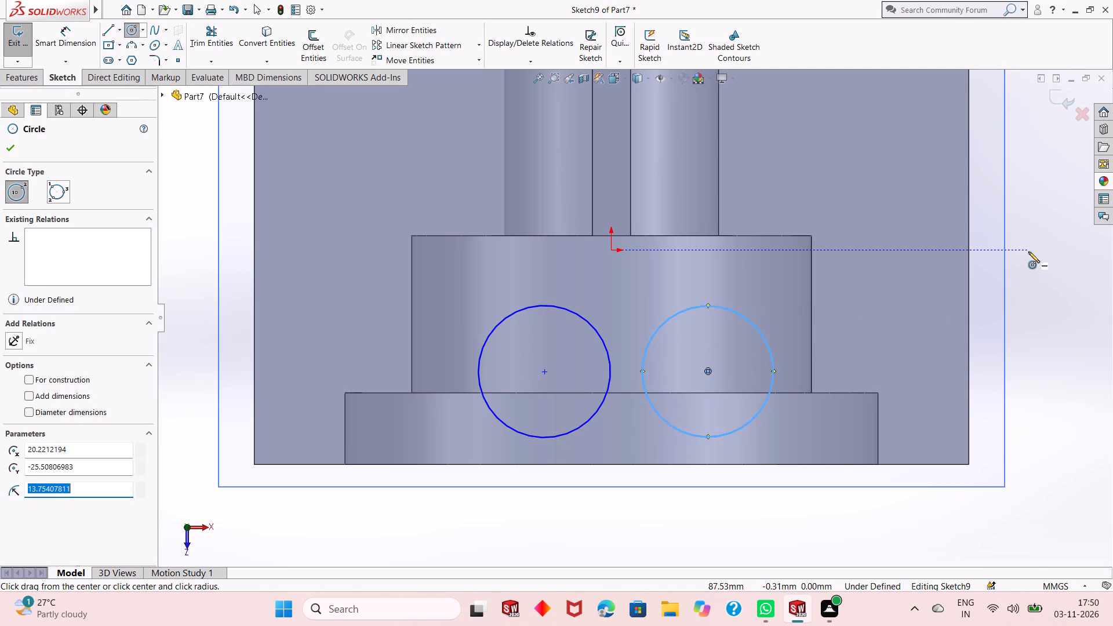
pyautogui.rightClick(1028, 252)
pyautogui.click(1037, 262)
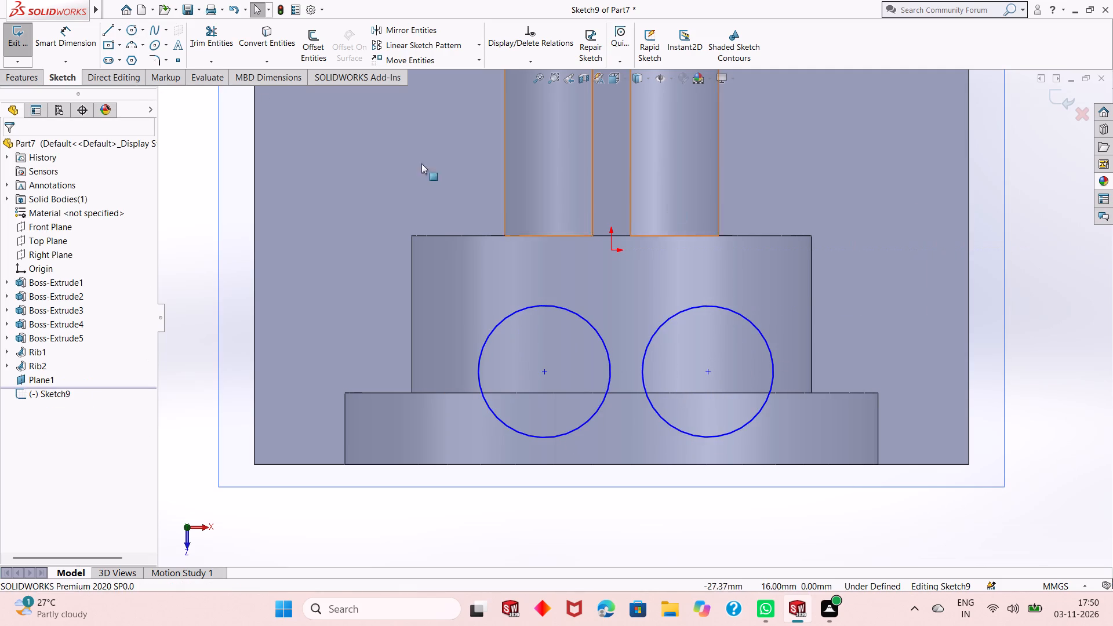
# Dimension the left-hand circle's diameter as 30 mm.
pyautogui.click(74, 36)
pyautogui.scroll(1, 624, 399)
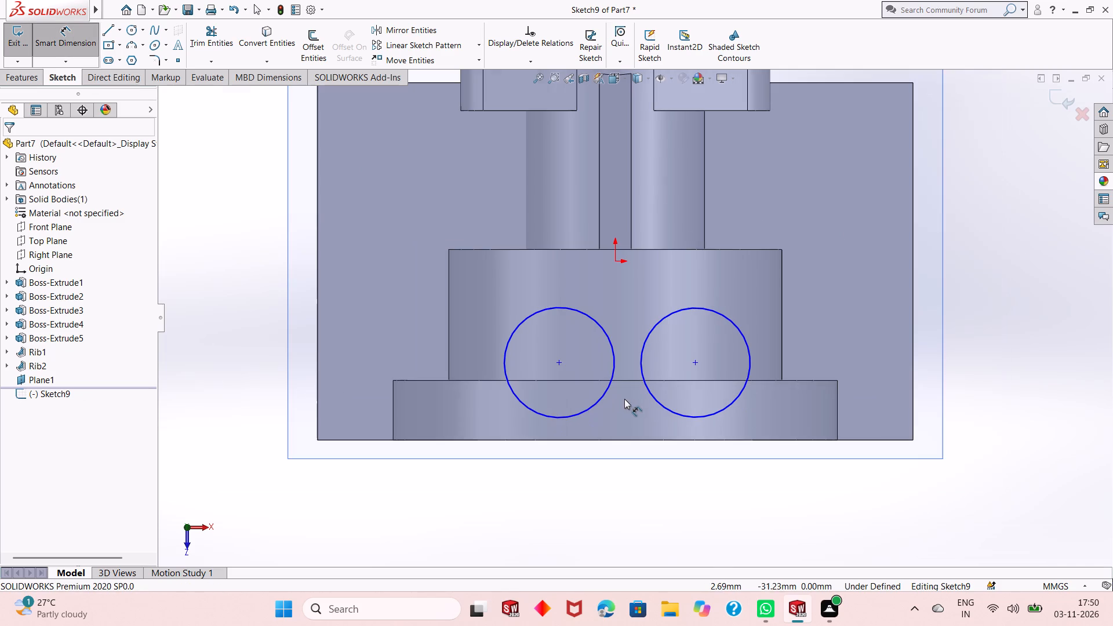
pyautogui.scroll(-2, 604, 387)
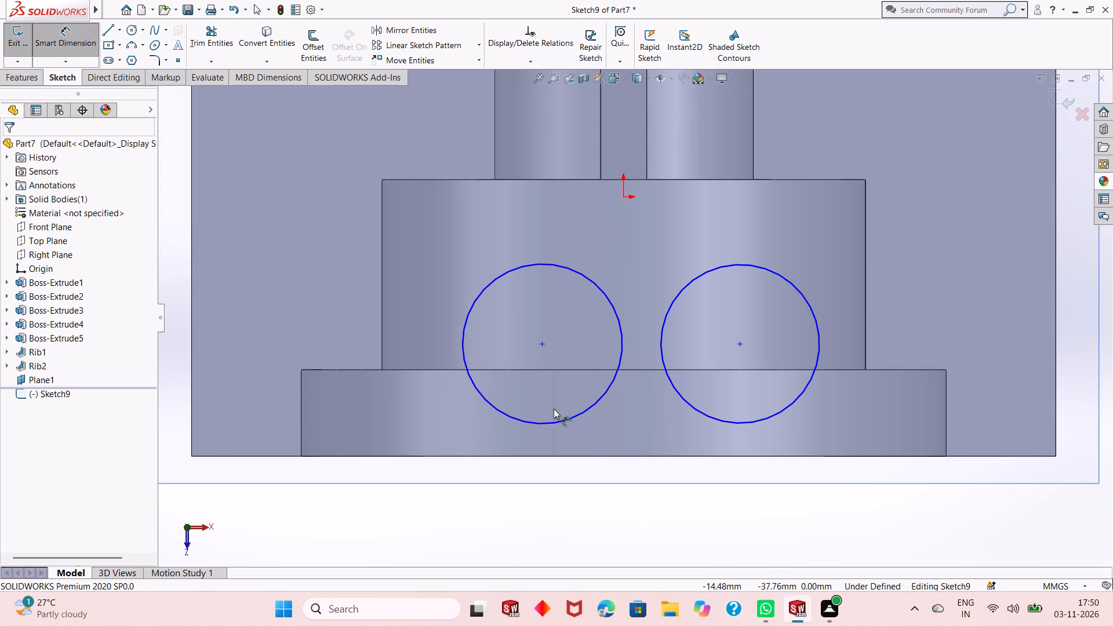
pyautogui.scroll(2, 645, 387)
pyautogui.click(566, 392)
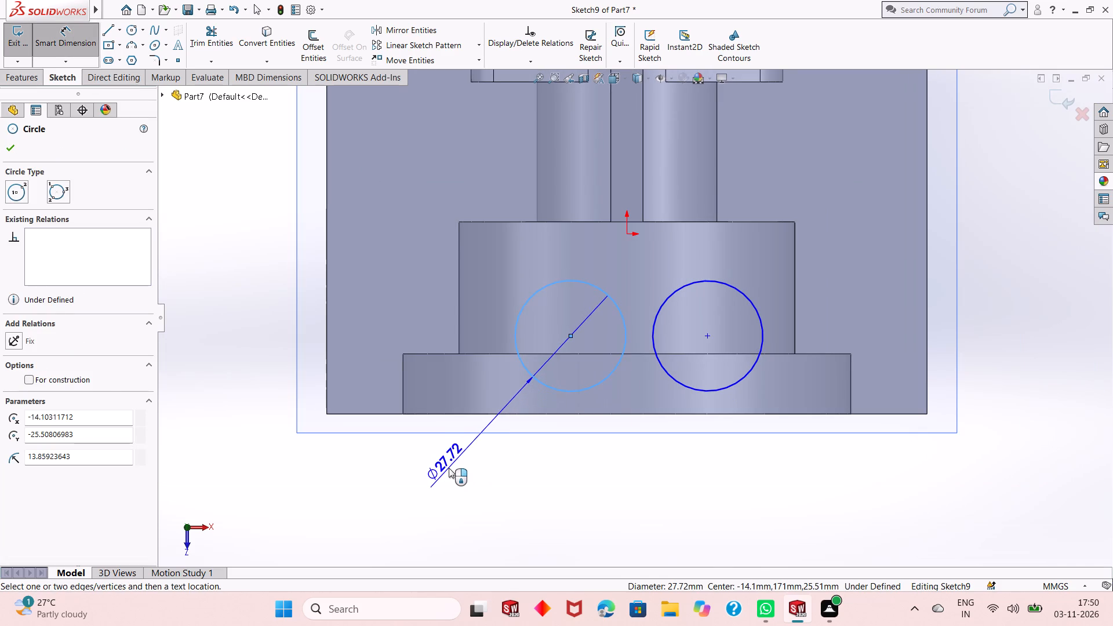
pyautogui.click(448, 468)
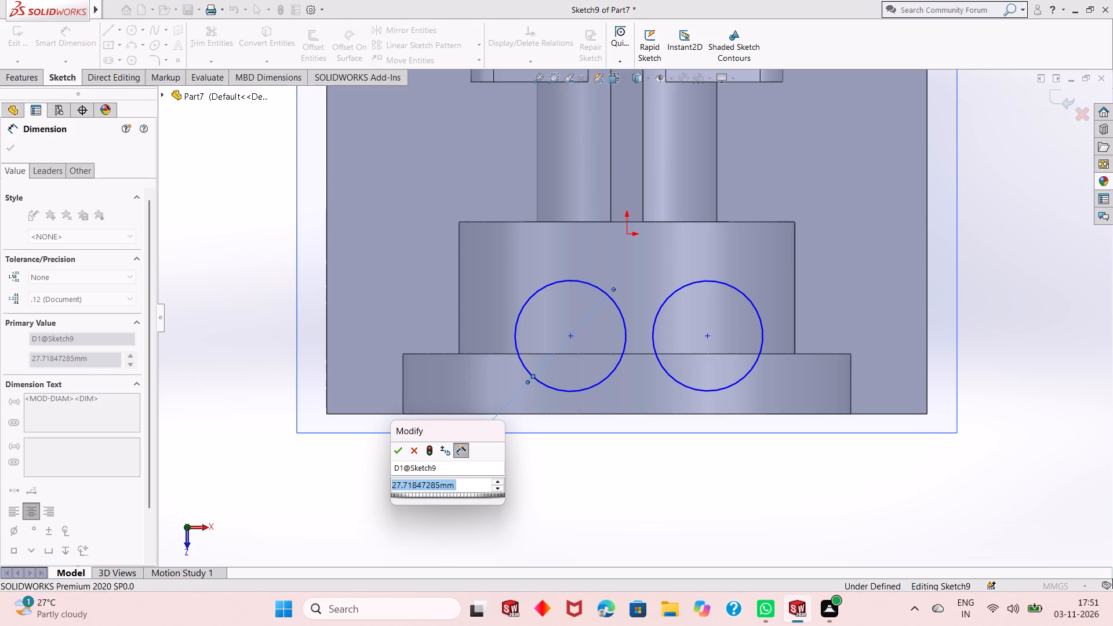
pyautogui.write('30')
pyautogui.press('Return')
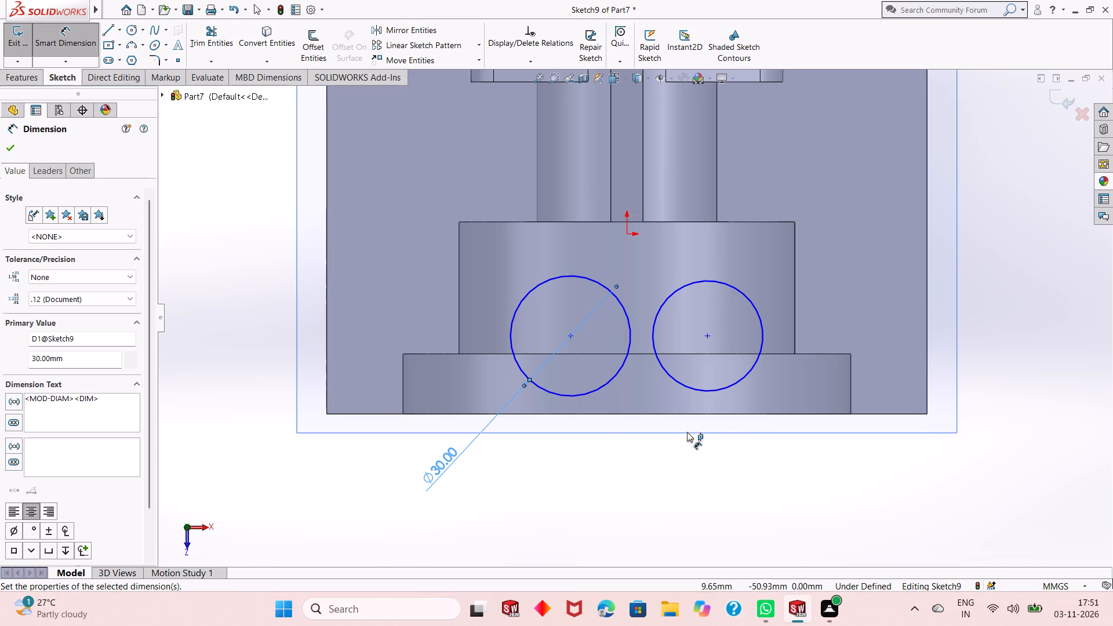
pyautogui.rightClick(1025, 276)
pyautogui.click(1039, 314)
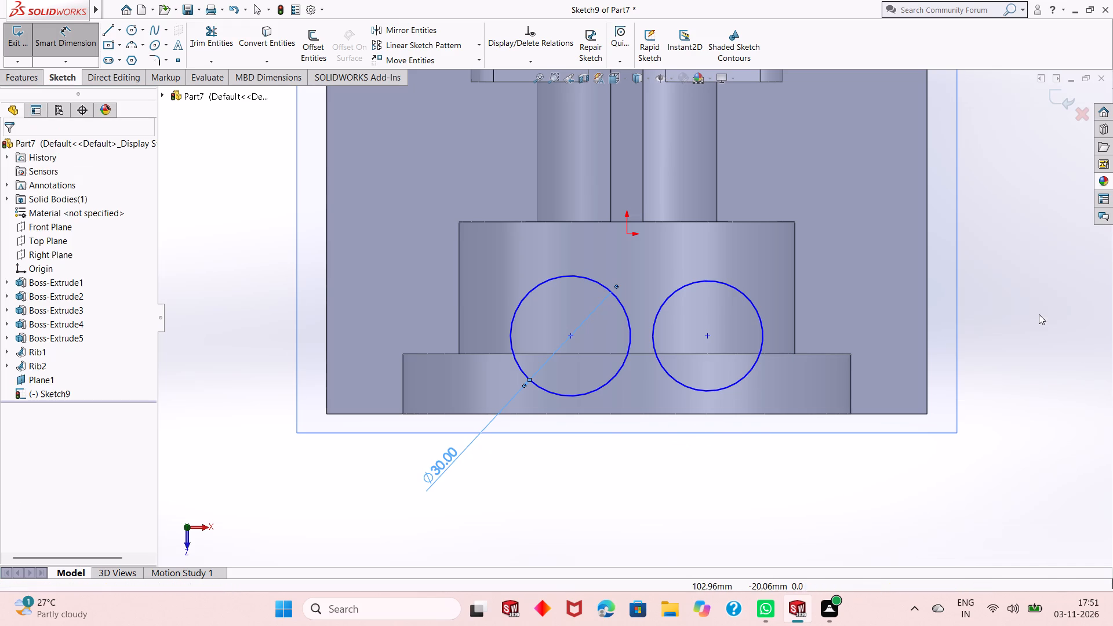
# Add an Equal relation between the two circles.
pyautogui.click(602, 384)
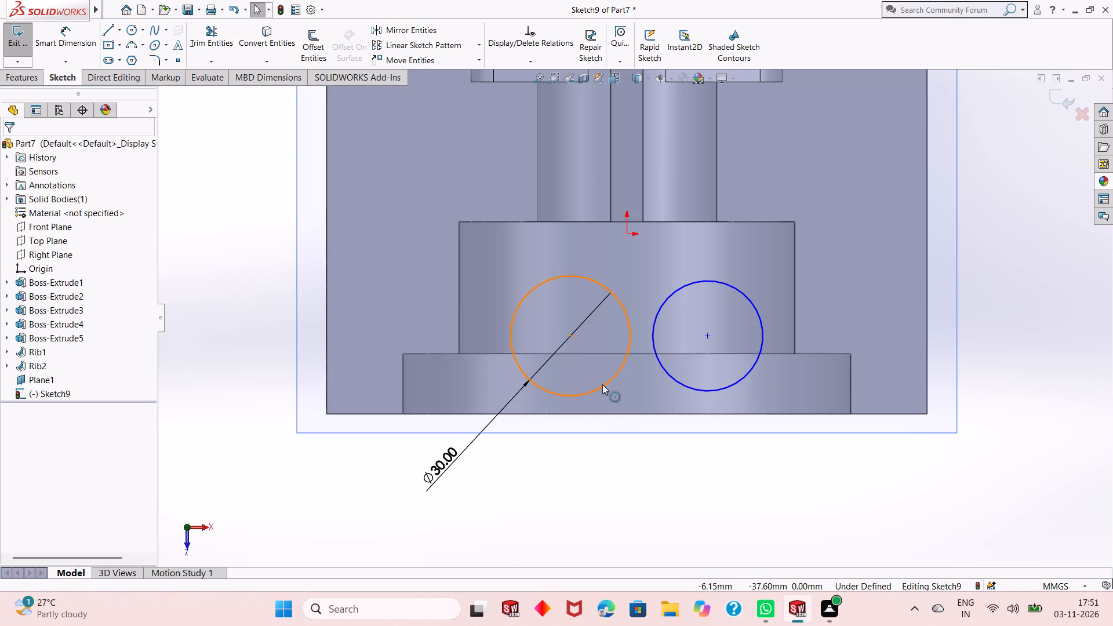
pyautogui.keyDown('ctrl'); pyautogui.click(680, 382); pyautogui.keyUp('ctrl')
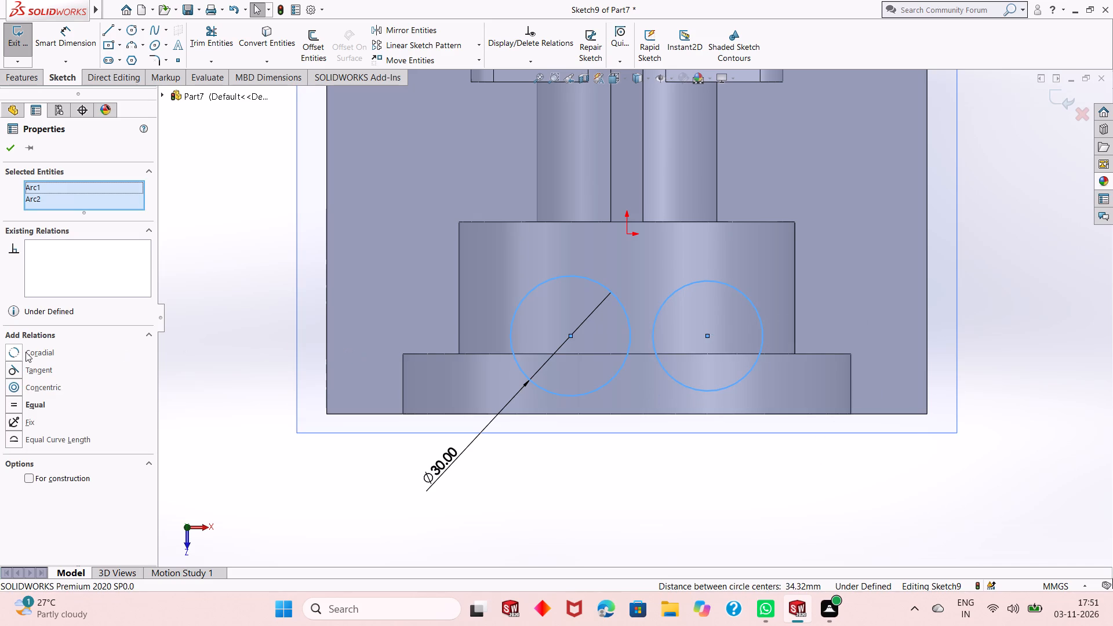
pyautogui.click(19, 400)
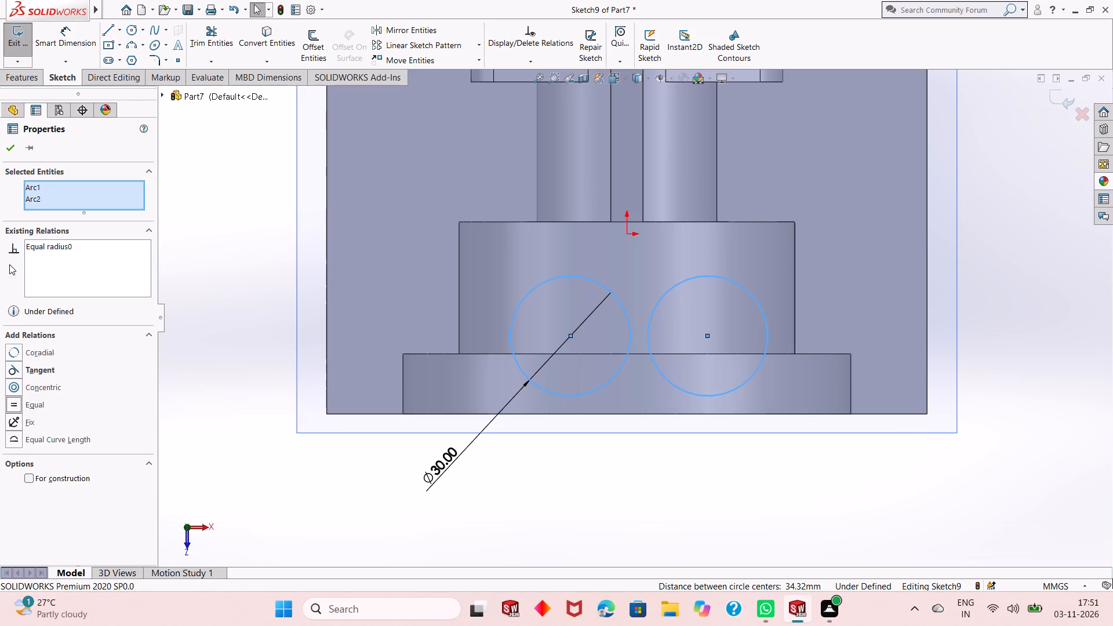
pyautogui.click(15, 148)
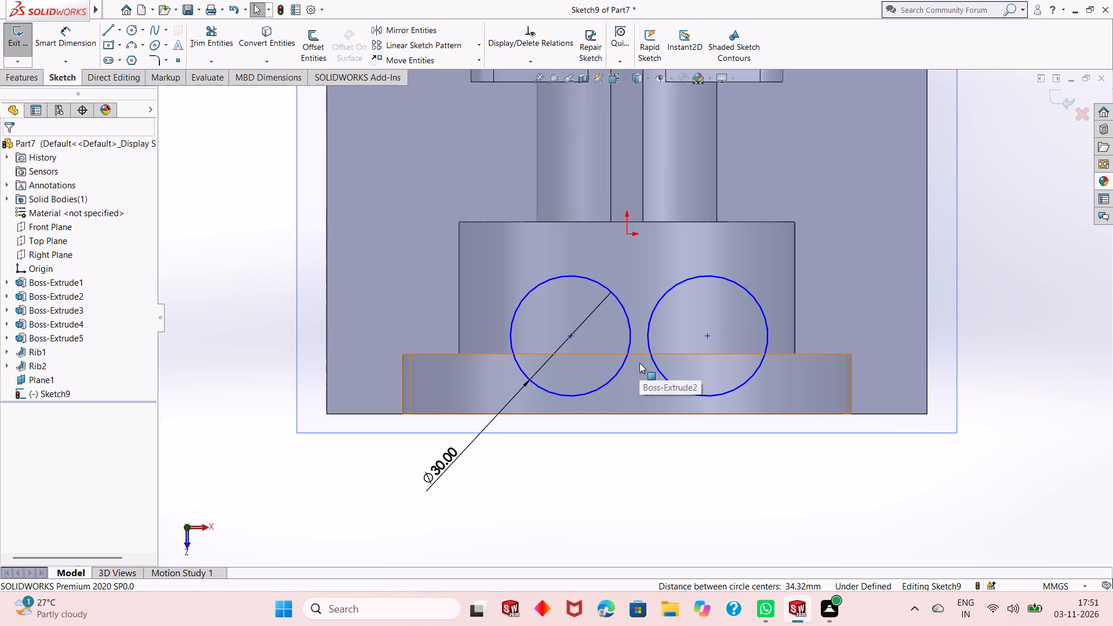
# Dimension the left-hand circle's centre 20 mm from the upright's outer edge.
pyautogui.scroll(1, 639, 363)
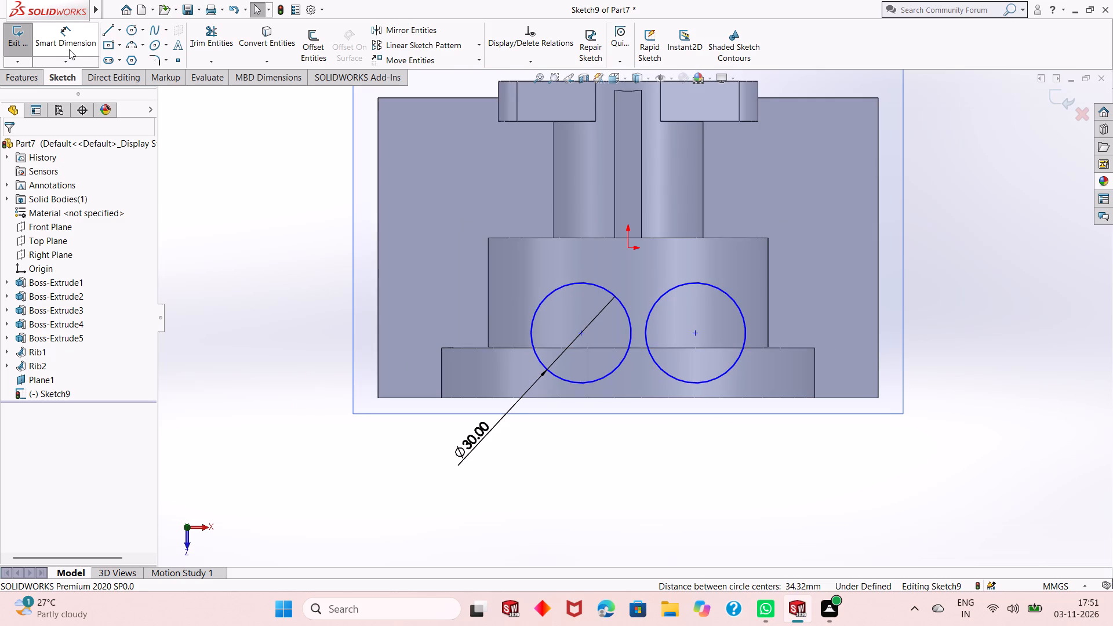
pyautogui.click(69, 48)
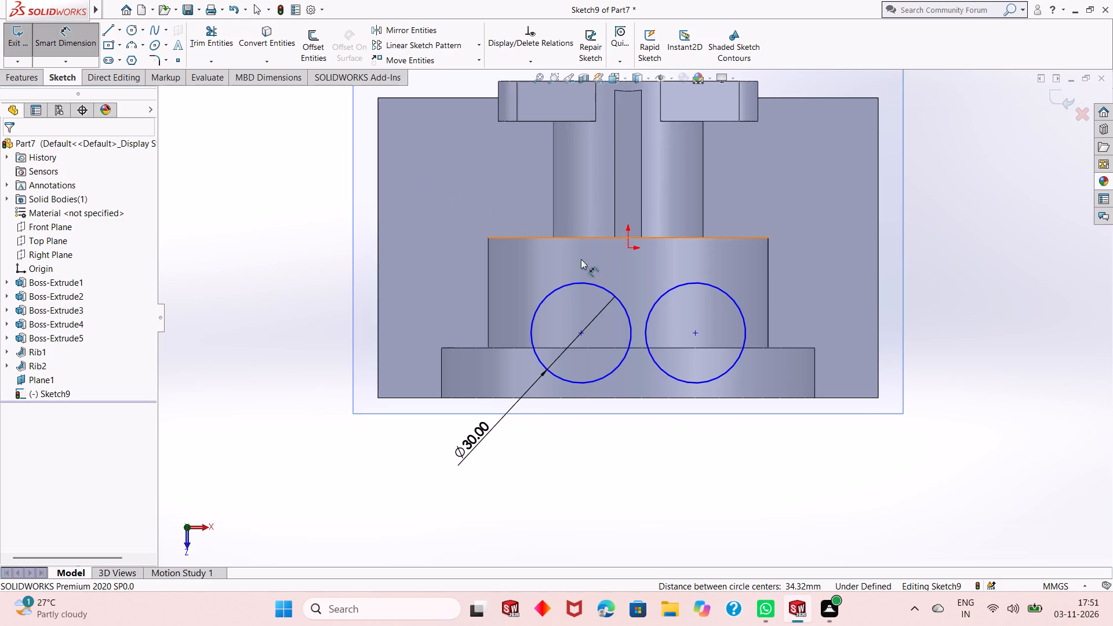
pyautogui.click(621, 398)
pyautogui.click(583, 332)
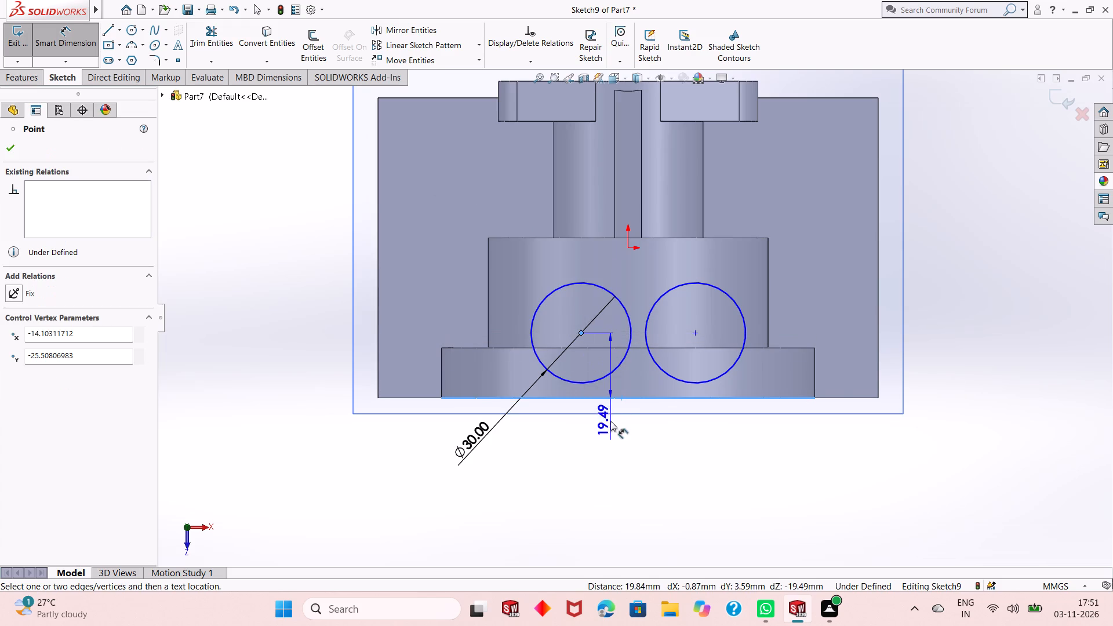
pyautogui.click(610, 439)
pyautogui.write('20')
pyautogui.press('Return')
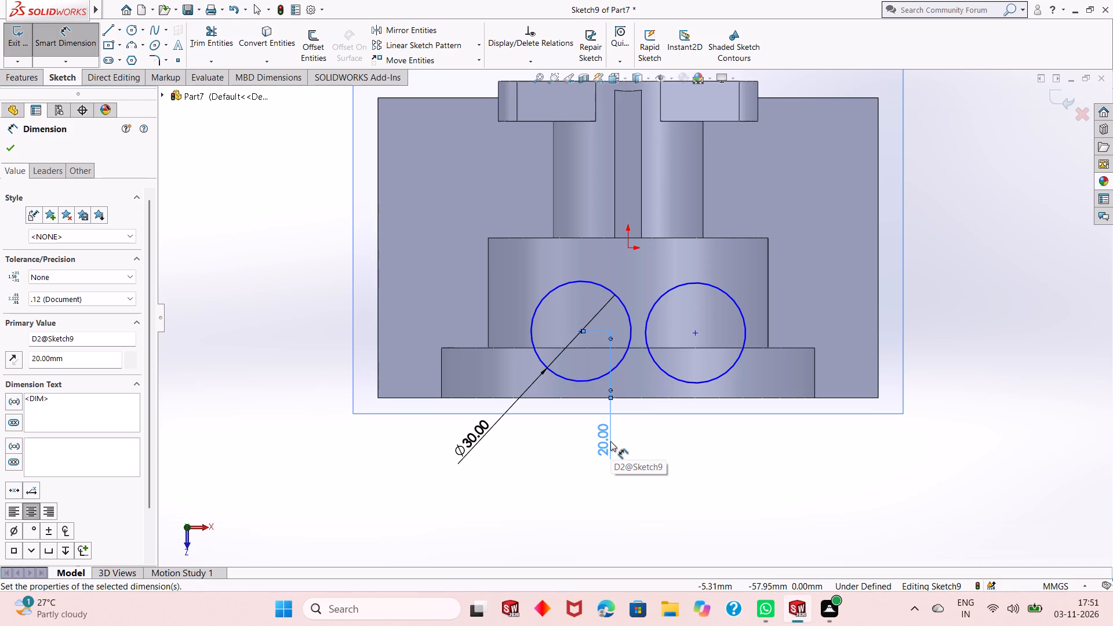
# Dimension the horizontal spacing between the two circle centres as 40 mm.
pyautogui.click(580, 333)
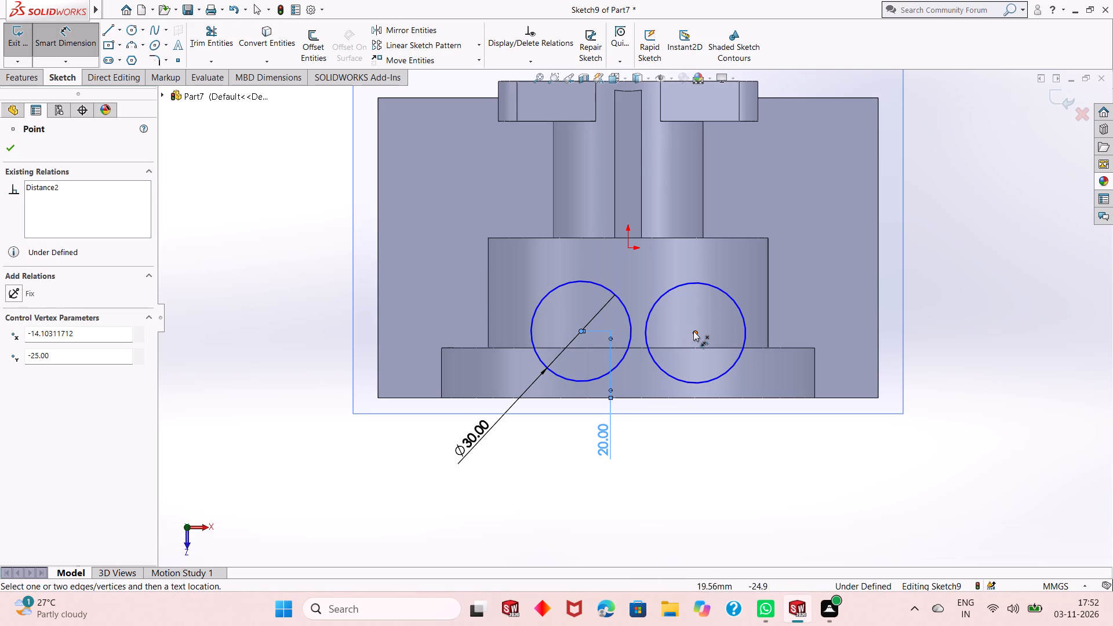
pyautogui.click(693, 331)
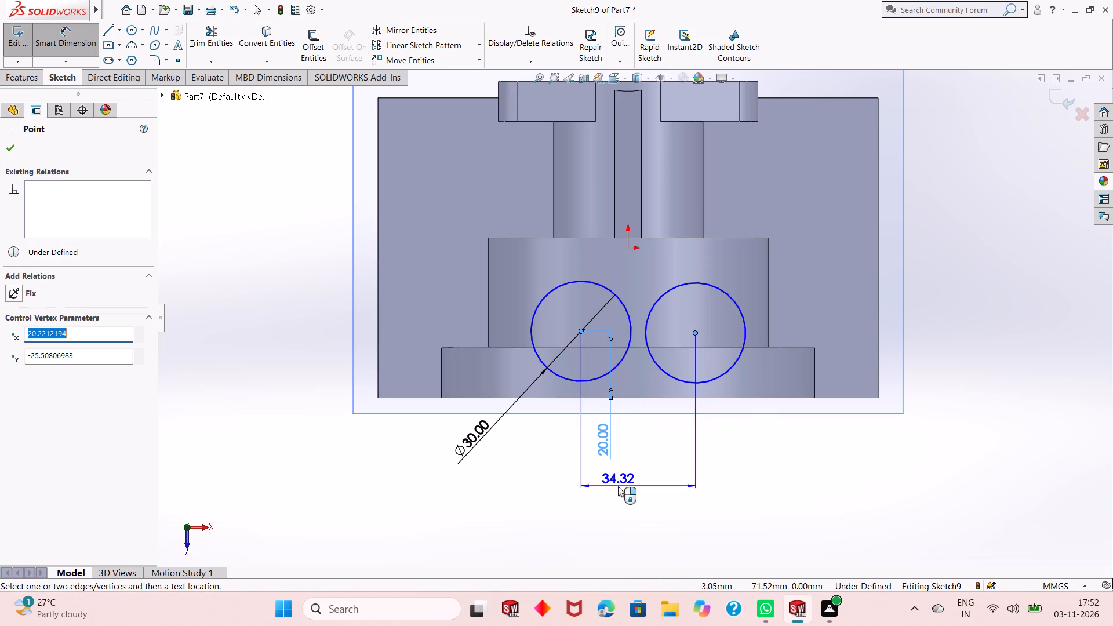
pyautogui.click(618, 486)
pyautogui.write('40')
pyautogui.press('Return')
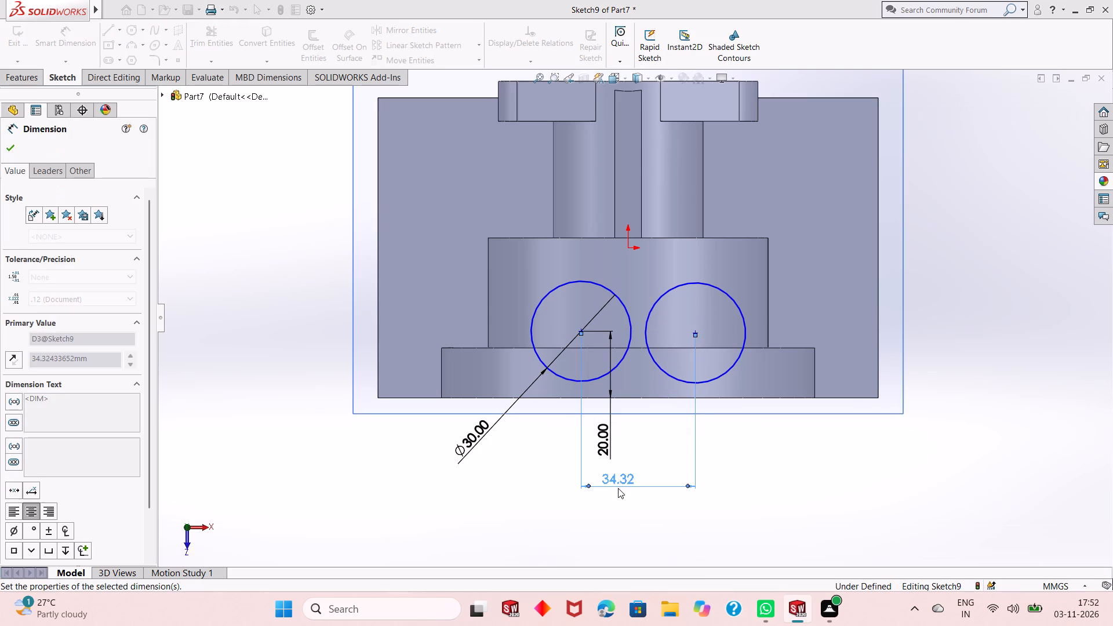
pyautogui.rightClick(940, 269)
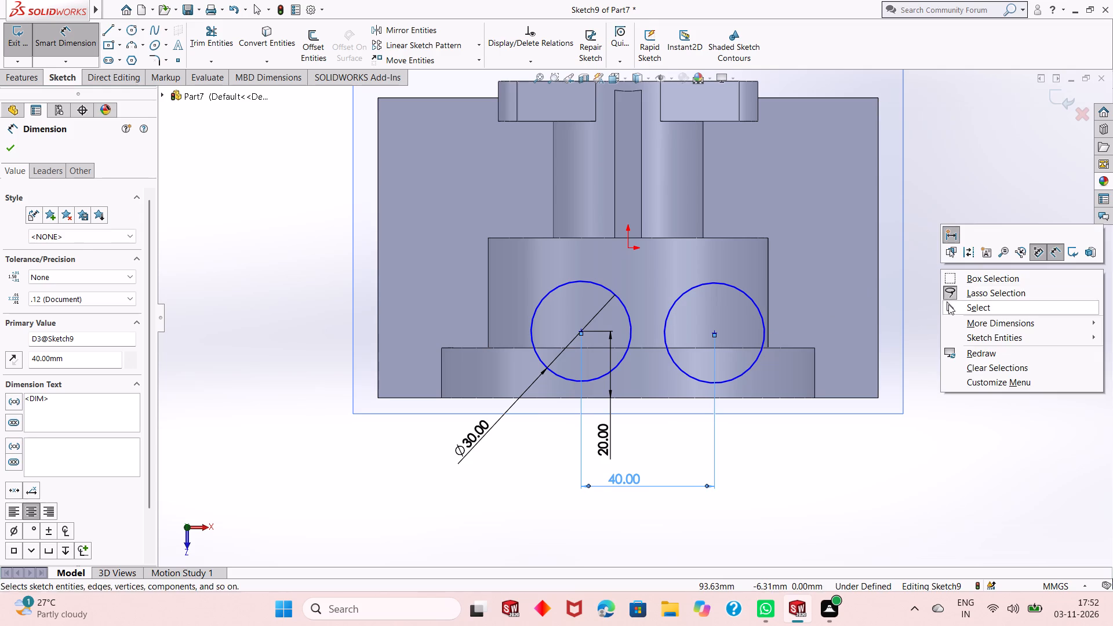
pyautogui.click(948, 304)
# Add a Horizontal relation between the centre points of the two circles.
pyautogui.click(583, 331)
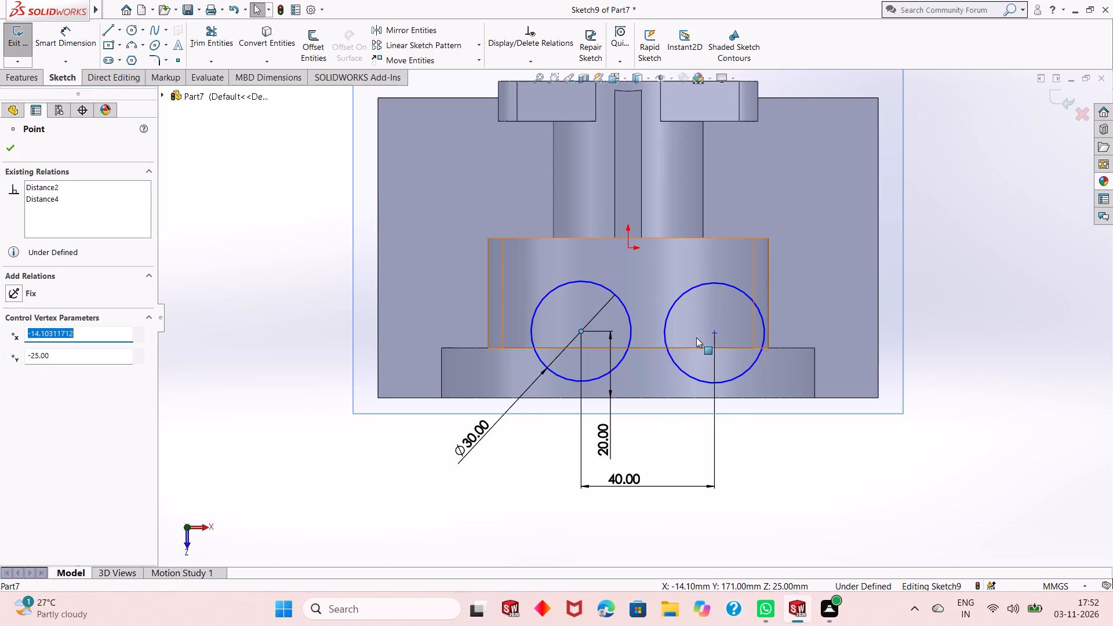
pyautogui.keyDown('ctrl'); pyautogui.click(714, 332); pyautogui.keyUp('ctrl')
pyautogui.click(752, 285)
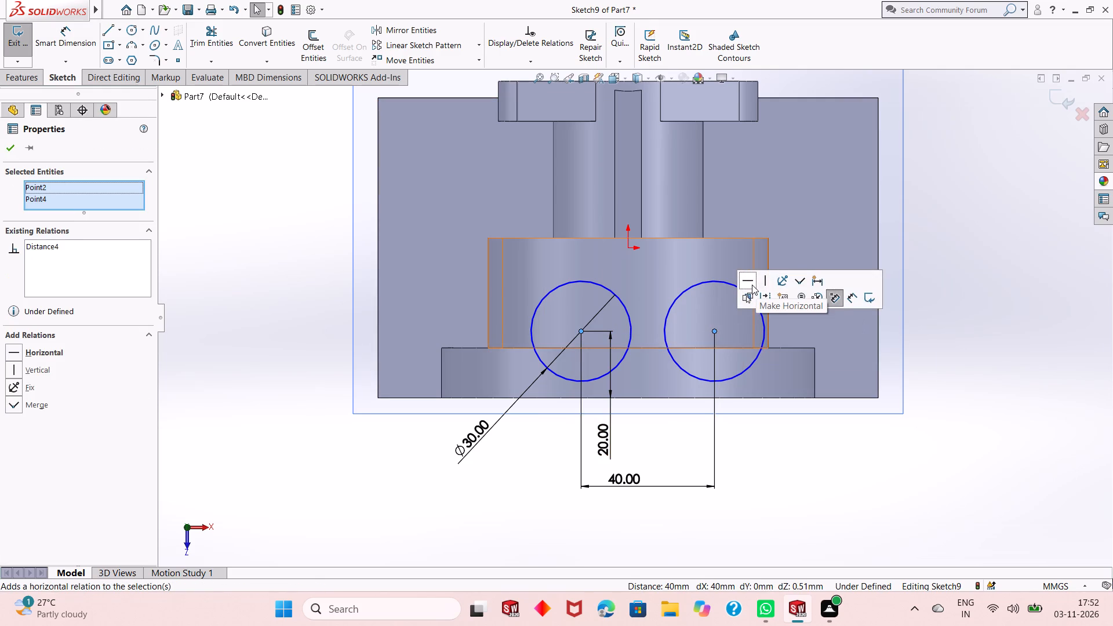
pyautogui.click(13, 145)
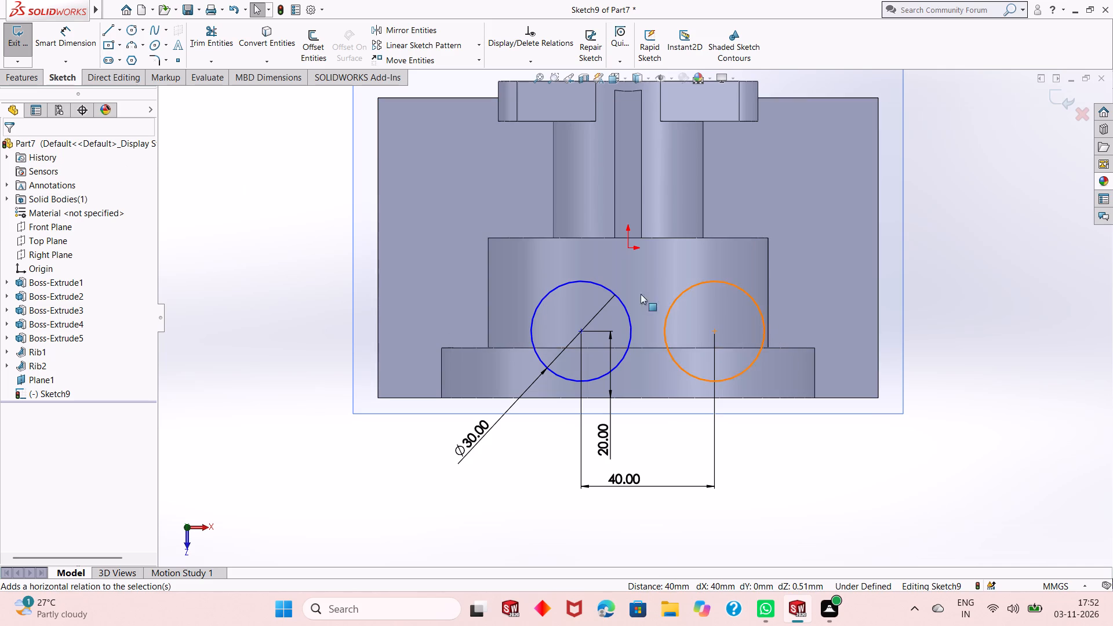
# Draw a short vertical construction line from the origin towards the gap between the two circles.
pyautogui.click(115, 32)
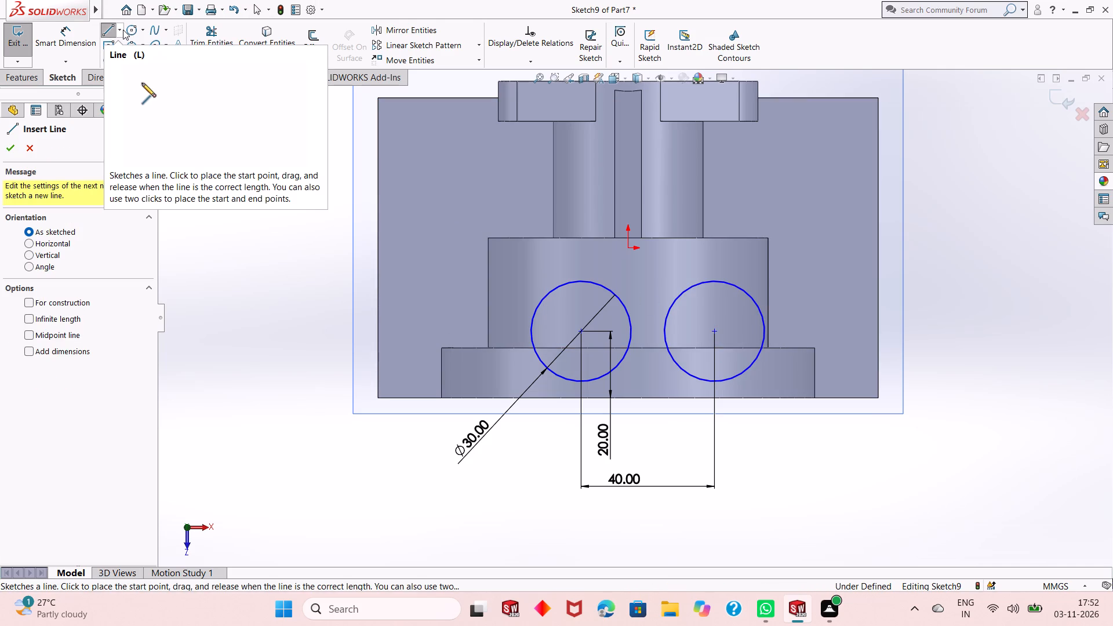
pyautogui.click(123, 30)
pyautogui.click(133, 64)
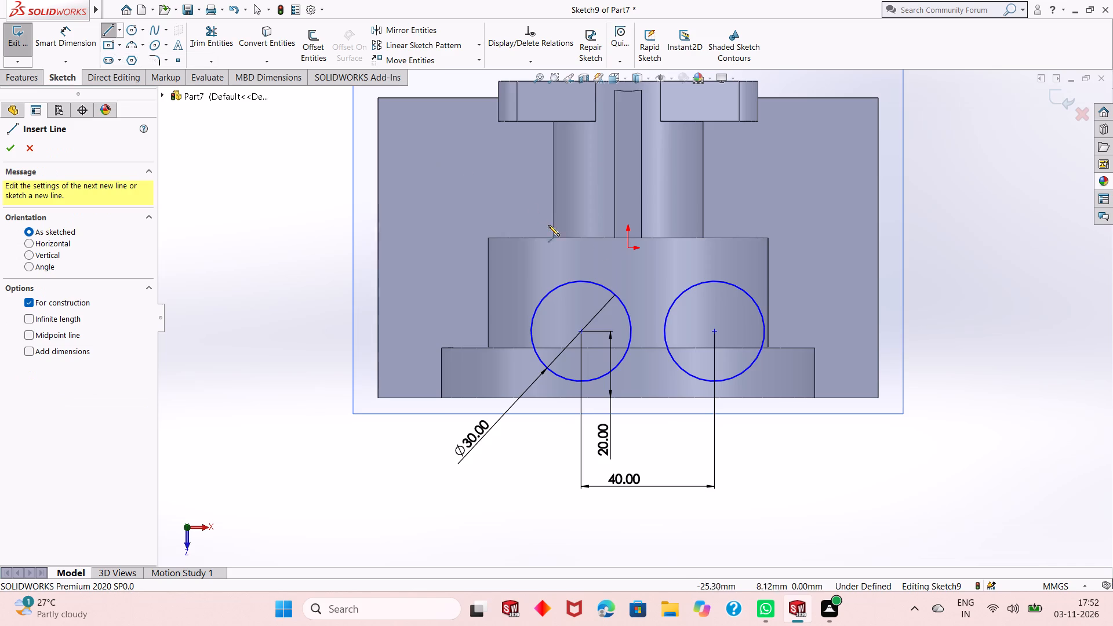
pyautogui.click(627, 251)
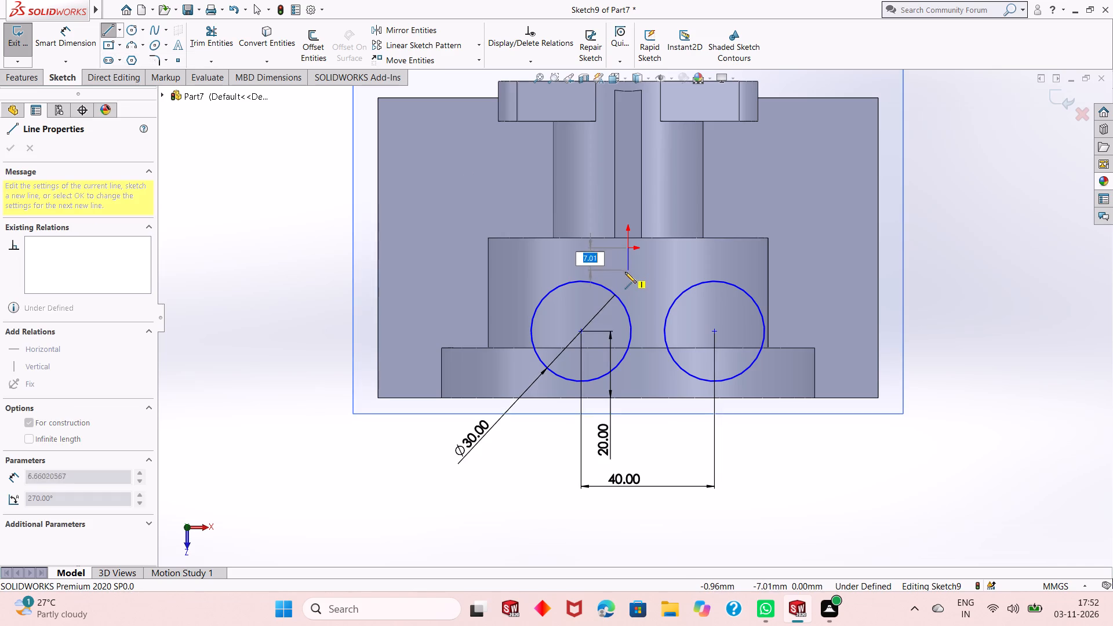
pyautogui.click(625, 274)
pyautogui.rightClick(624, 275)
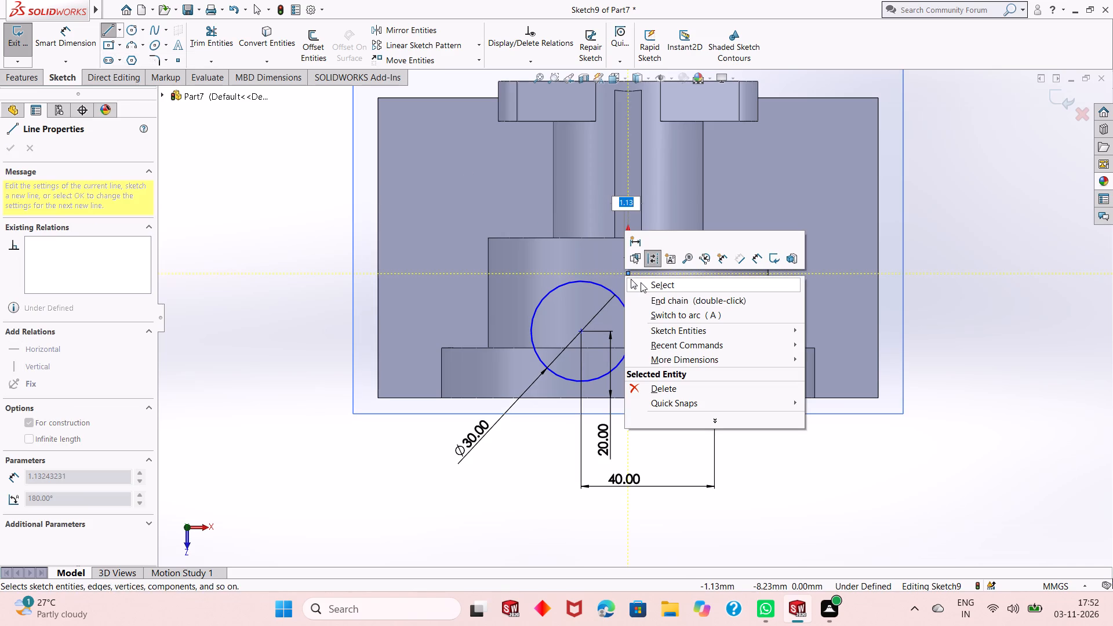
pyautogui.click(641, 283)
pyautogui.press('Escape')
pyautogui.press('Escape')
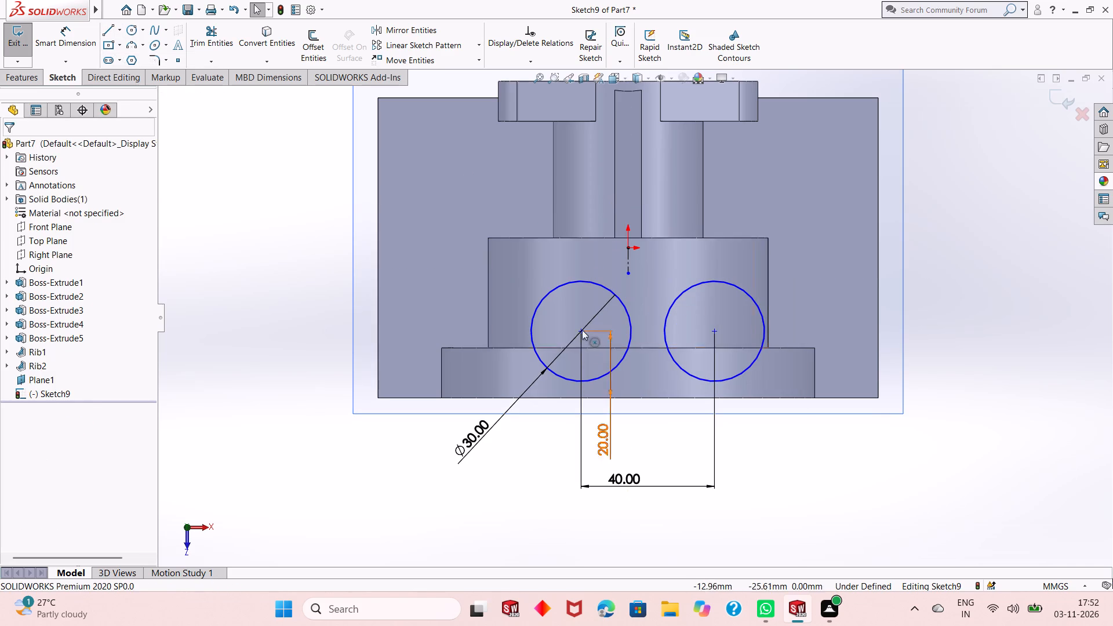
# Make the two circle centre points symmetric about the vertical construction line through the origin.
pyautogui.click(579, 333)
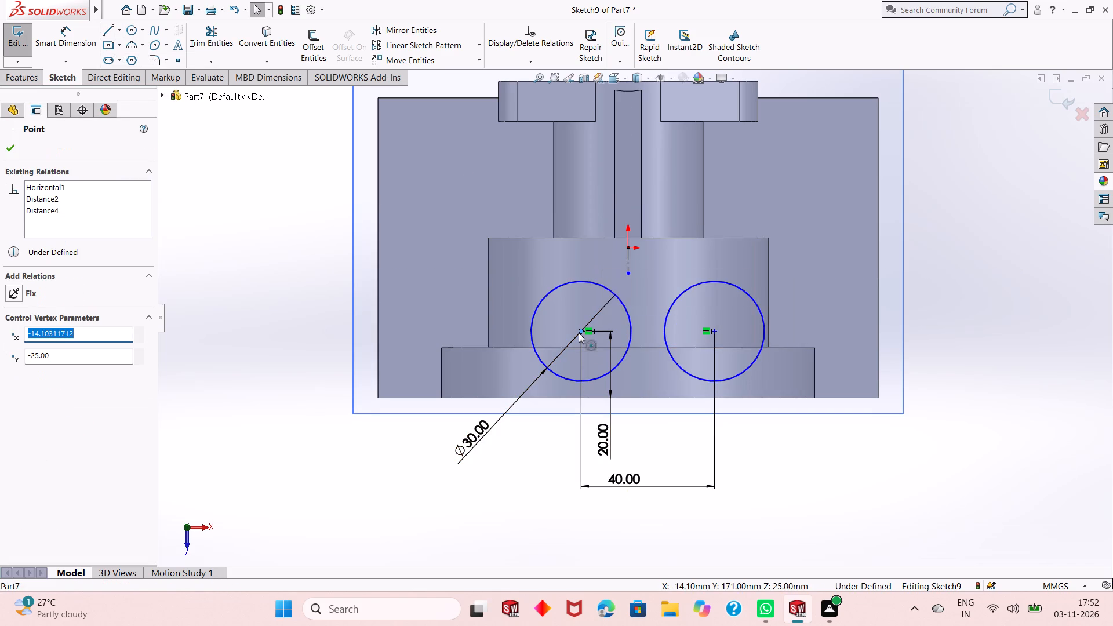
pyautogui.keyDown('ctrl'); pyautogui.click(629, 261); pyautogui.keyUp('ctrl')
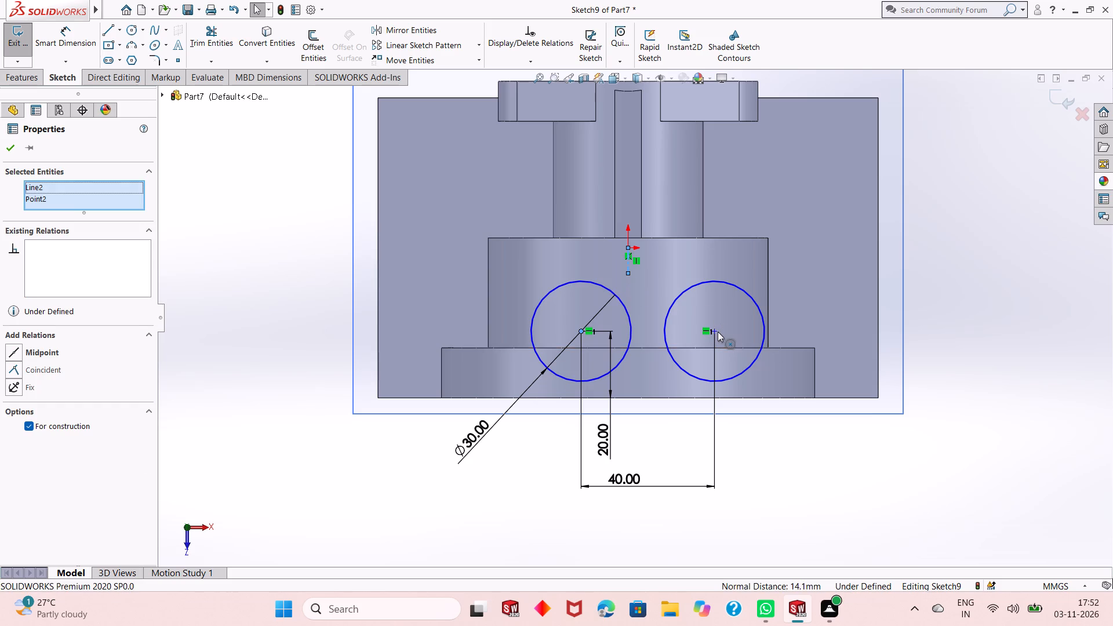
pyautogui.keyDown('ctrl'); pyautogui.click(717, 333); pyautogui.keyUp('ctrl')
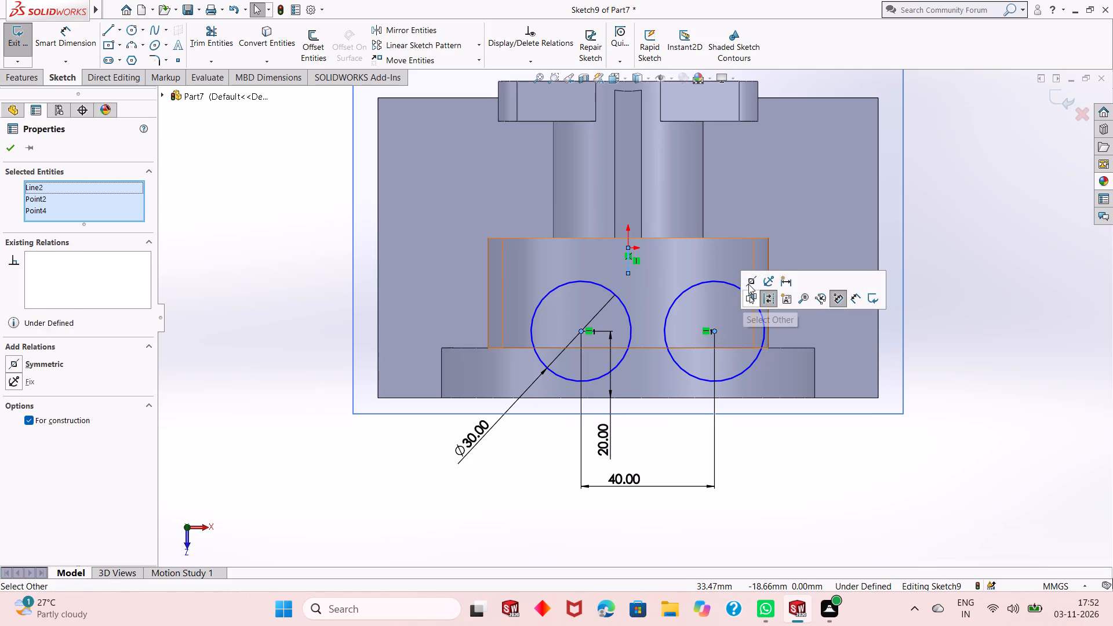
pyautogui.click(748, 285)
pyautogui.click(8, 152)
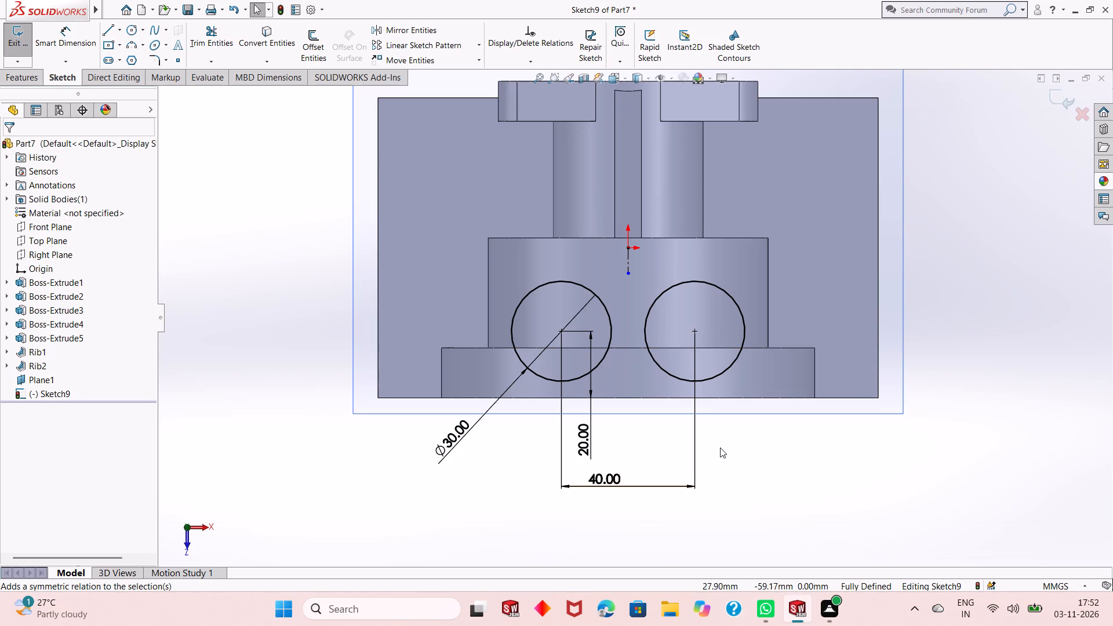
# Examine from several angles how the two-circle sketch sits above the upright, and return to the view normal to the sketch.
pyautogui.moveTo(720, 447); pyautogui.dragTo(744, 294, button='middle')
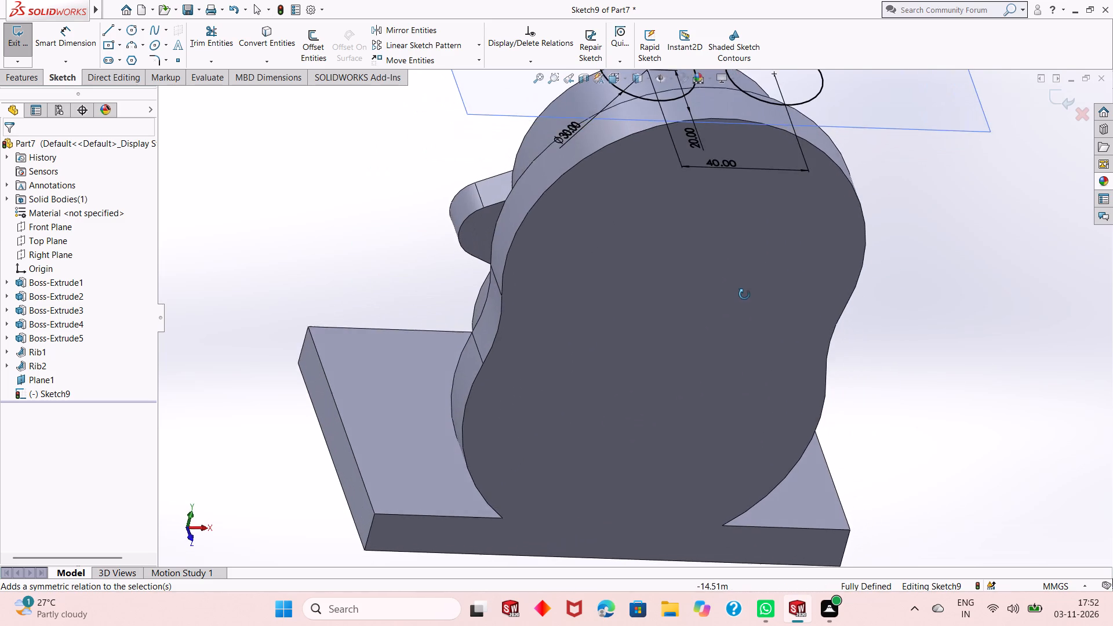
pyautogui.moveTo(744, 294); pyautogui.dragTo(552, 288, button='middle')
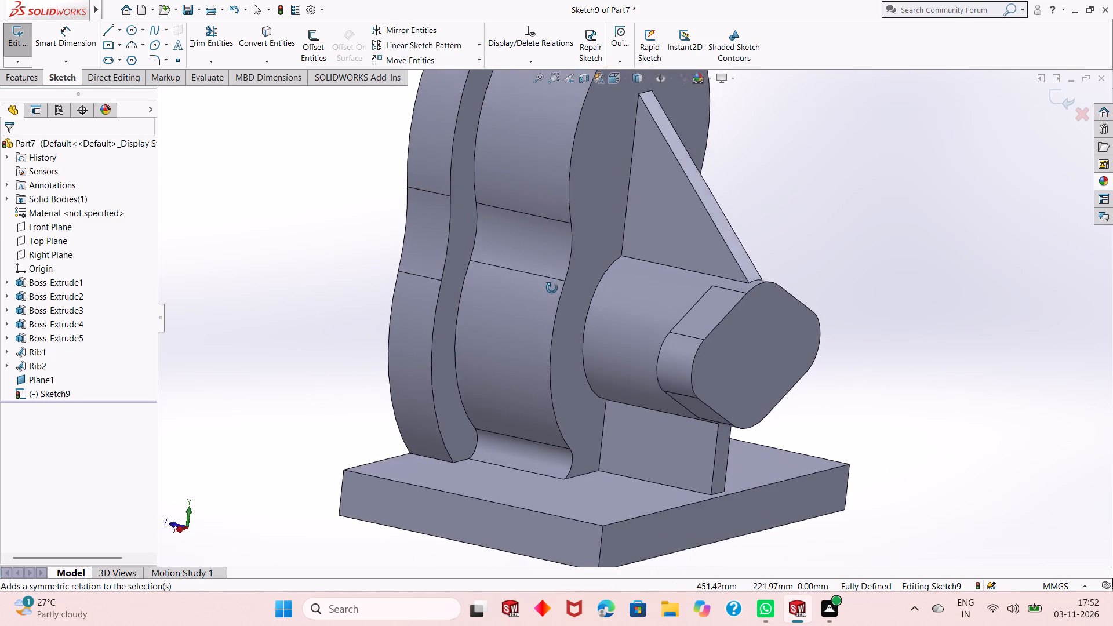
pyautogui.moveTo(552, 288); pyautogui.dragTo(500, 263, button='middle')
pyautogui.scroll(3, 602, 329)
pyautogui.moveTo(629, 377); pyautogui.dragTo(629, 343, button='middle')
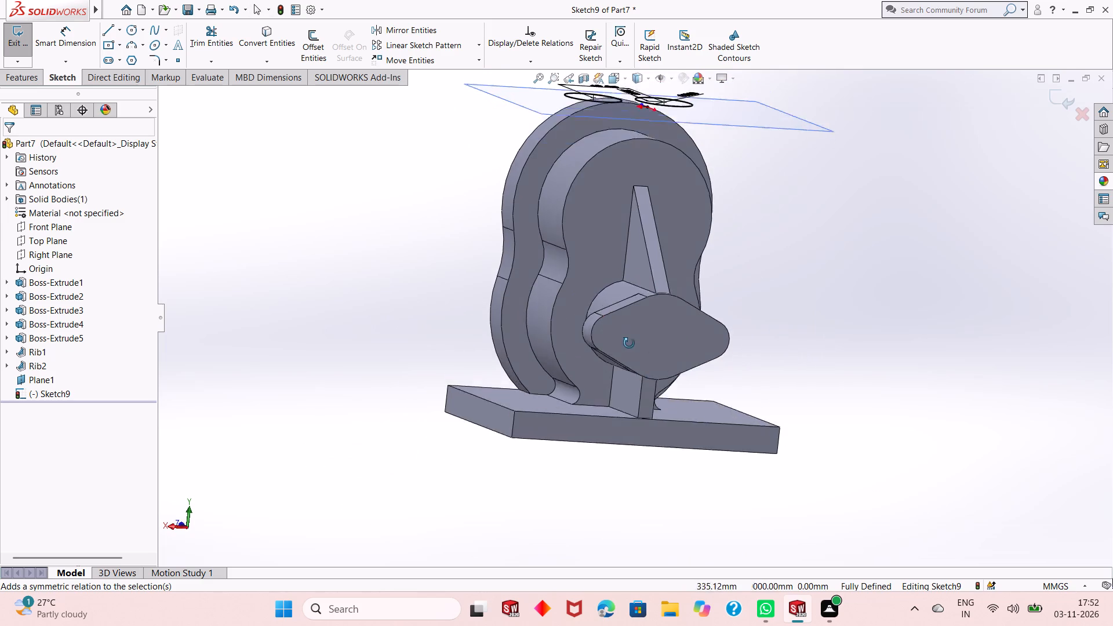
pyautogui.moveTo(629, 343); pyautogui.dragTo(694, 414, button='middle')
pyautogui.scroll(1, 609, 327)
pyautogui.scroll(-2, 583, 197)
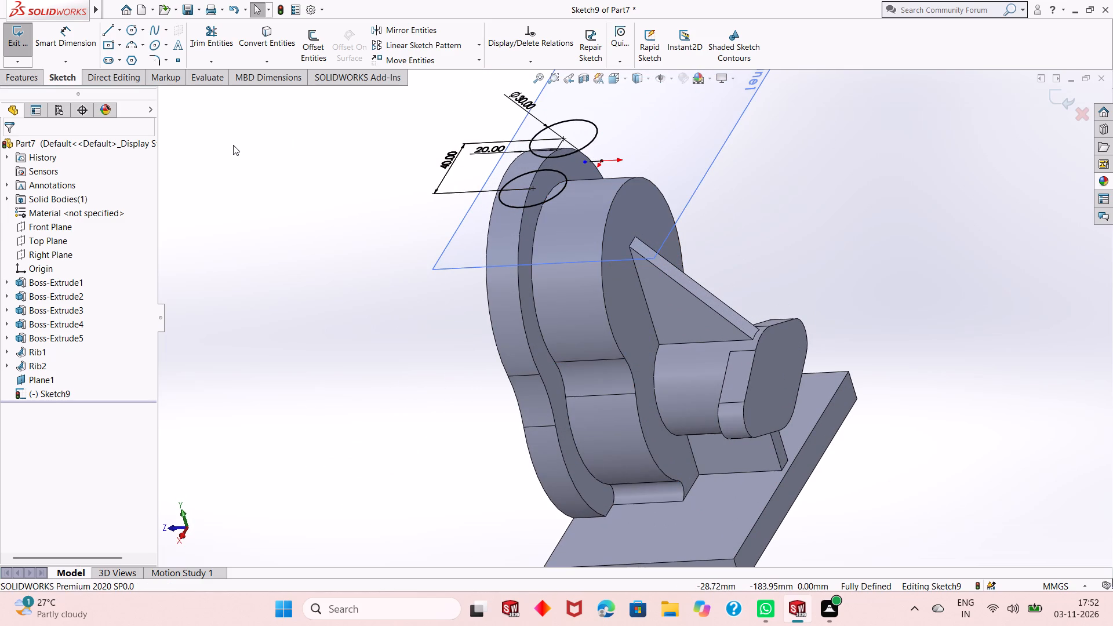
pyautogui.hotkey('ctrl', '8')
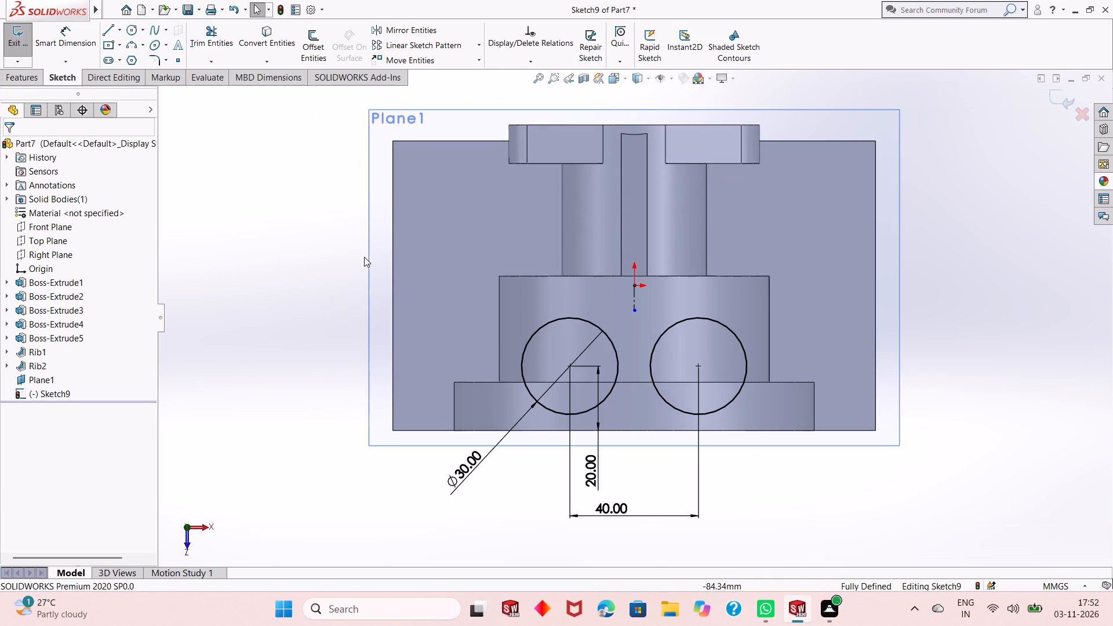
# Draw two 40 mm horizontal lines joining the matching upper and lower quadrant points of the two circles.
pyautogui.click(103, 30)
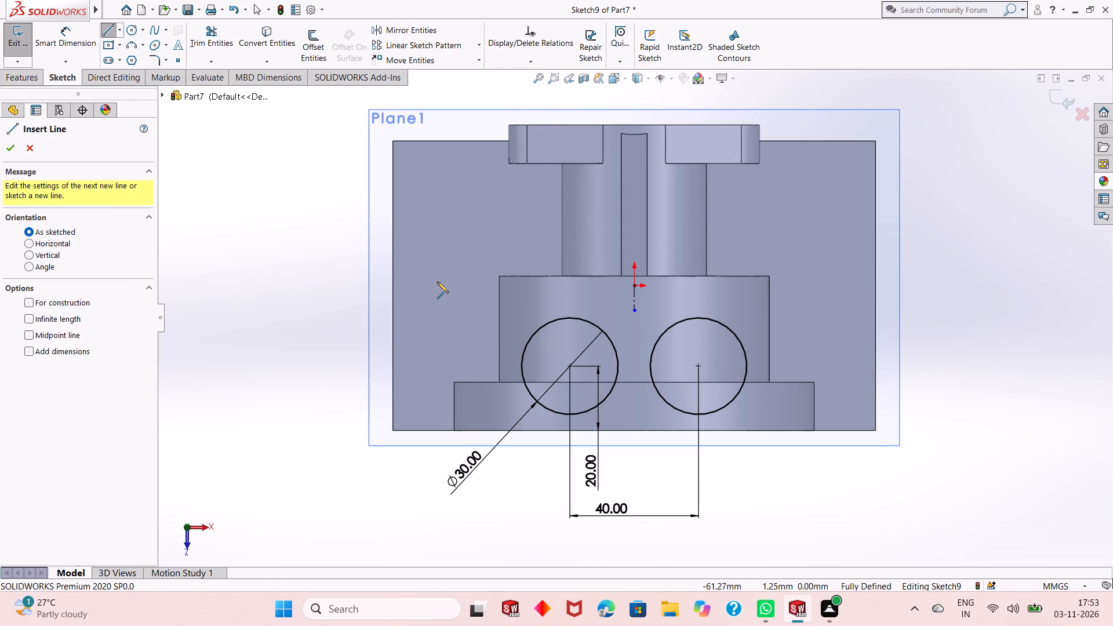
pyautogui.click(572, 318)
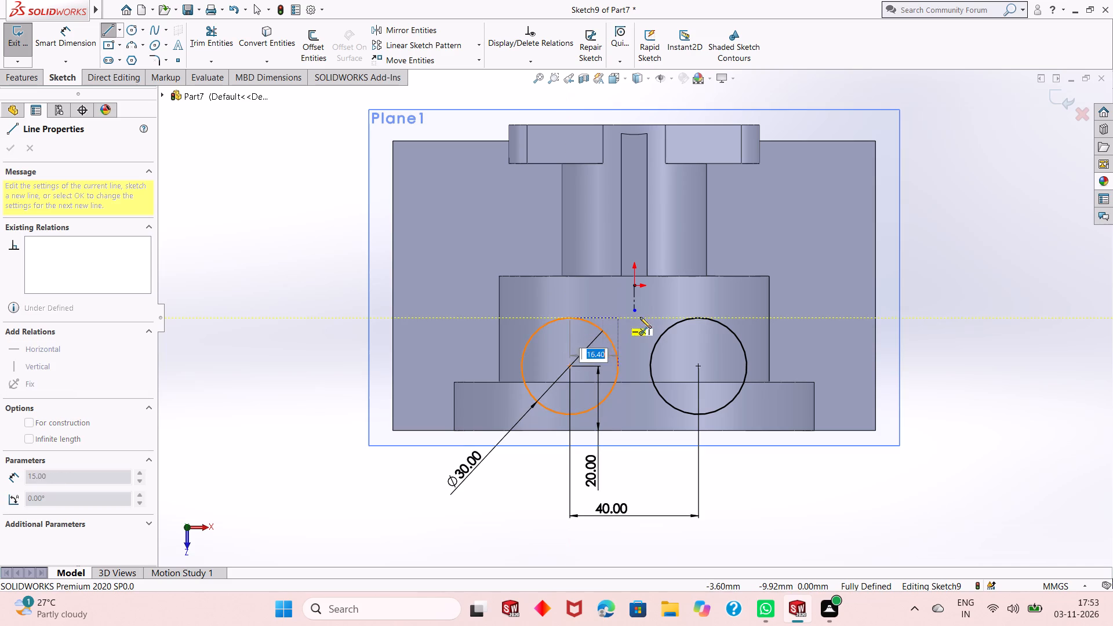
pyautogui.click(698, 315)
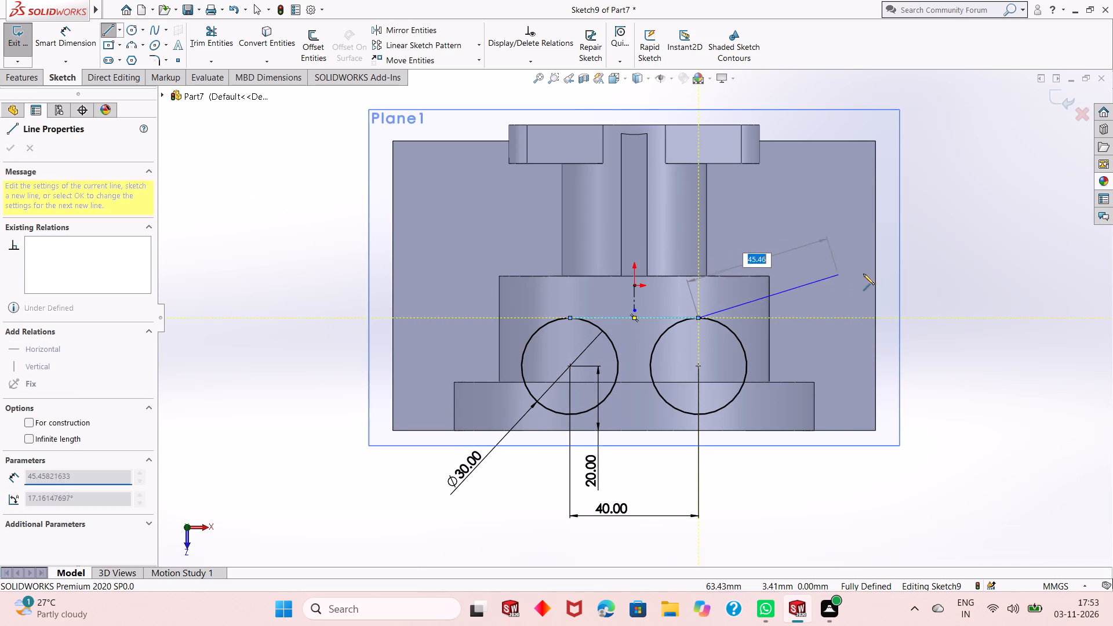
pyautogui.rightClick(919, 271)
pyautogui.click(929, 280)
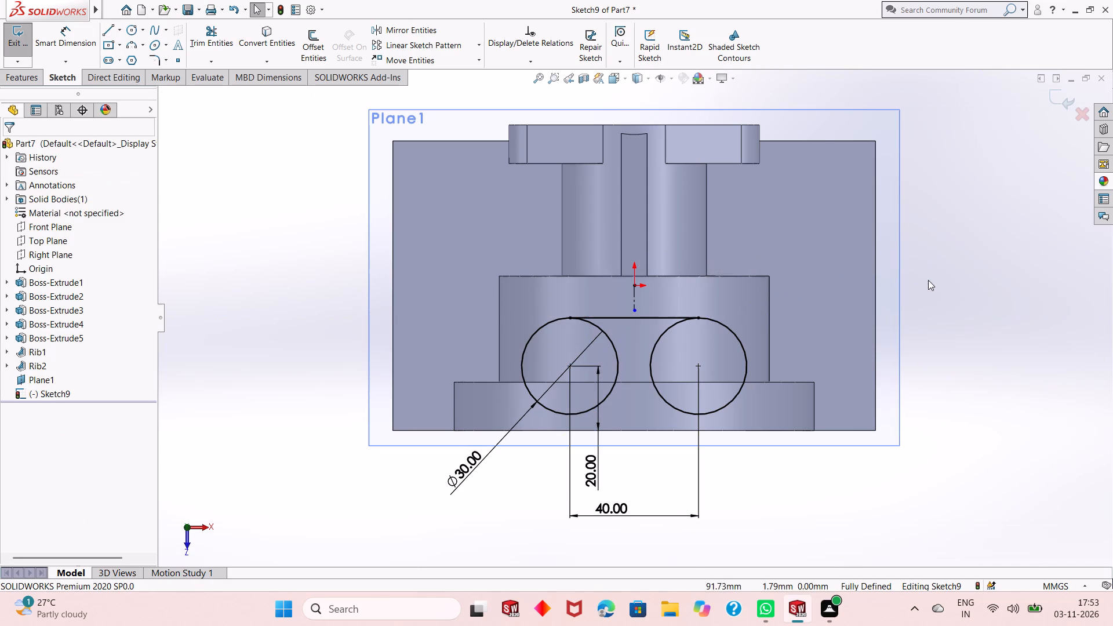
pyautogui.click(103, 33)
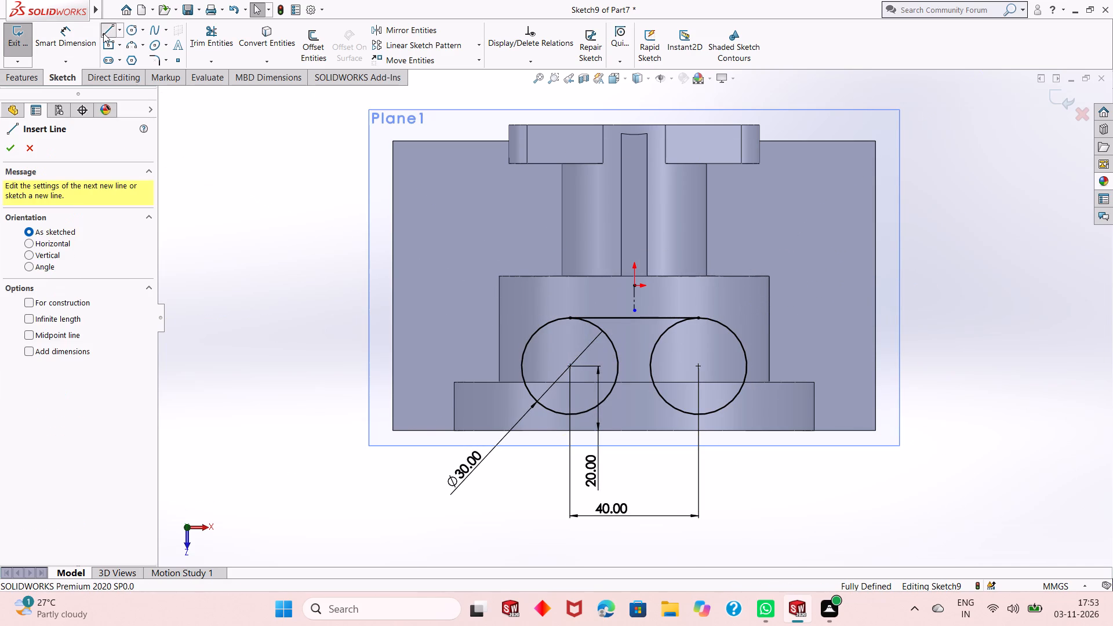
pyautogui.click(568, 414)
pyautogui.click(697, 416)
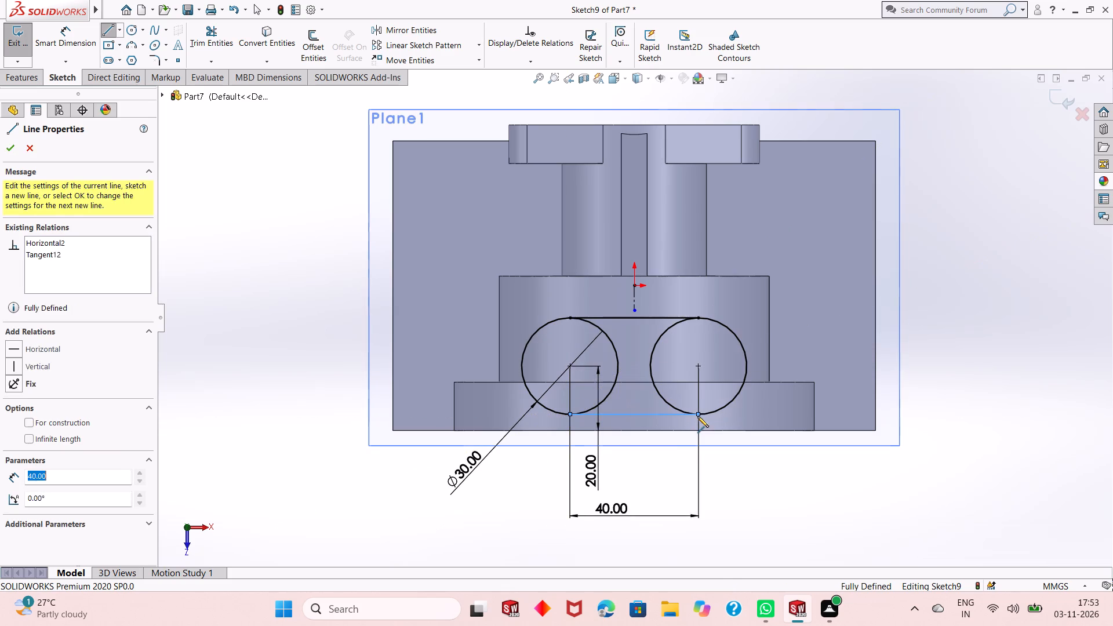
pyautogui.rightClick(934, 272)
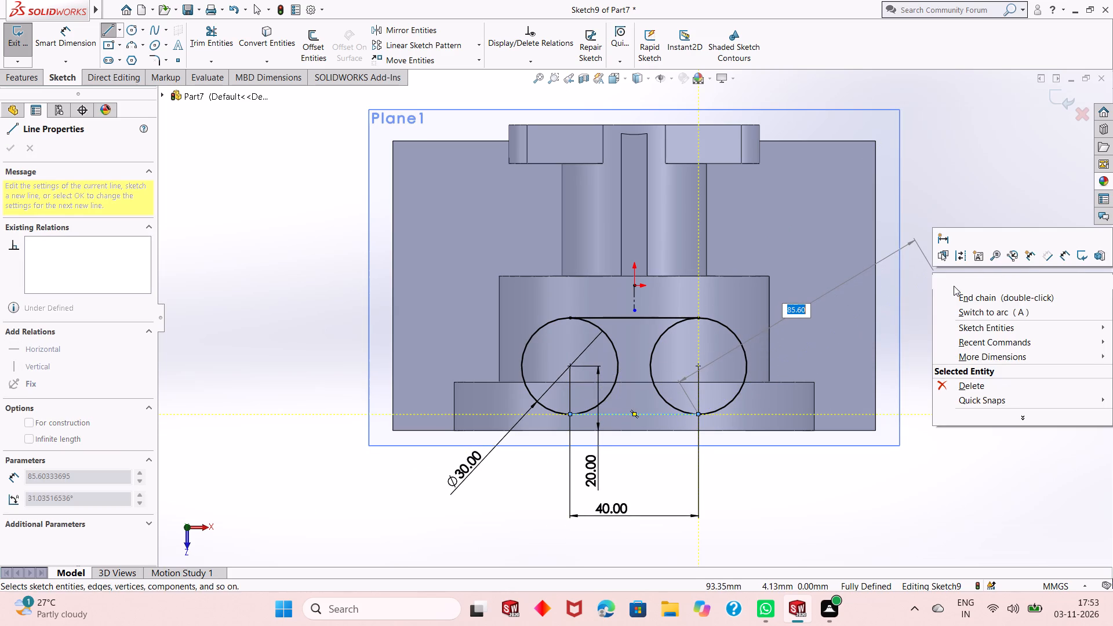
pyautogui.click(954, 286)
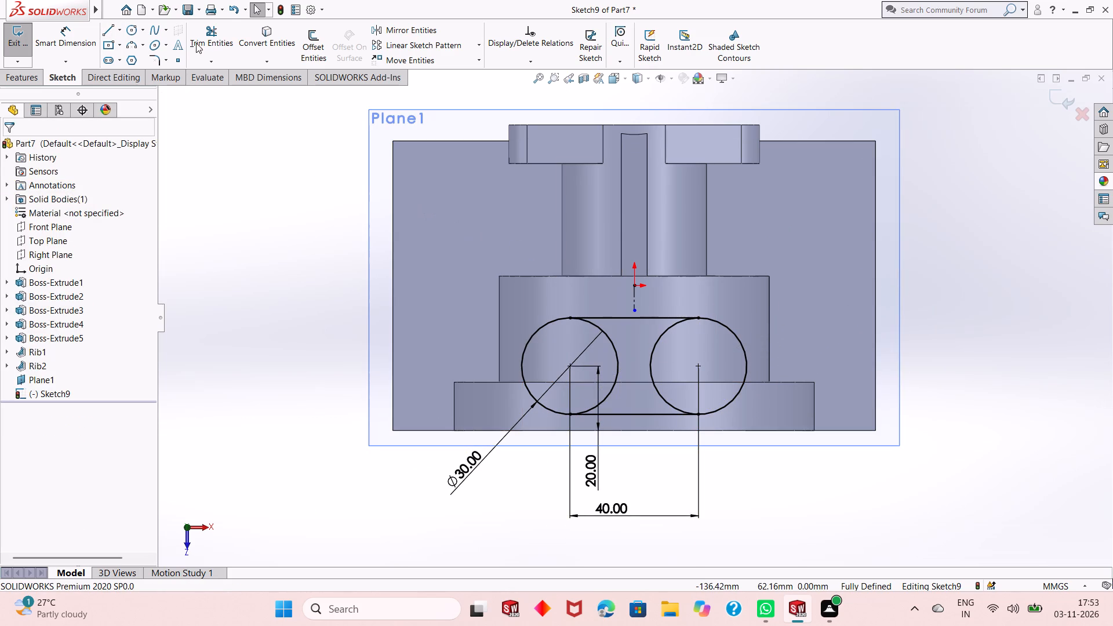
# Trim away the inner half arcs of both circles to leave a closed slot-shaped profile.
pyautogui.click(201, 40)
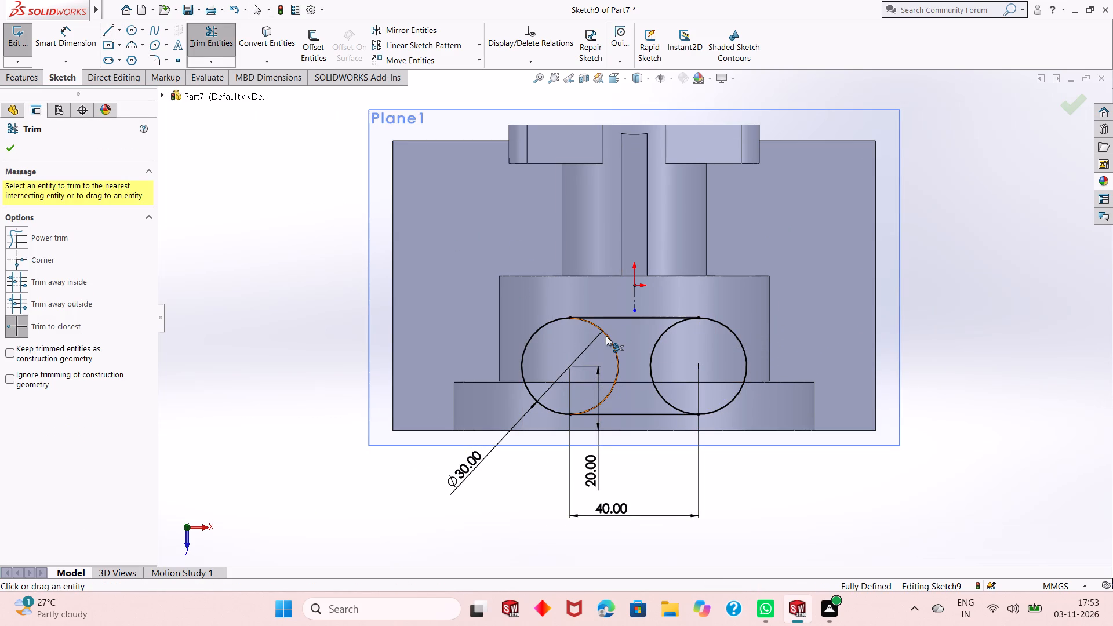
pyautogui.click(606, 336)
pyautogui.click(662, 334)
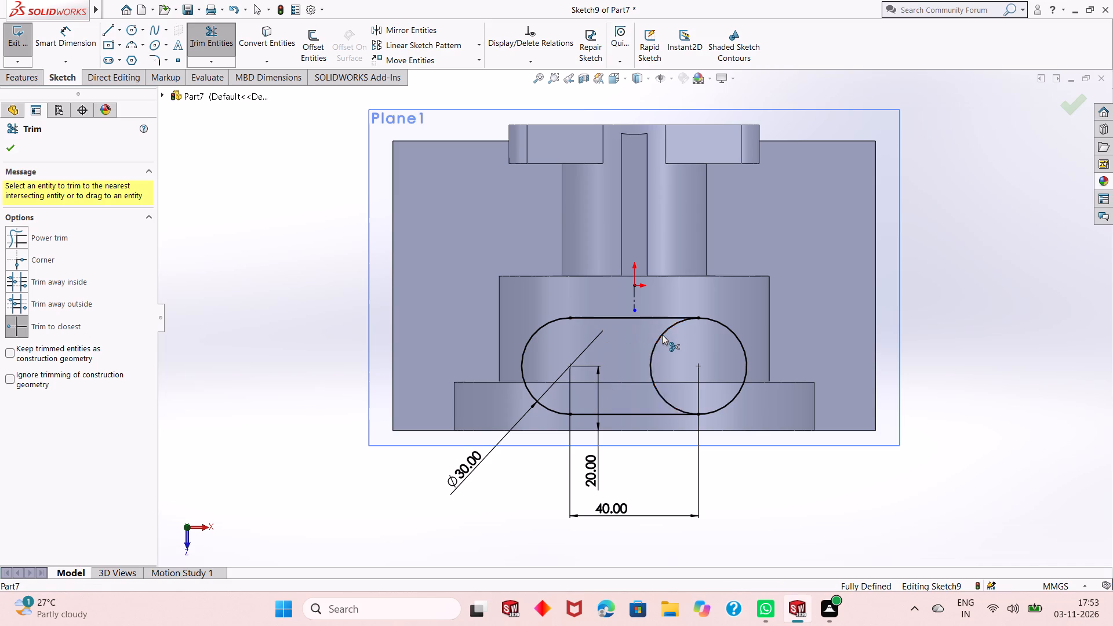
pyautogui.rightClick(926, 194)
pyautogui.click(930, 235)
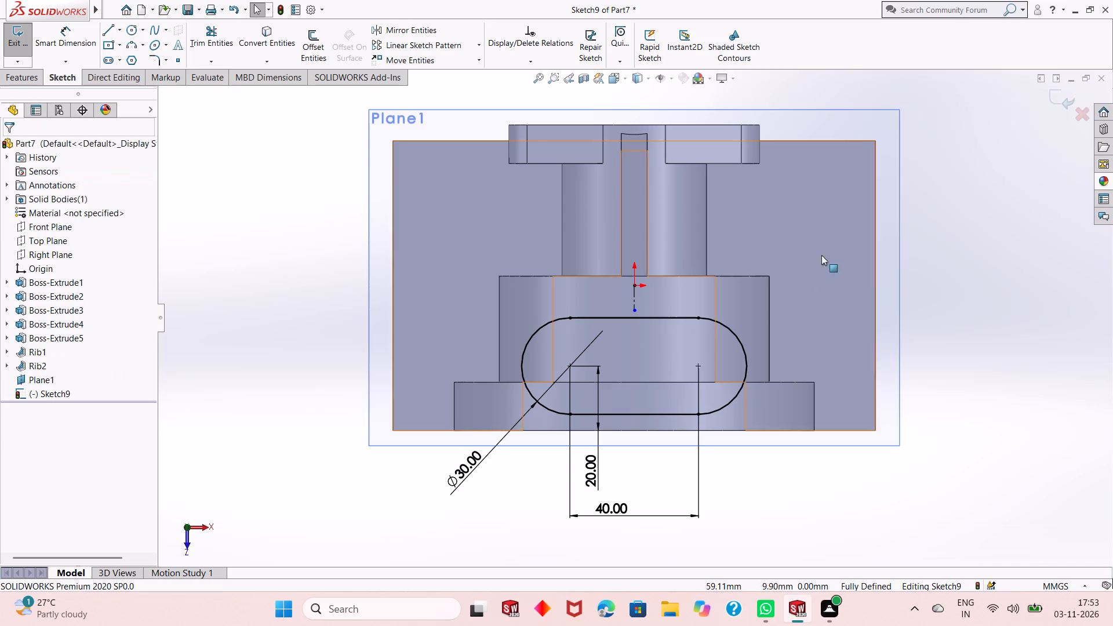
# Extrude the slot profile downward into the upright with the Up To Next end condition and merged result.
pyautogui.scroll(-1, 655, 344)
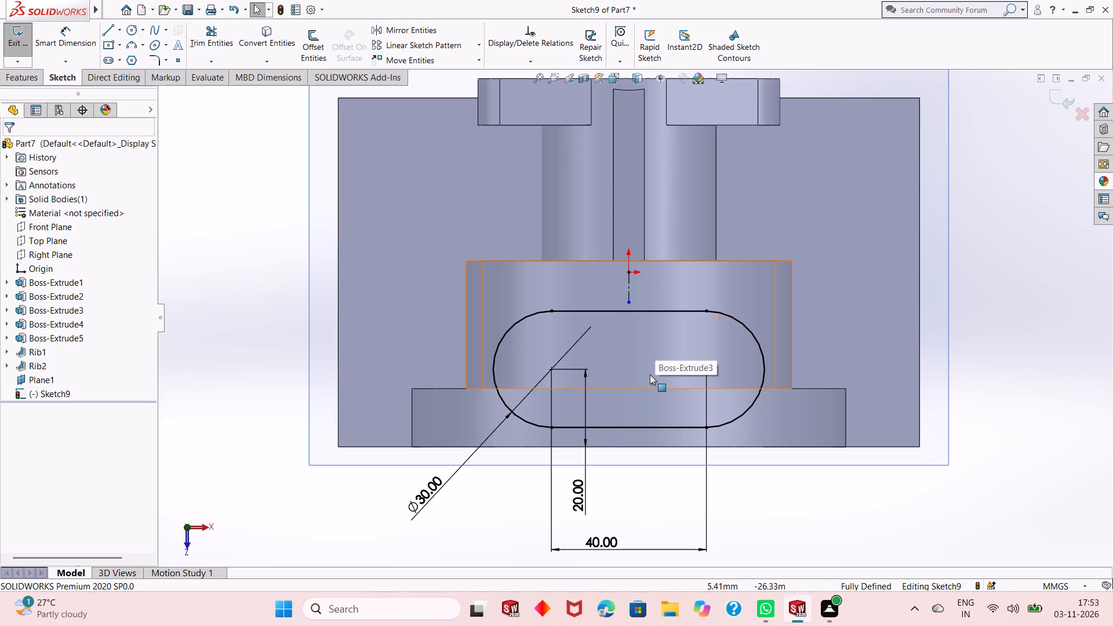
pyautogui.click(29, 80)
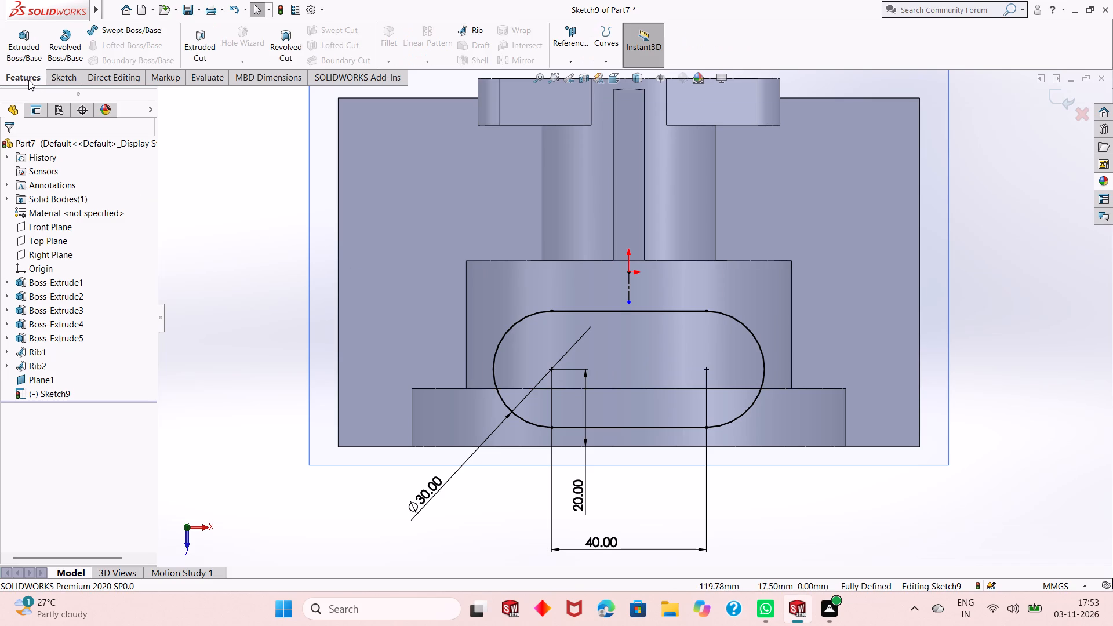
pyautogui.click(18, 41)
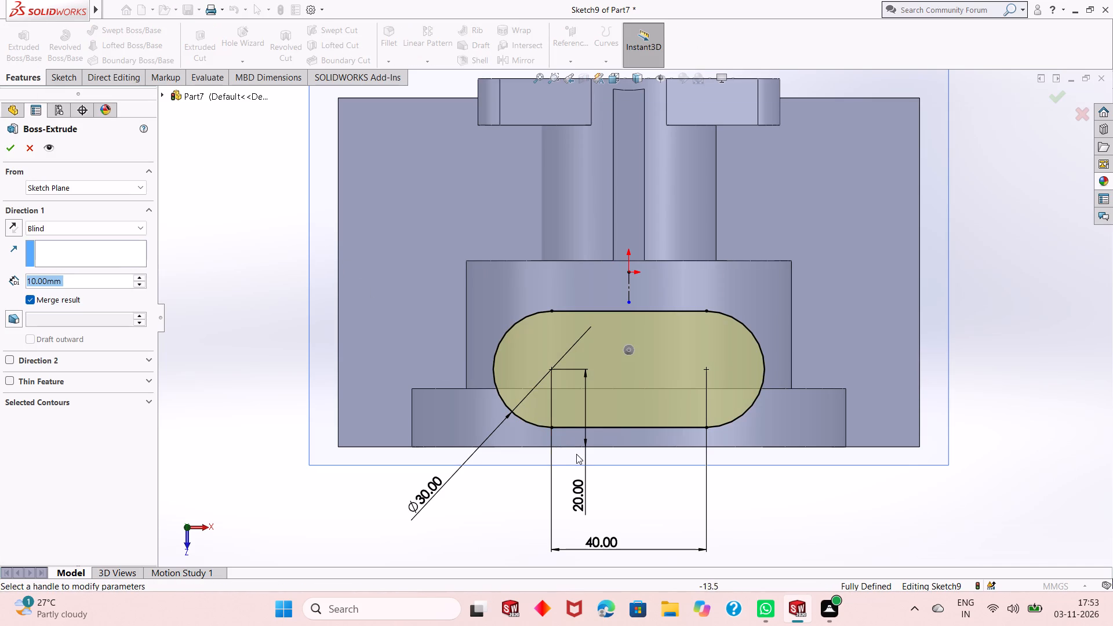
pyautogui.moveTo(587, 487); pyautogui.dragTo(576, 352, button='middle')
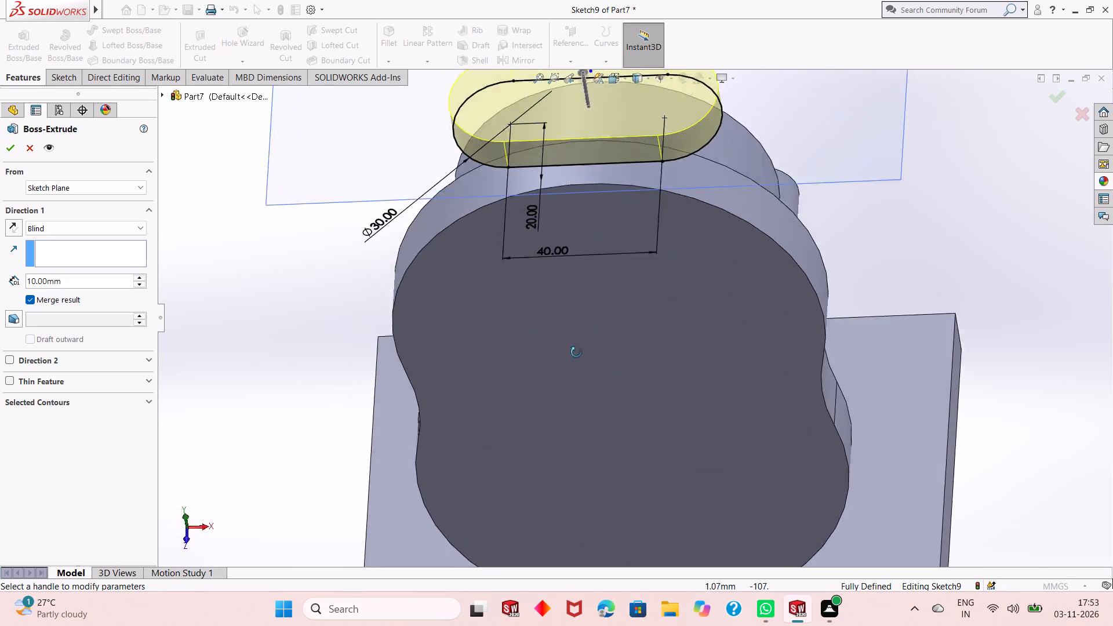
pyautogui.moveTo(576, 352); pyautogui.dragTo(439, 391, button='middle')
pyautogui.scroll(4, 446, 374)
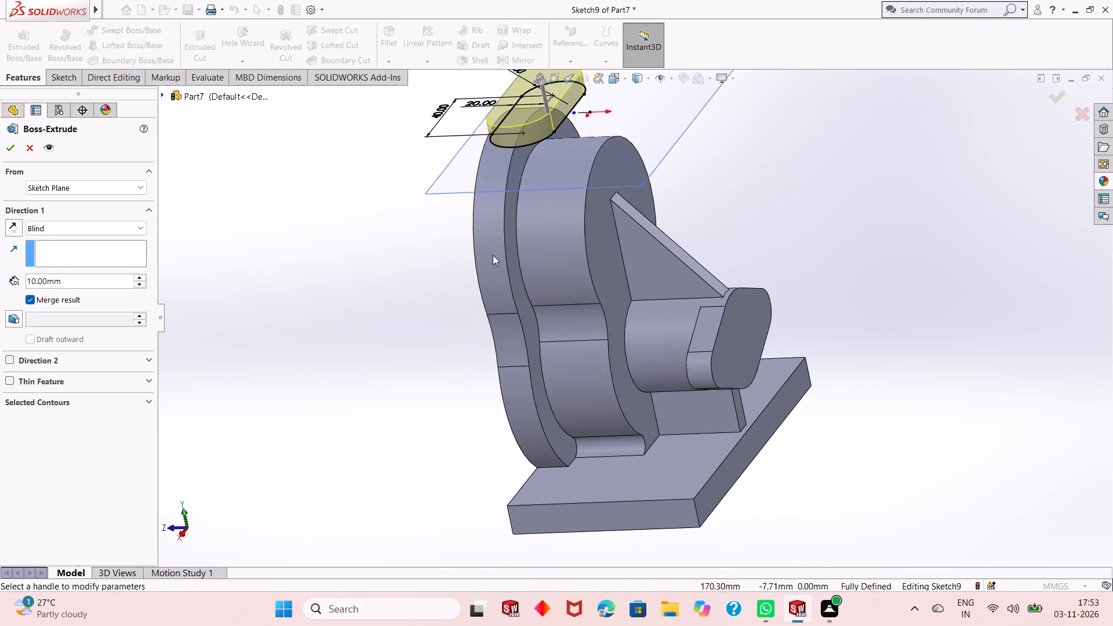
pyautogui.scroll(-2, 516, 101)
pyautogui.moveTo(584, 352); pyautogui.dragTo(571, 295, button='middle')
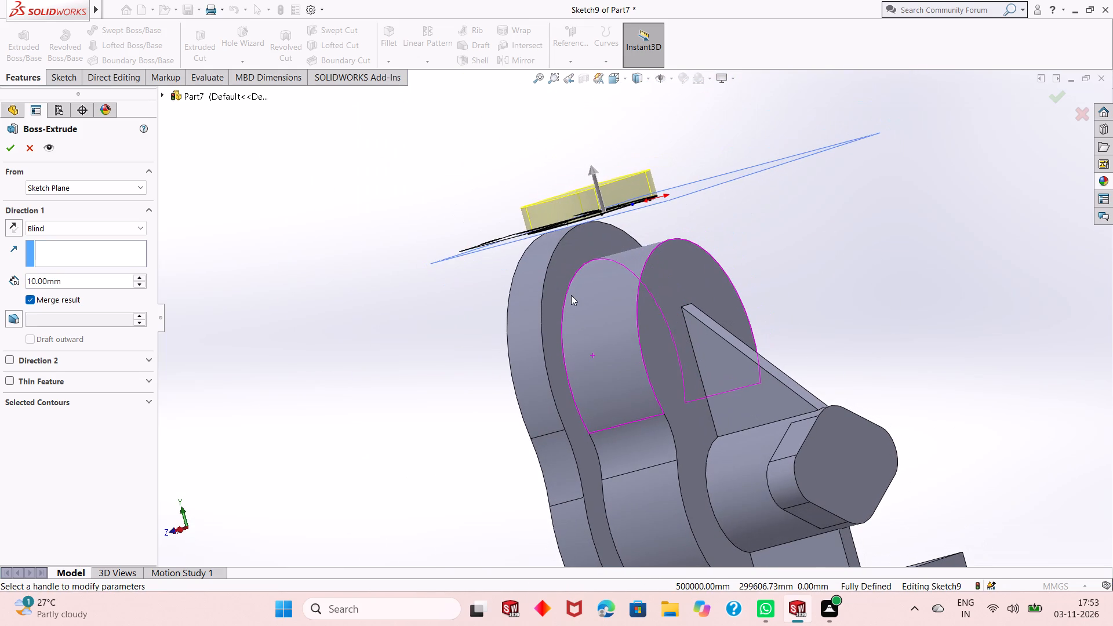
pyautogui.click(20, 223)
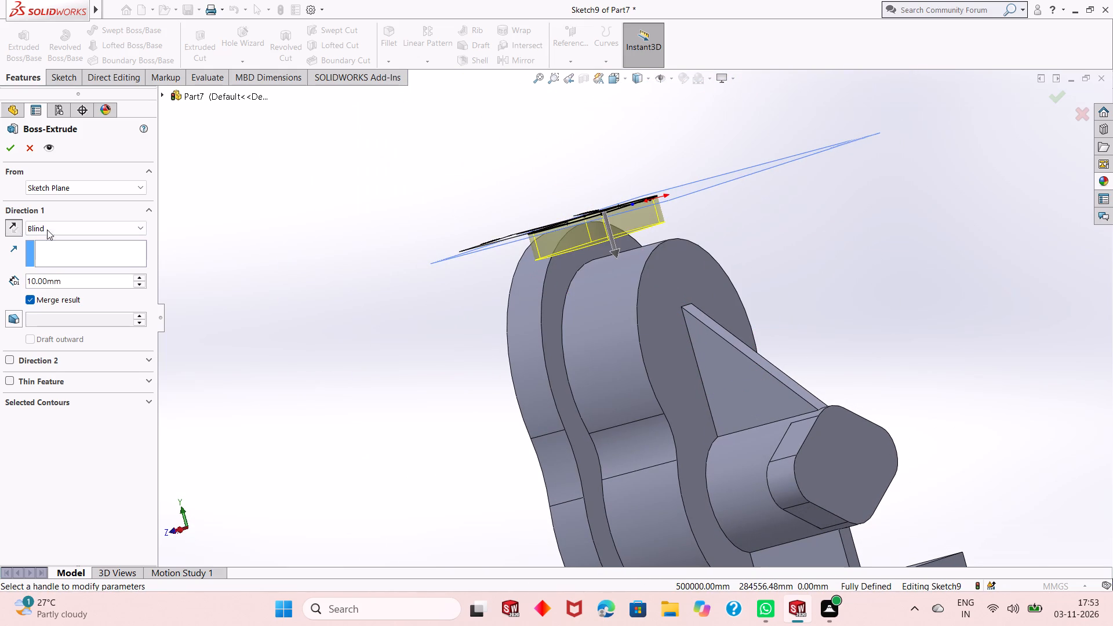
pyautogui.click(107, 232)
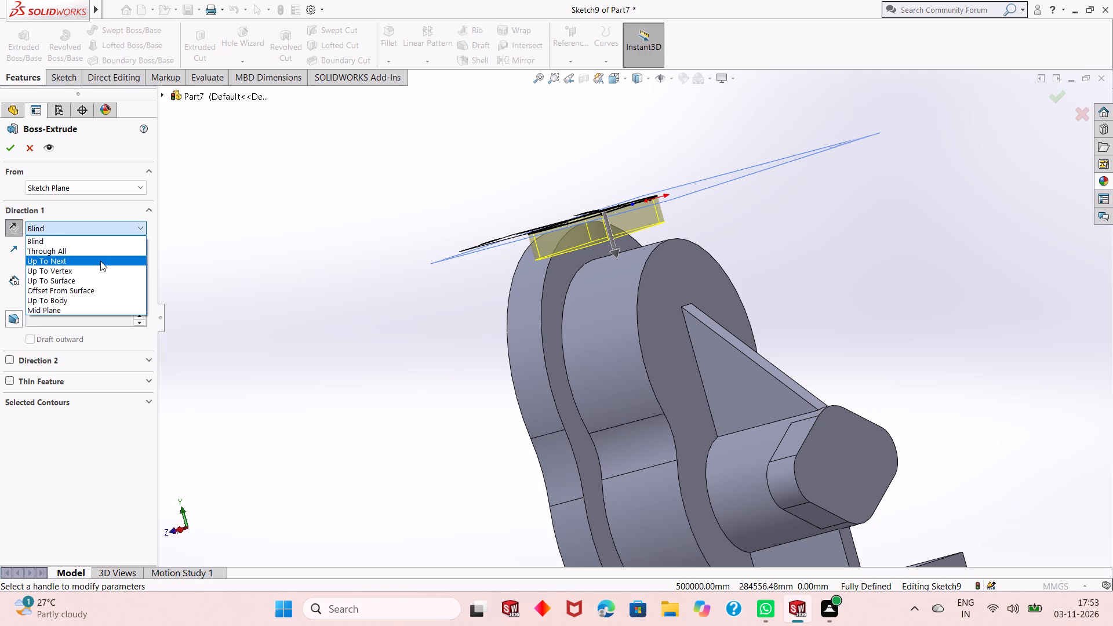
pyautogui.click(100, 261)
pyautogui.scroll(-1, 203, 268)
pyautogui.moveTo(204, 269); pyautogui.dragTo(219, 286, button='middle')
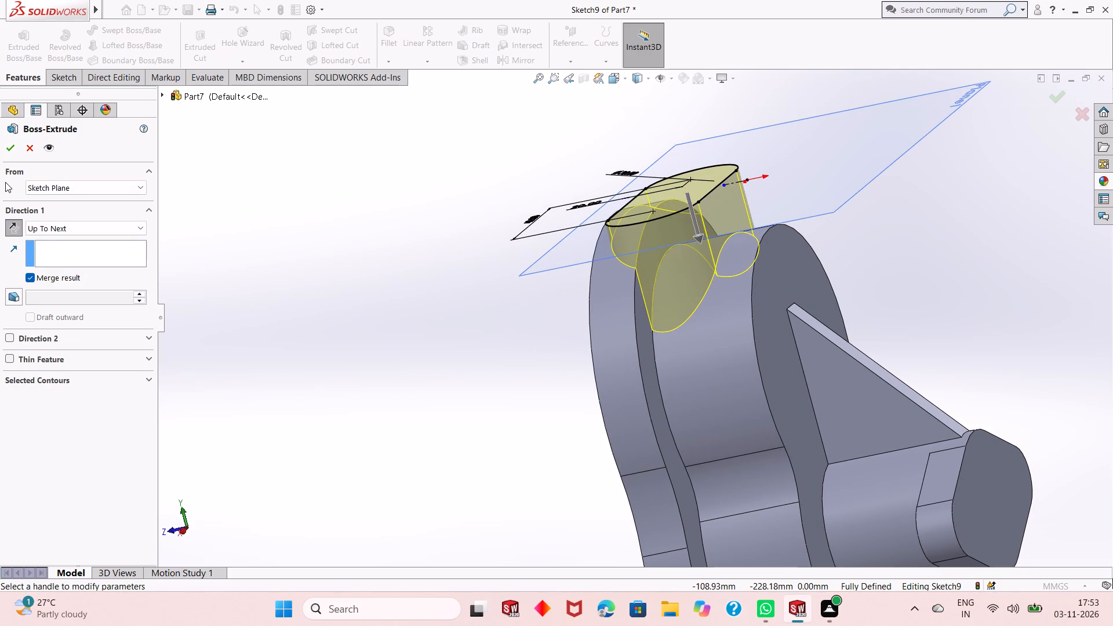
pyautogui.click(9, 145)
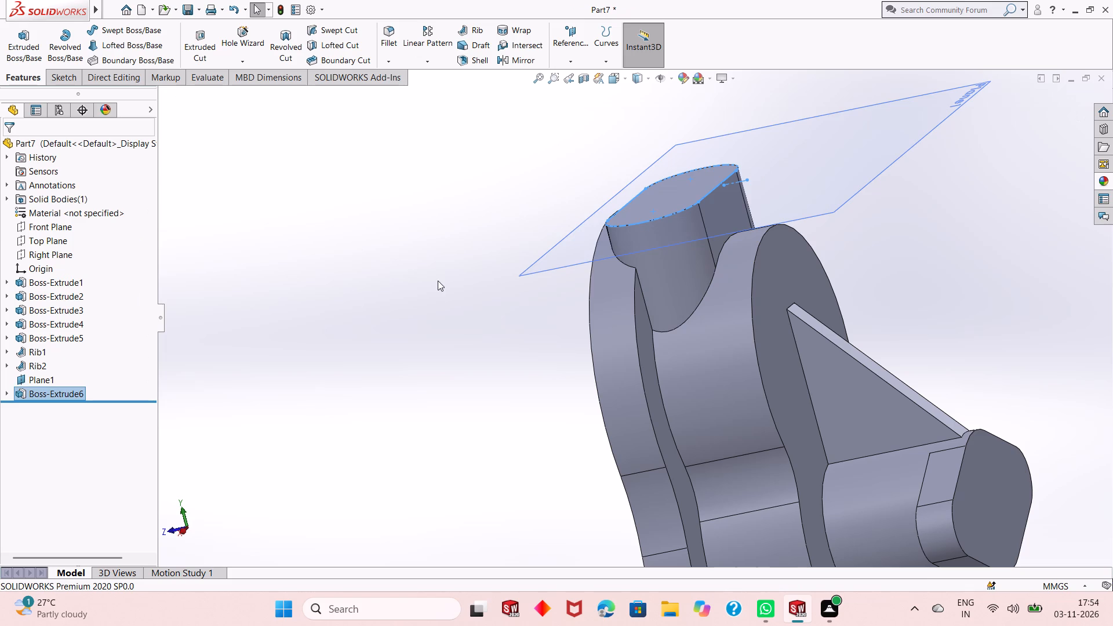
pyautogui.click(438, 282)
# Hide the offset reference plane at the top of the new slot-shaped boss.
pyautogui.rightClick(888, 133)
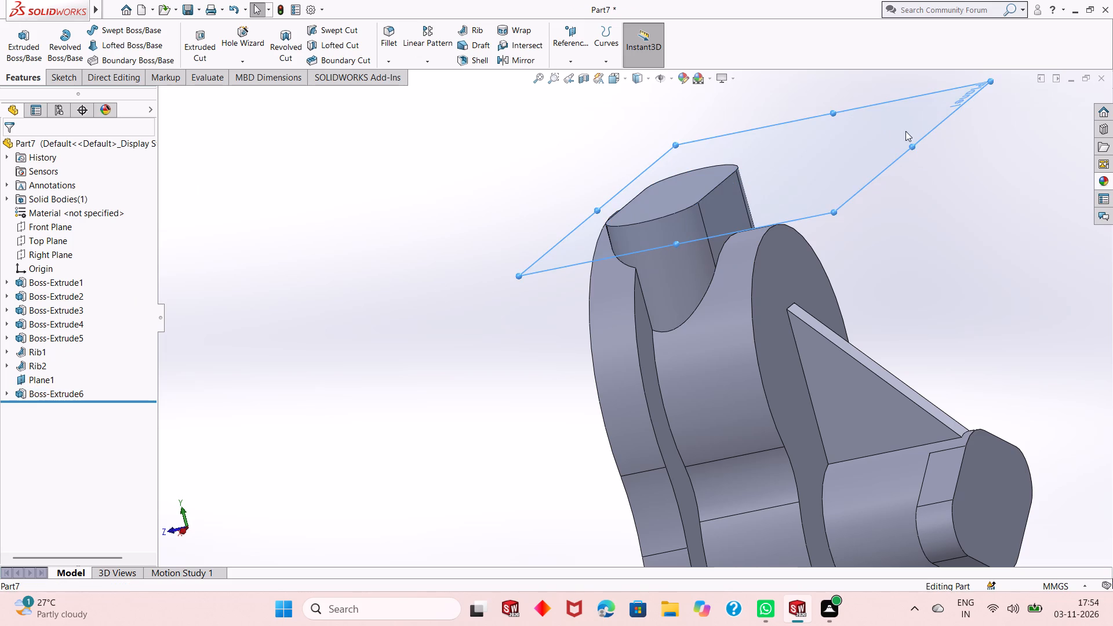
pyautogui.click(933, 119)
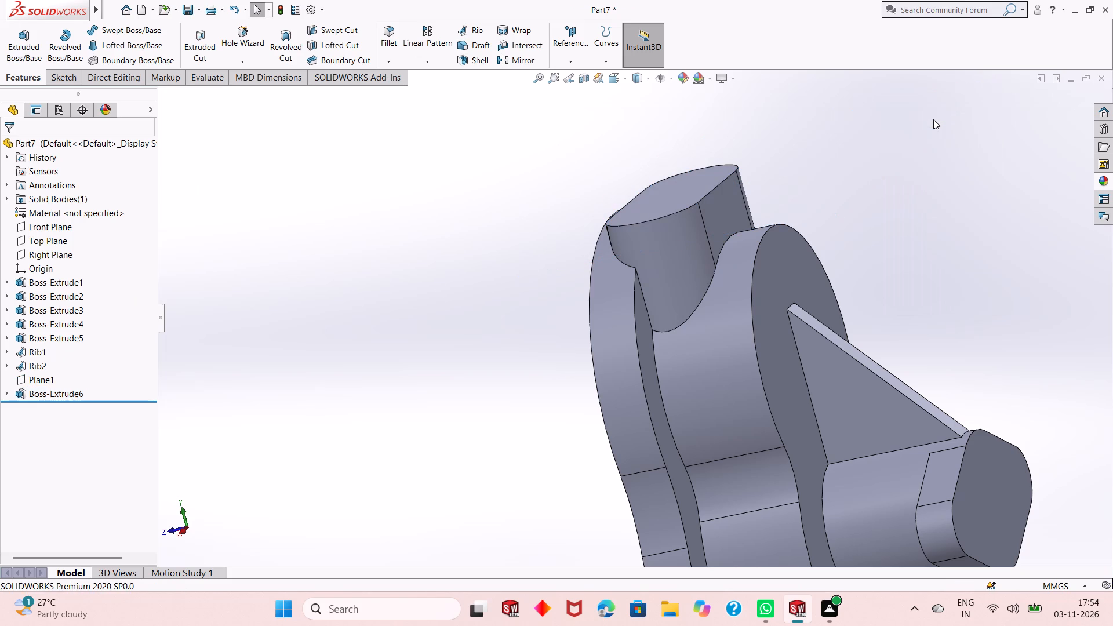
pyautogui.click(933, 119)
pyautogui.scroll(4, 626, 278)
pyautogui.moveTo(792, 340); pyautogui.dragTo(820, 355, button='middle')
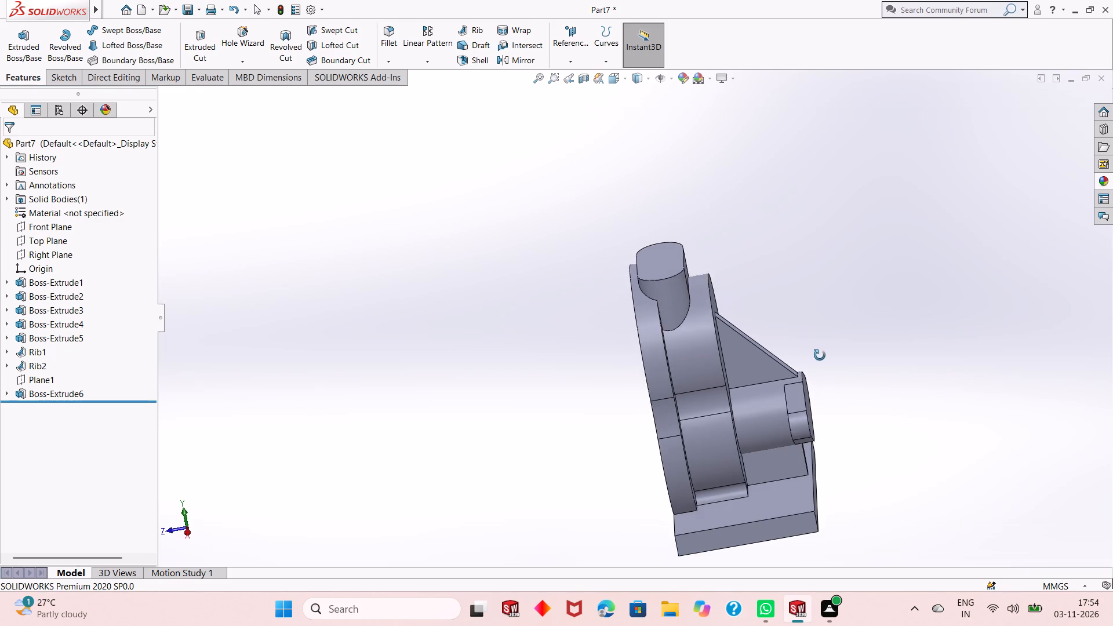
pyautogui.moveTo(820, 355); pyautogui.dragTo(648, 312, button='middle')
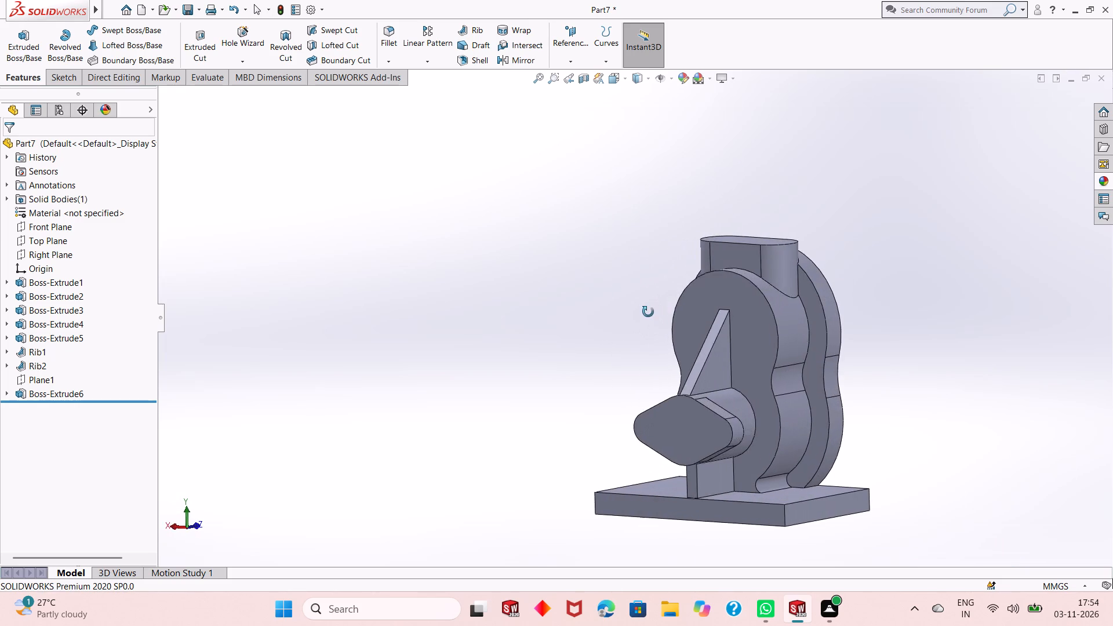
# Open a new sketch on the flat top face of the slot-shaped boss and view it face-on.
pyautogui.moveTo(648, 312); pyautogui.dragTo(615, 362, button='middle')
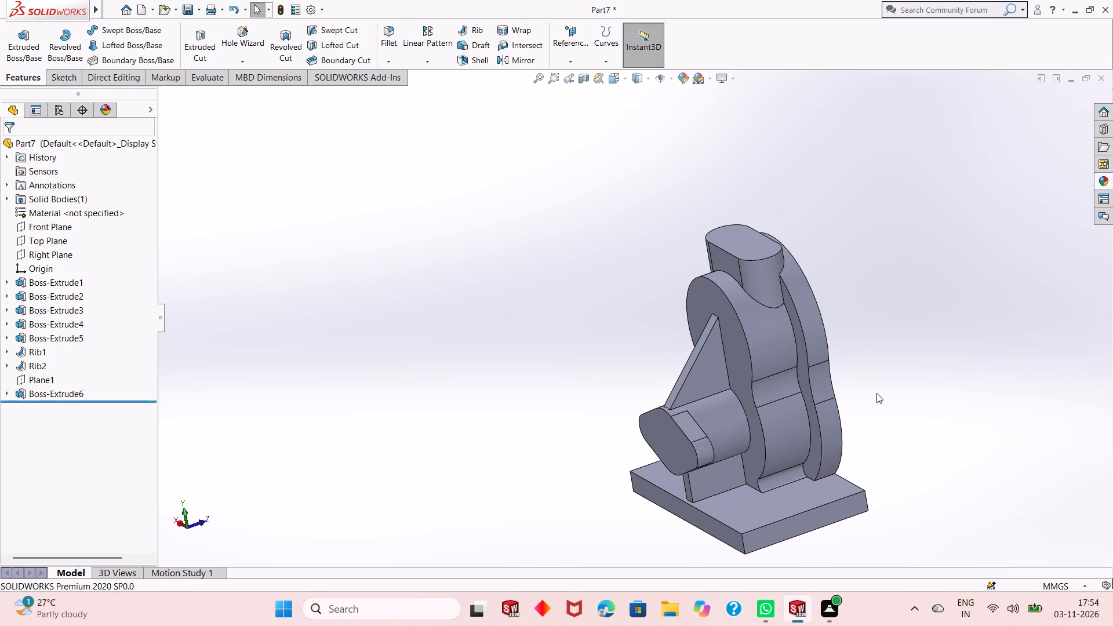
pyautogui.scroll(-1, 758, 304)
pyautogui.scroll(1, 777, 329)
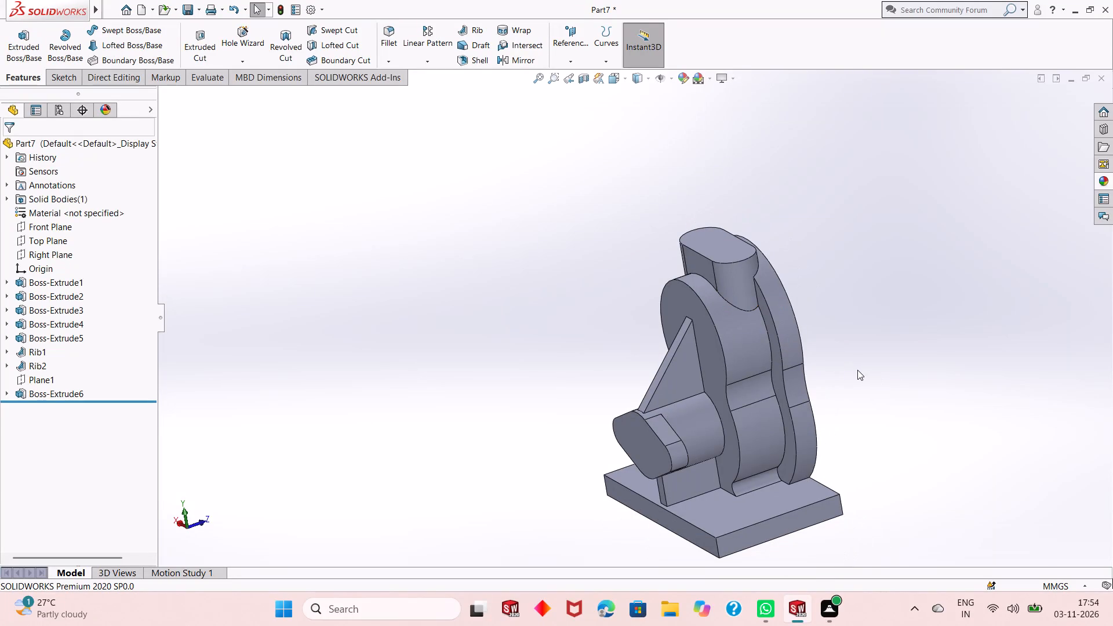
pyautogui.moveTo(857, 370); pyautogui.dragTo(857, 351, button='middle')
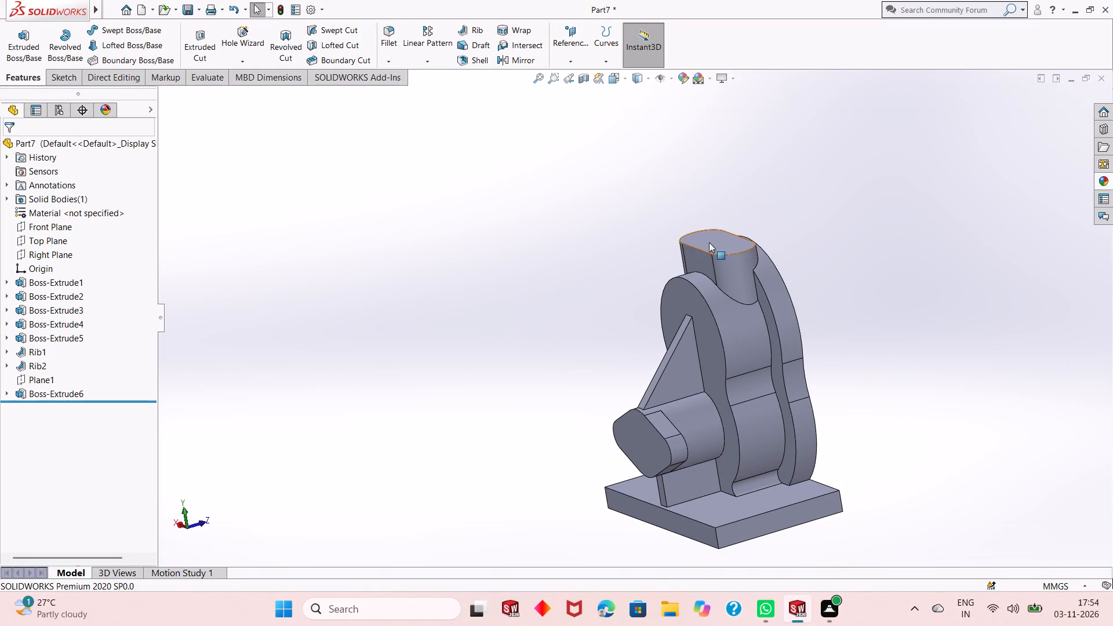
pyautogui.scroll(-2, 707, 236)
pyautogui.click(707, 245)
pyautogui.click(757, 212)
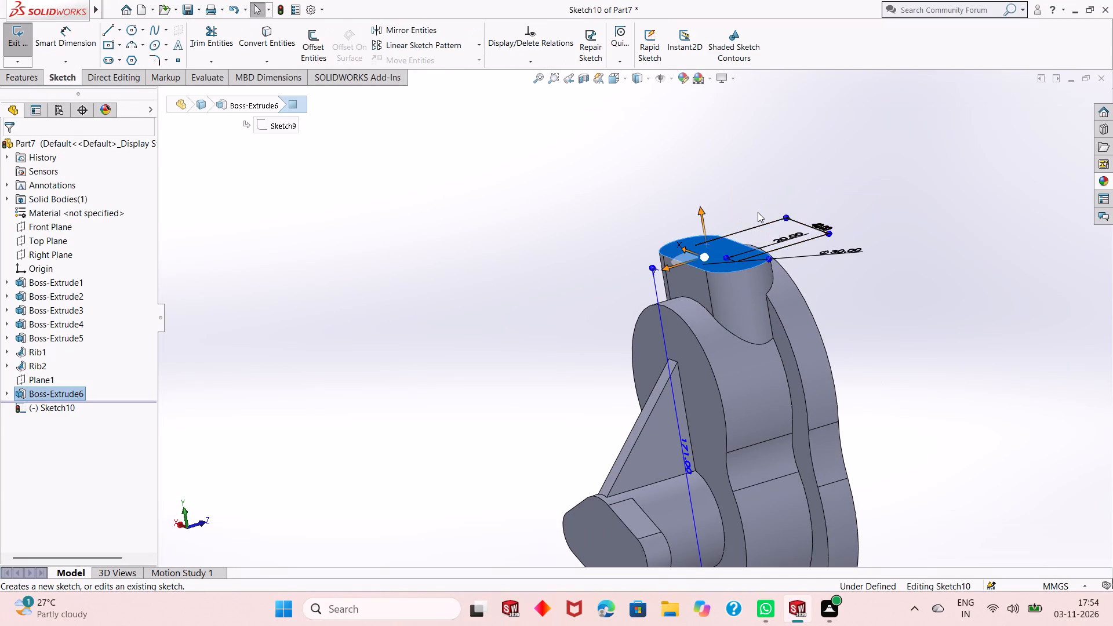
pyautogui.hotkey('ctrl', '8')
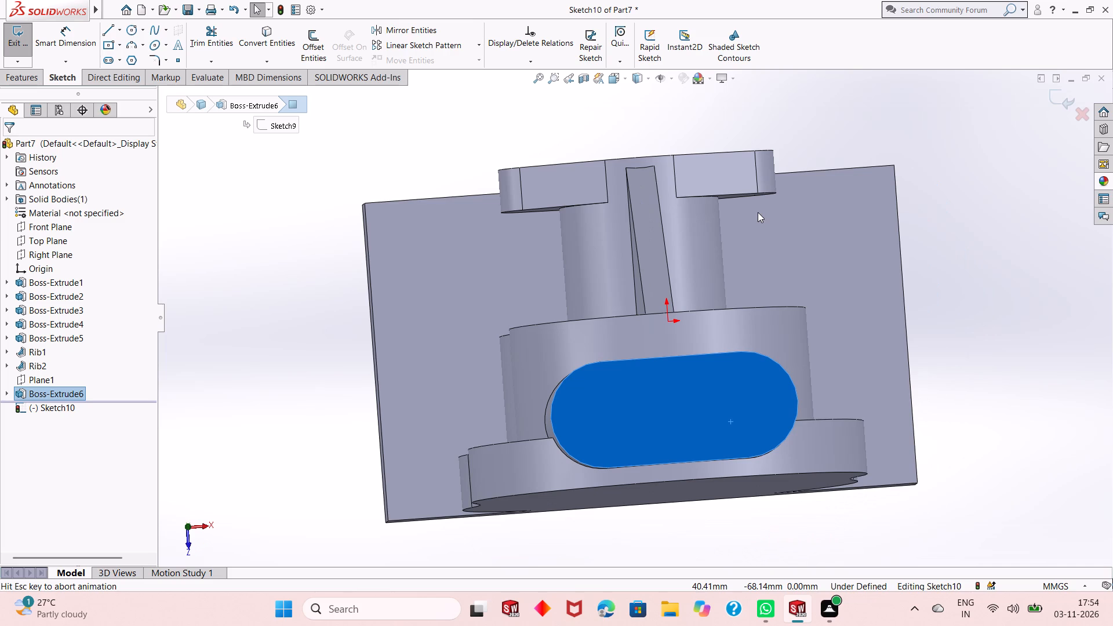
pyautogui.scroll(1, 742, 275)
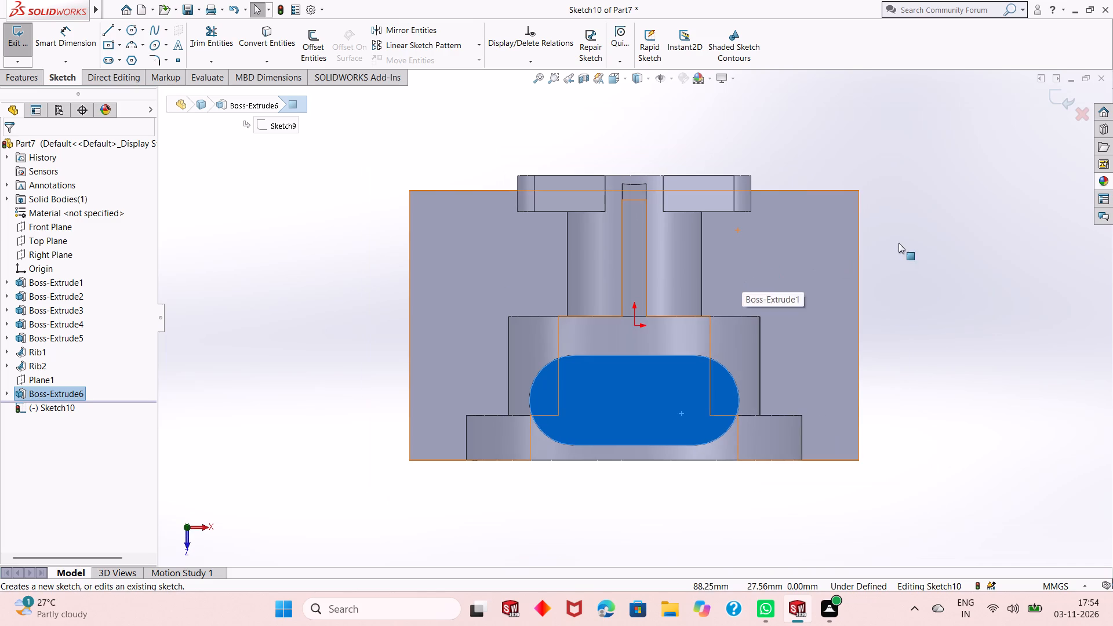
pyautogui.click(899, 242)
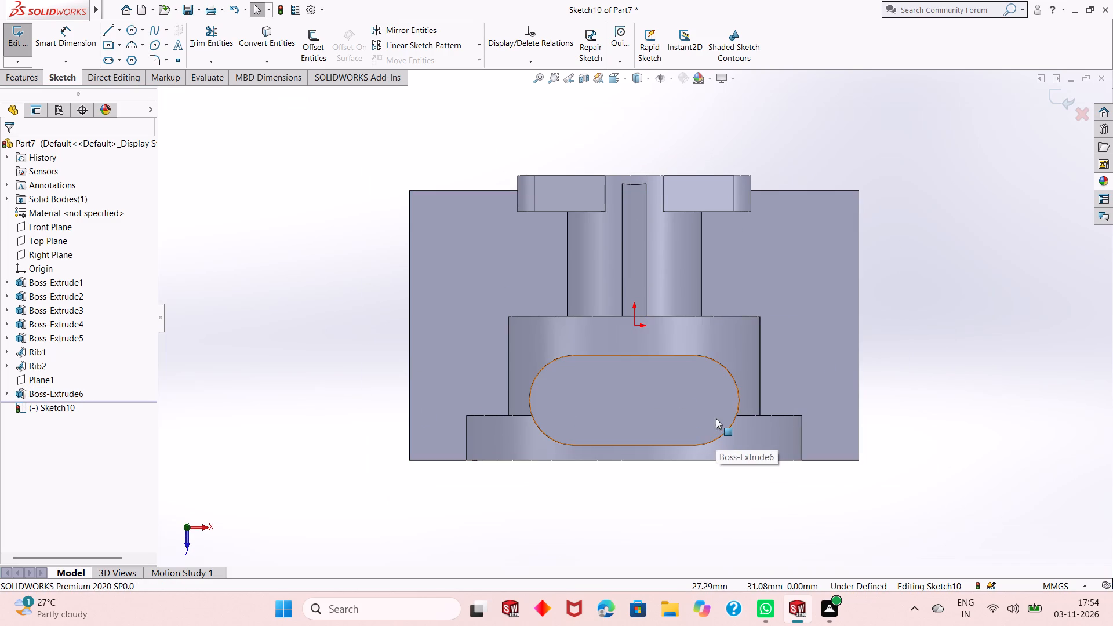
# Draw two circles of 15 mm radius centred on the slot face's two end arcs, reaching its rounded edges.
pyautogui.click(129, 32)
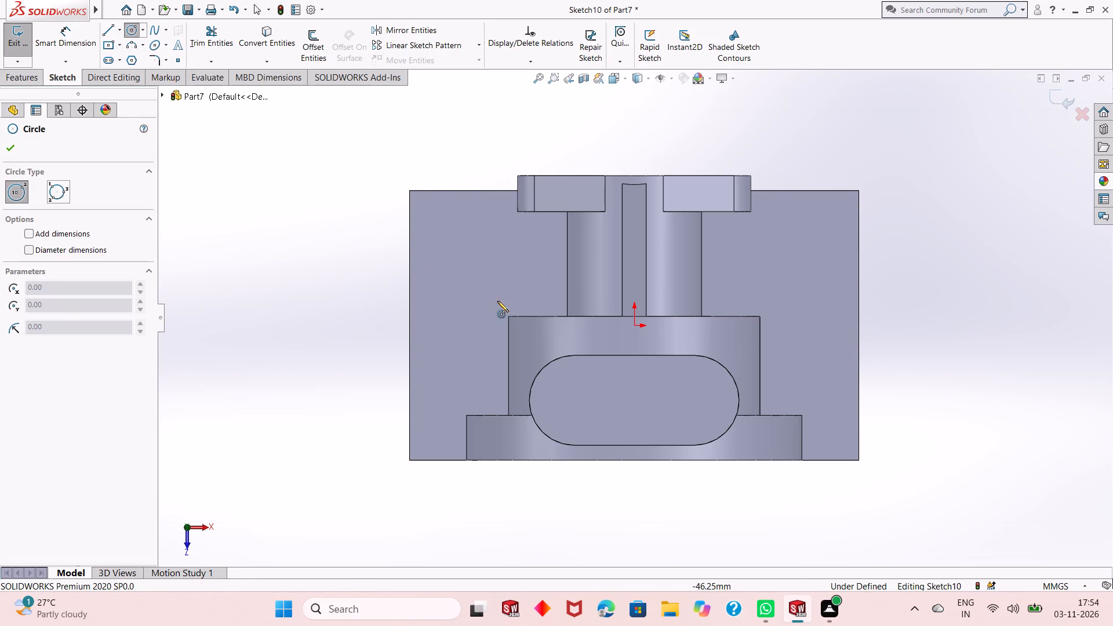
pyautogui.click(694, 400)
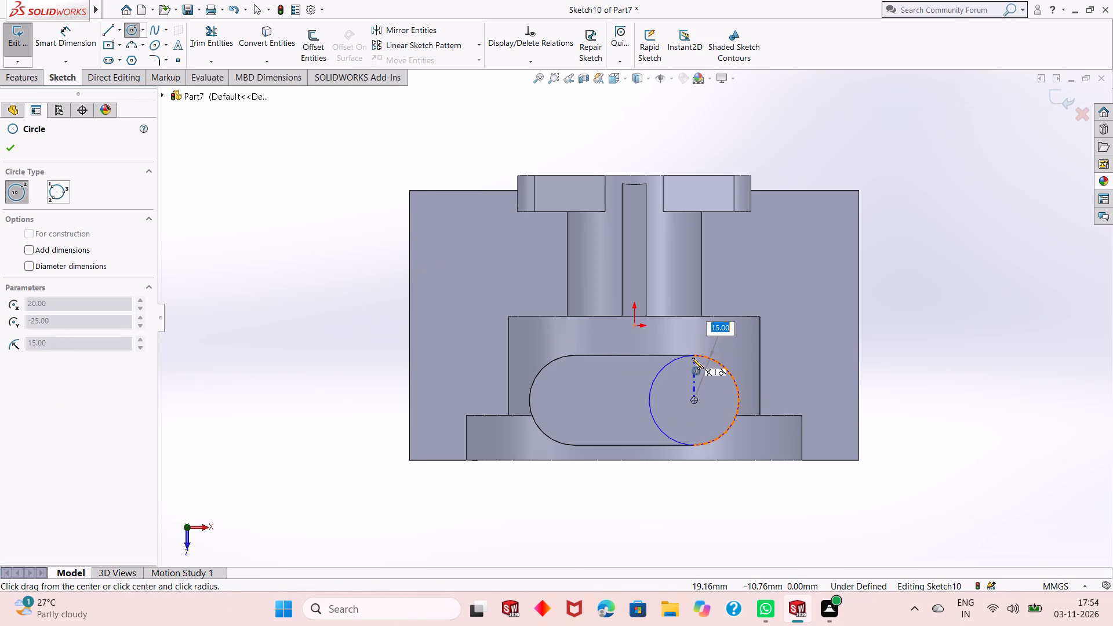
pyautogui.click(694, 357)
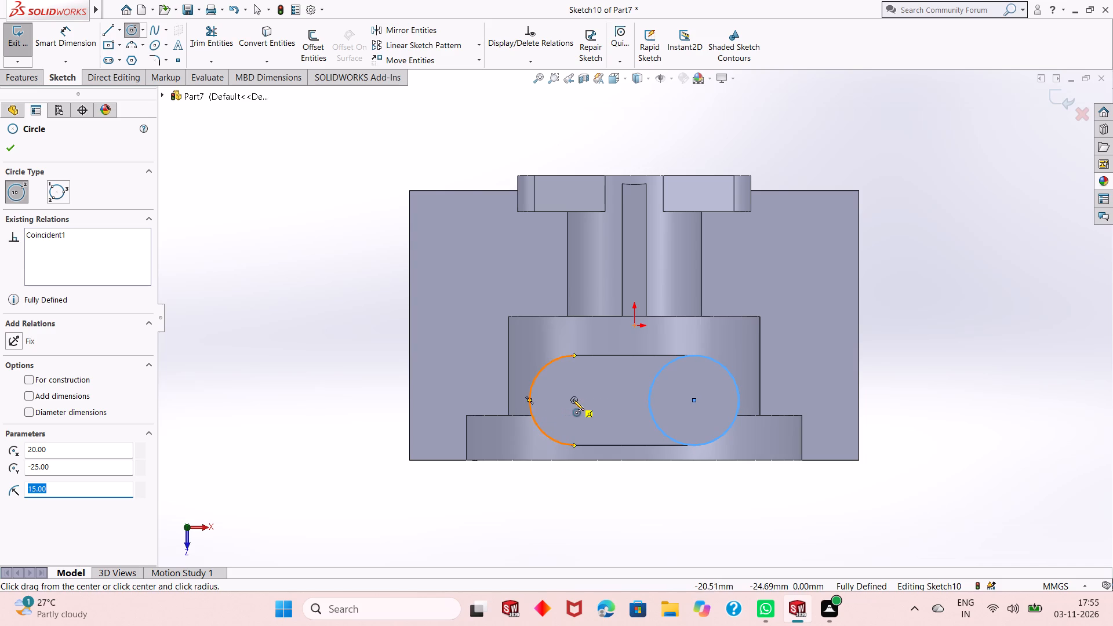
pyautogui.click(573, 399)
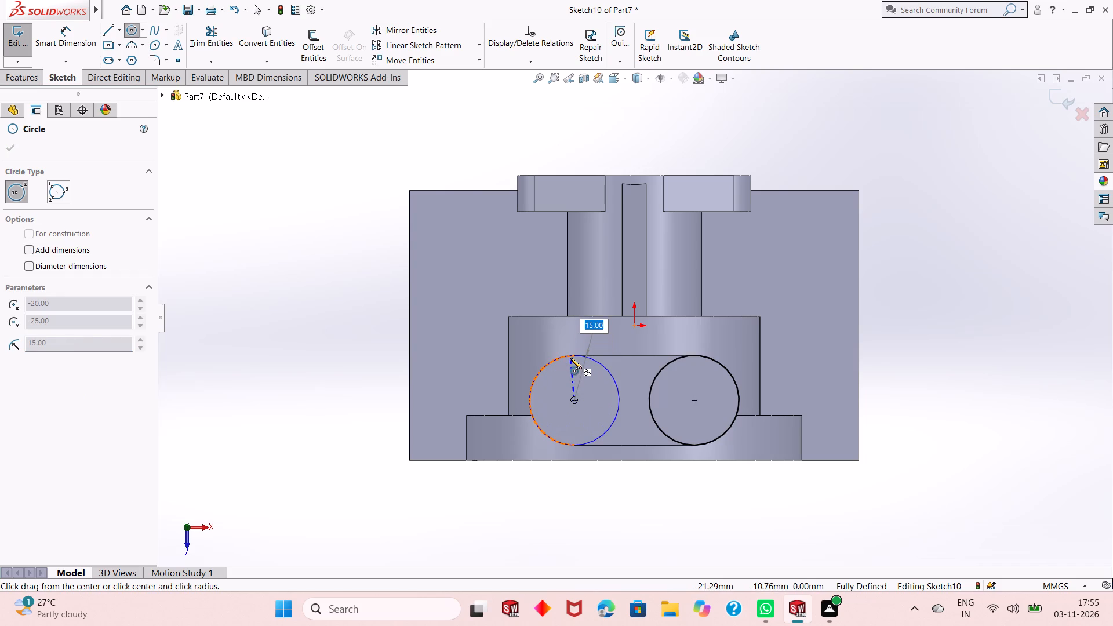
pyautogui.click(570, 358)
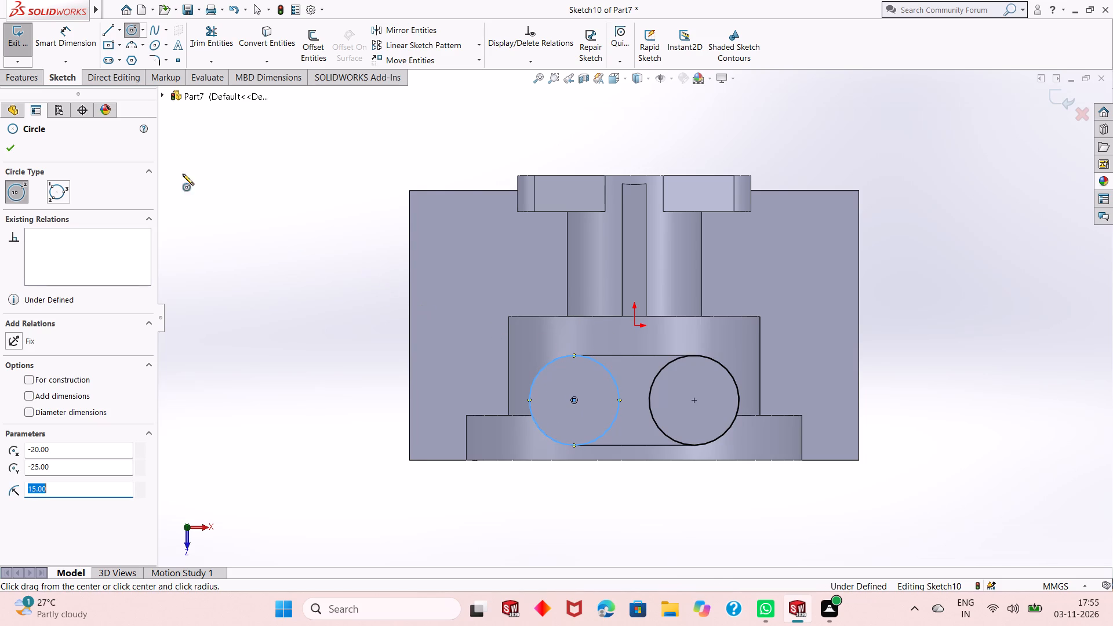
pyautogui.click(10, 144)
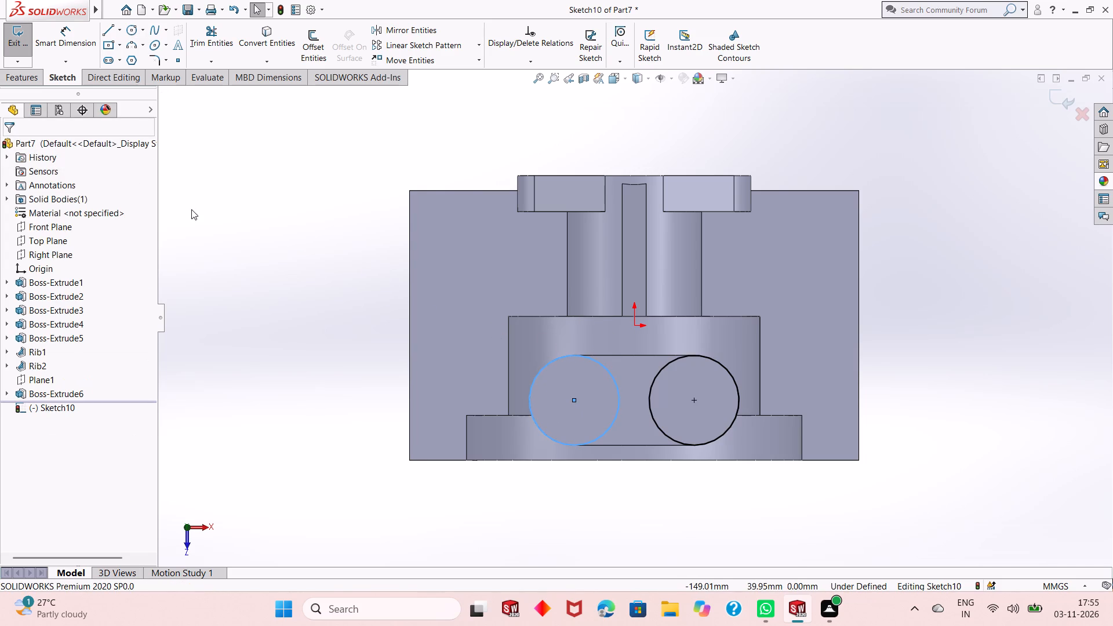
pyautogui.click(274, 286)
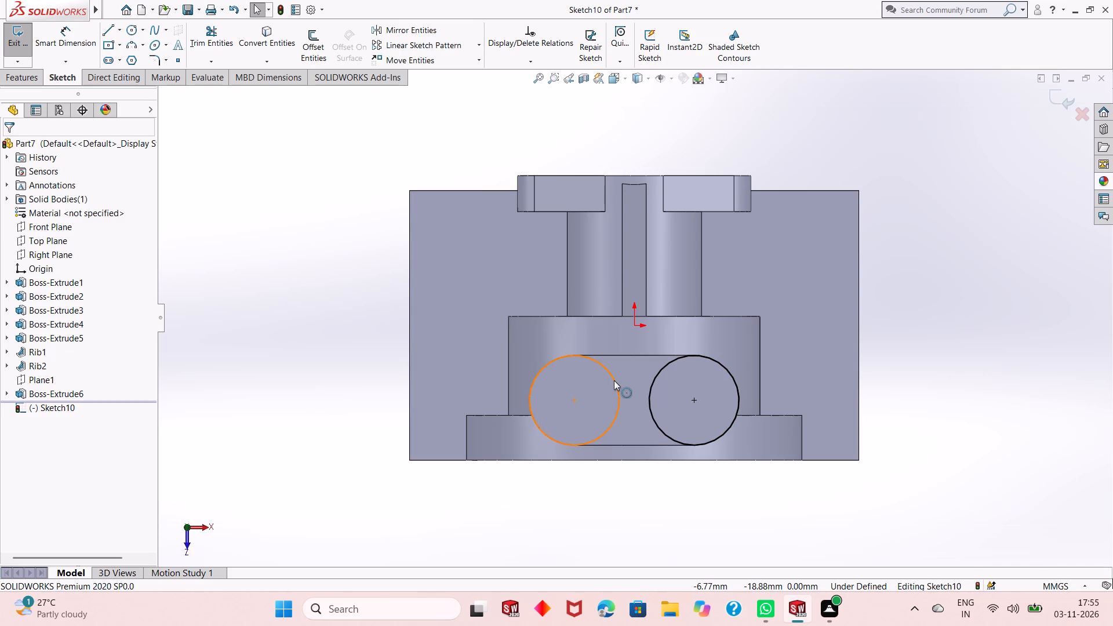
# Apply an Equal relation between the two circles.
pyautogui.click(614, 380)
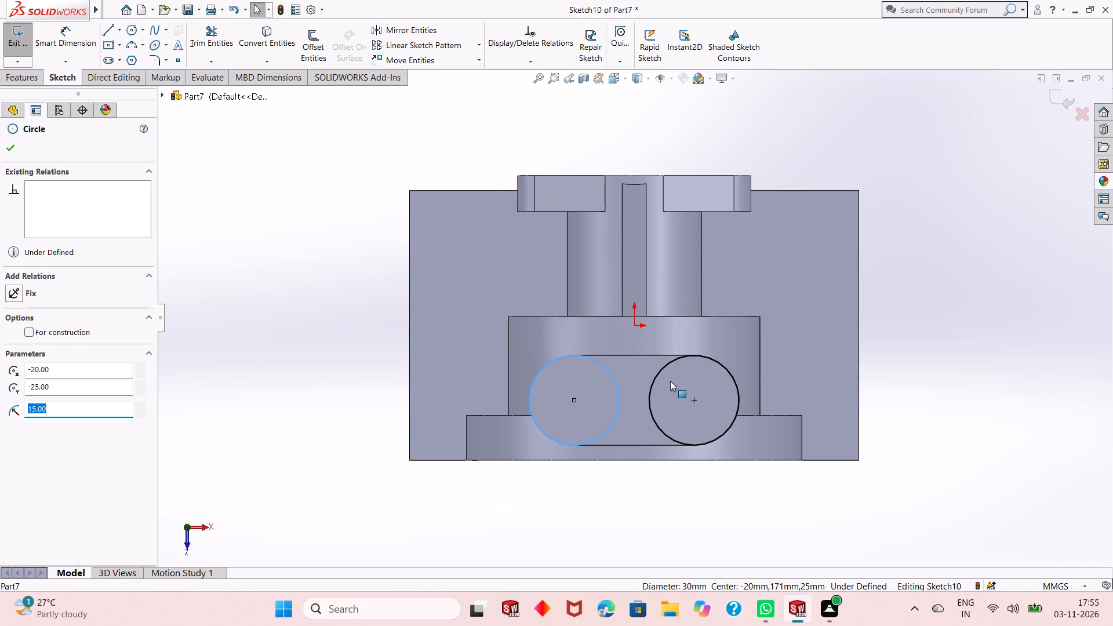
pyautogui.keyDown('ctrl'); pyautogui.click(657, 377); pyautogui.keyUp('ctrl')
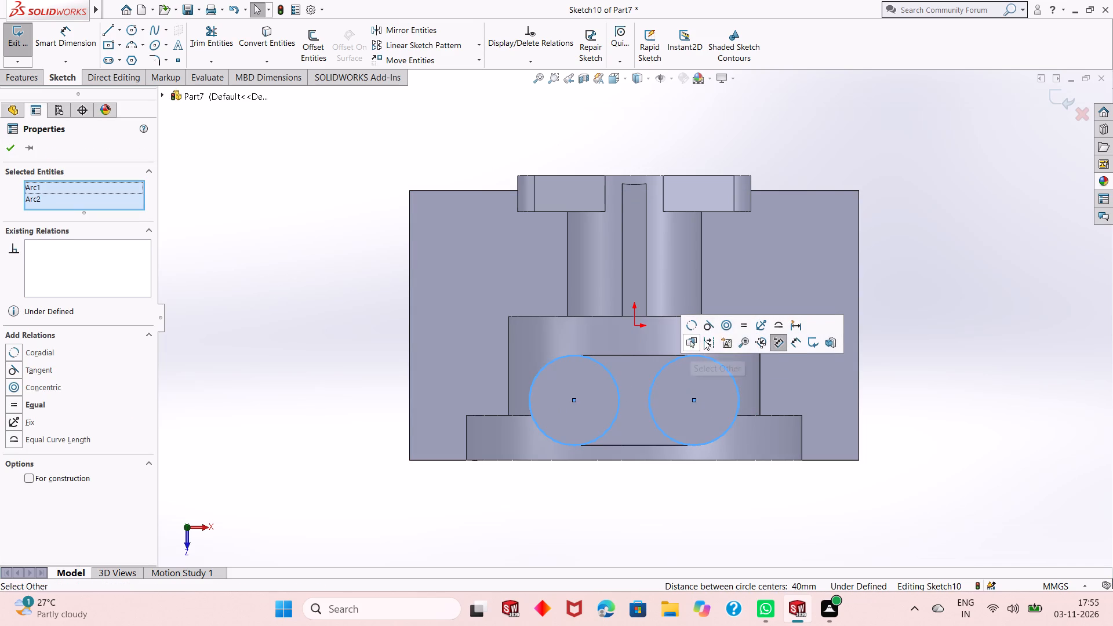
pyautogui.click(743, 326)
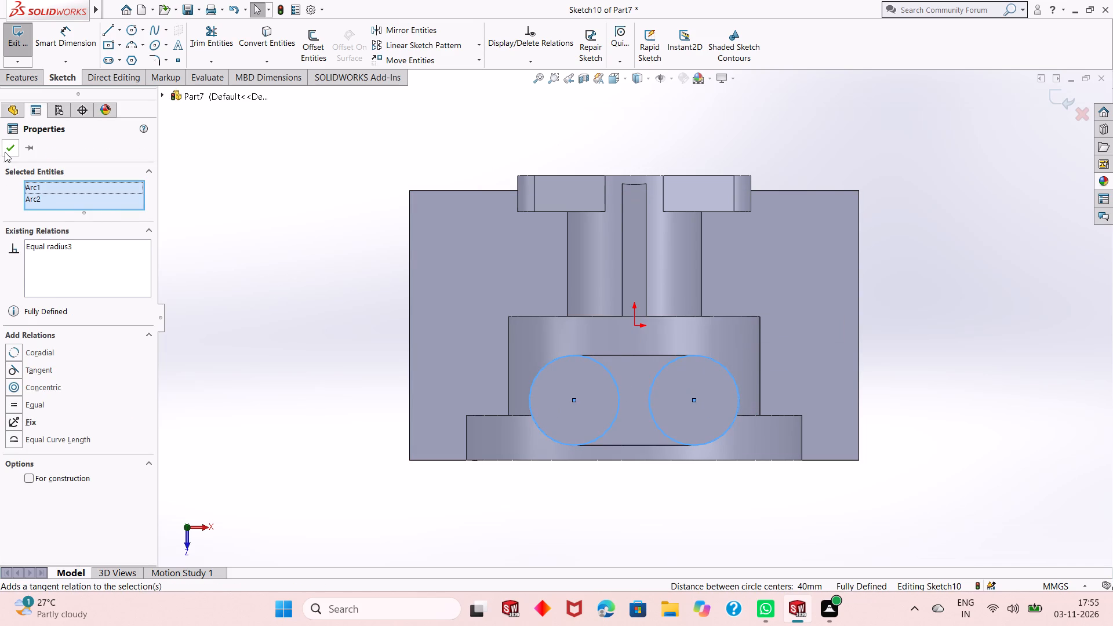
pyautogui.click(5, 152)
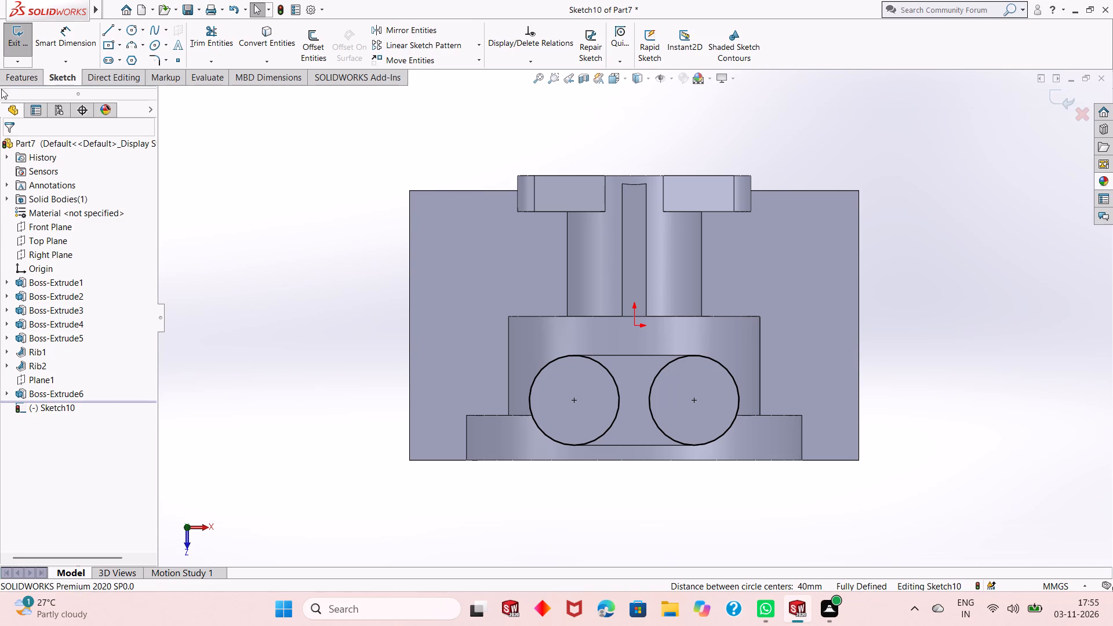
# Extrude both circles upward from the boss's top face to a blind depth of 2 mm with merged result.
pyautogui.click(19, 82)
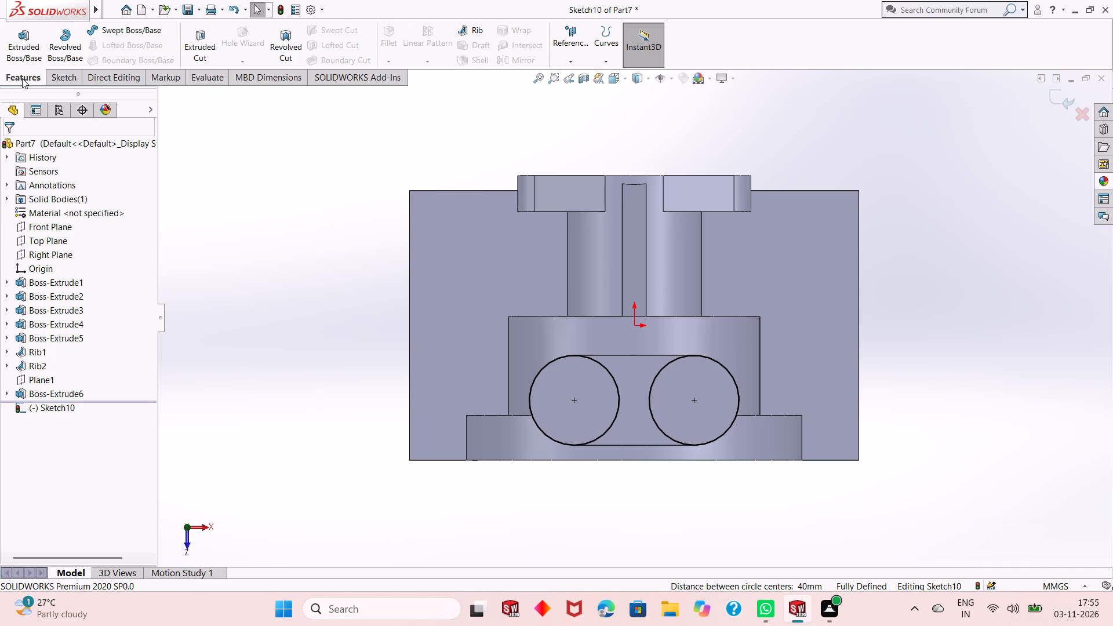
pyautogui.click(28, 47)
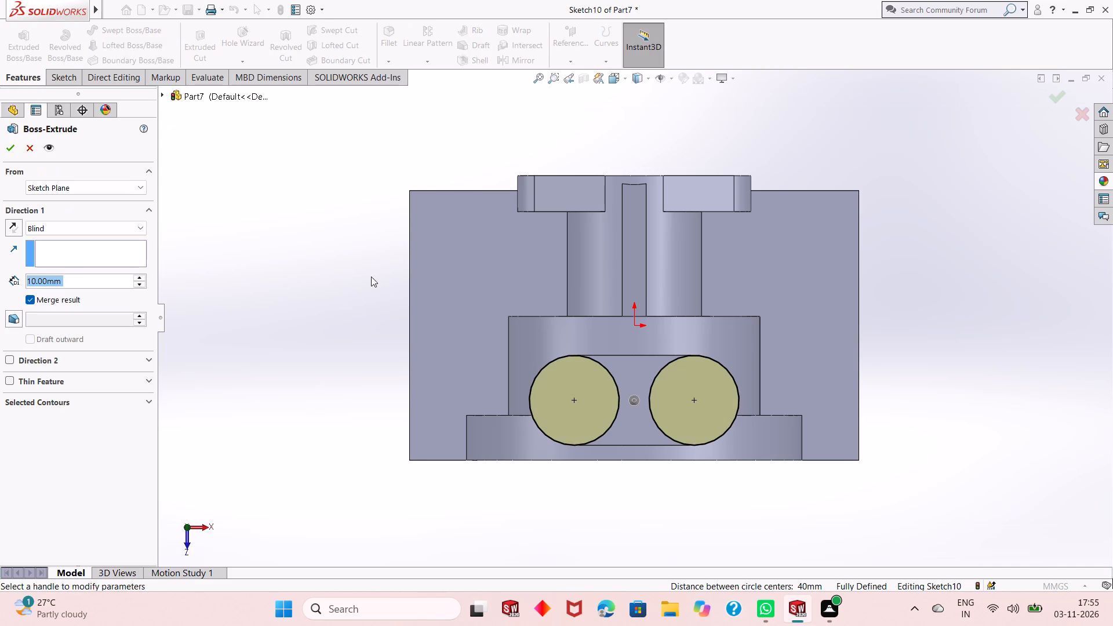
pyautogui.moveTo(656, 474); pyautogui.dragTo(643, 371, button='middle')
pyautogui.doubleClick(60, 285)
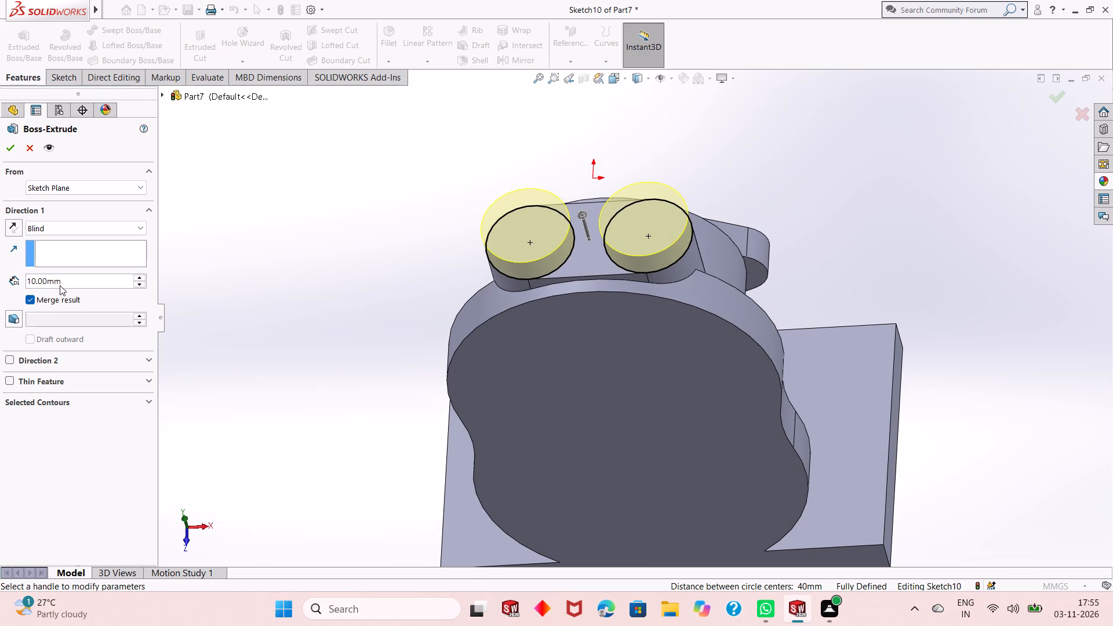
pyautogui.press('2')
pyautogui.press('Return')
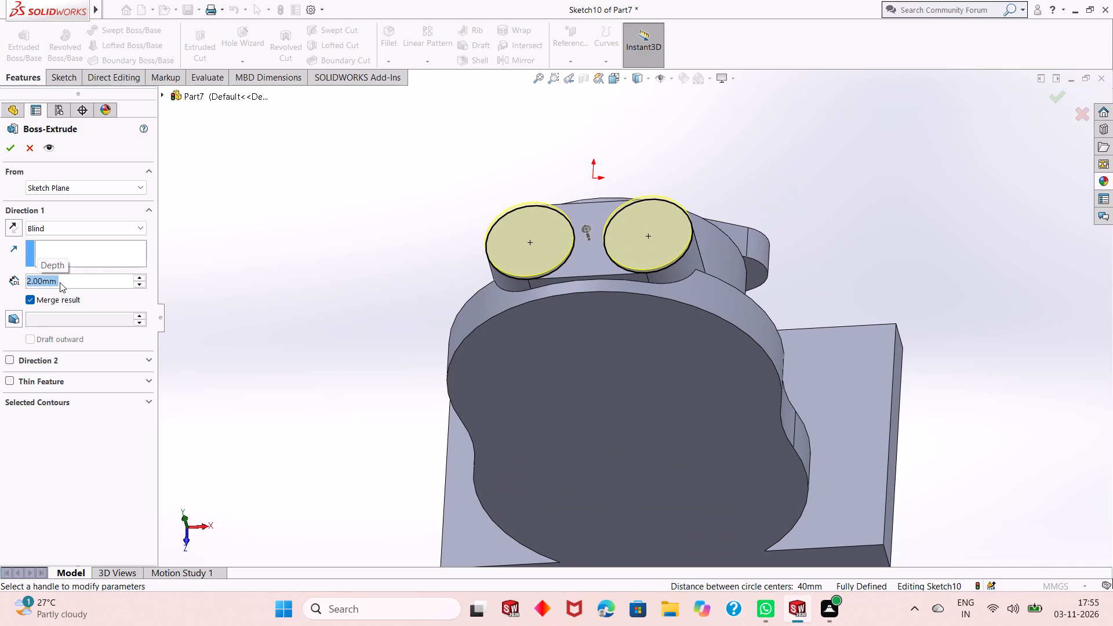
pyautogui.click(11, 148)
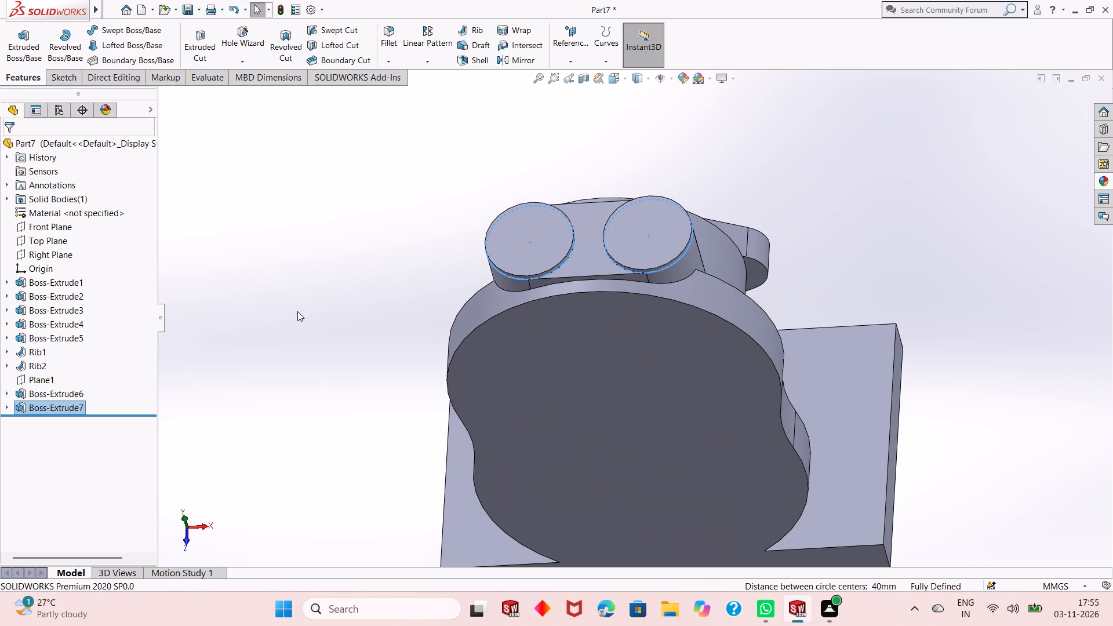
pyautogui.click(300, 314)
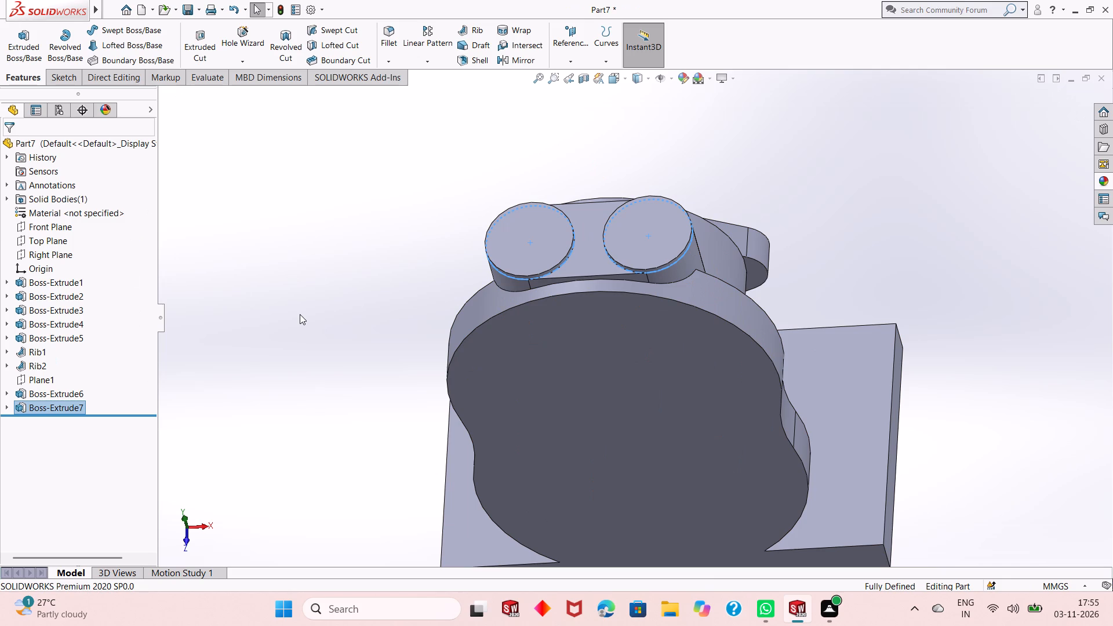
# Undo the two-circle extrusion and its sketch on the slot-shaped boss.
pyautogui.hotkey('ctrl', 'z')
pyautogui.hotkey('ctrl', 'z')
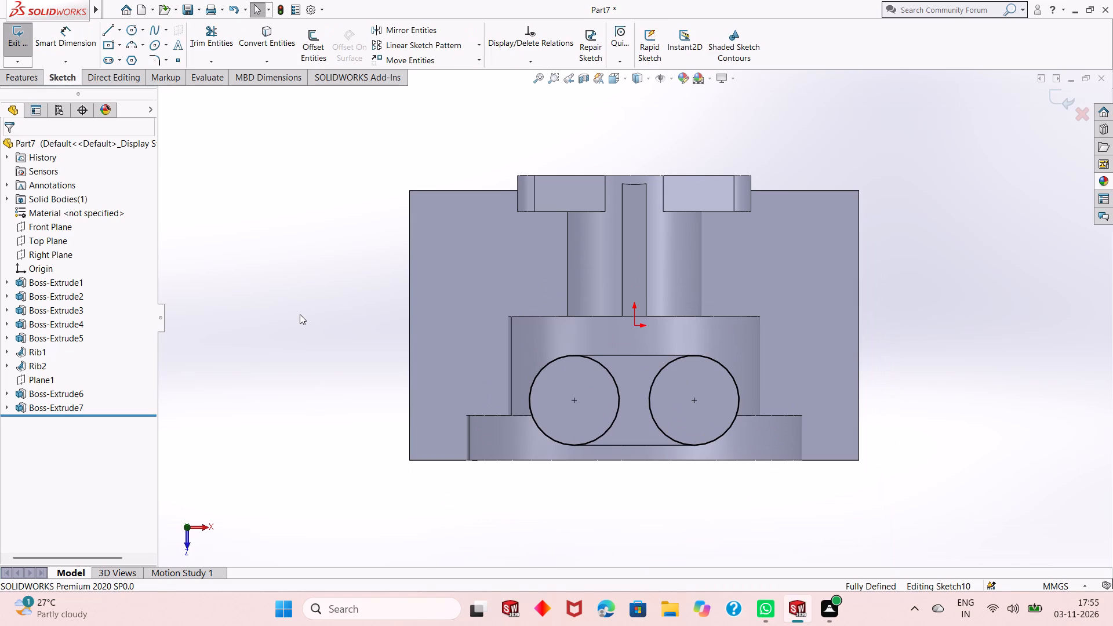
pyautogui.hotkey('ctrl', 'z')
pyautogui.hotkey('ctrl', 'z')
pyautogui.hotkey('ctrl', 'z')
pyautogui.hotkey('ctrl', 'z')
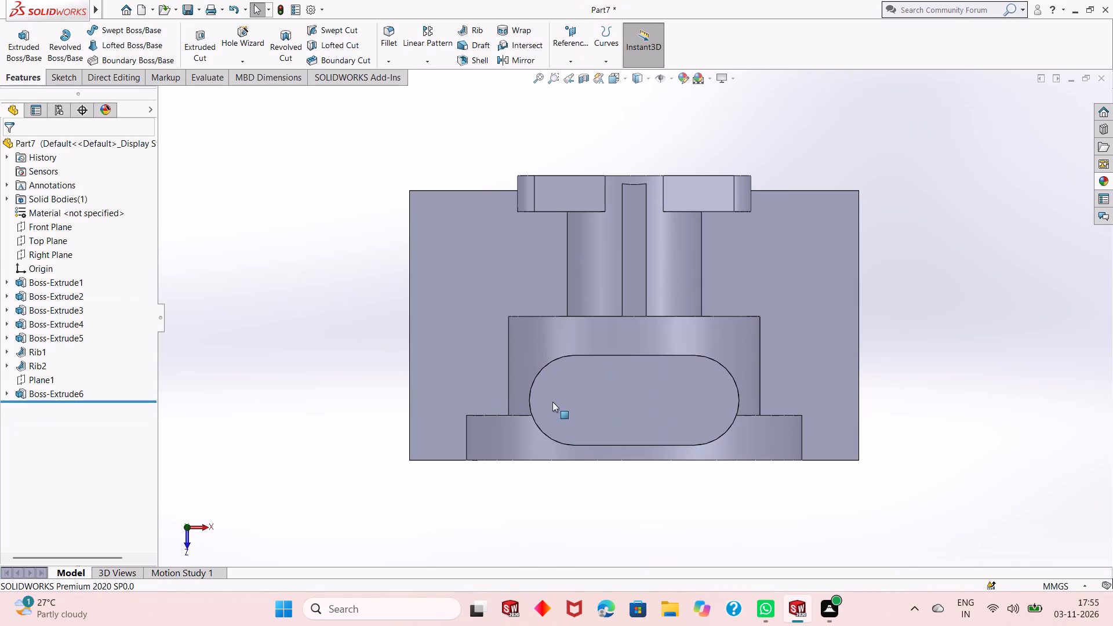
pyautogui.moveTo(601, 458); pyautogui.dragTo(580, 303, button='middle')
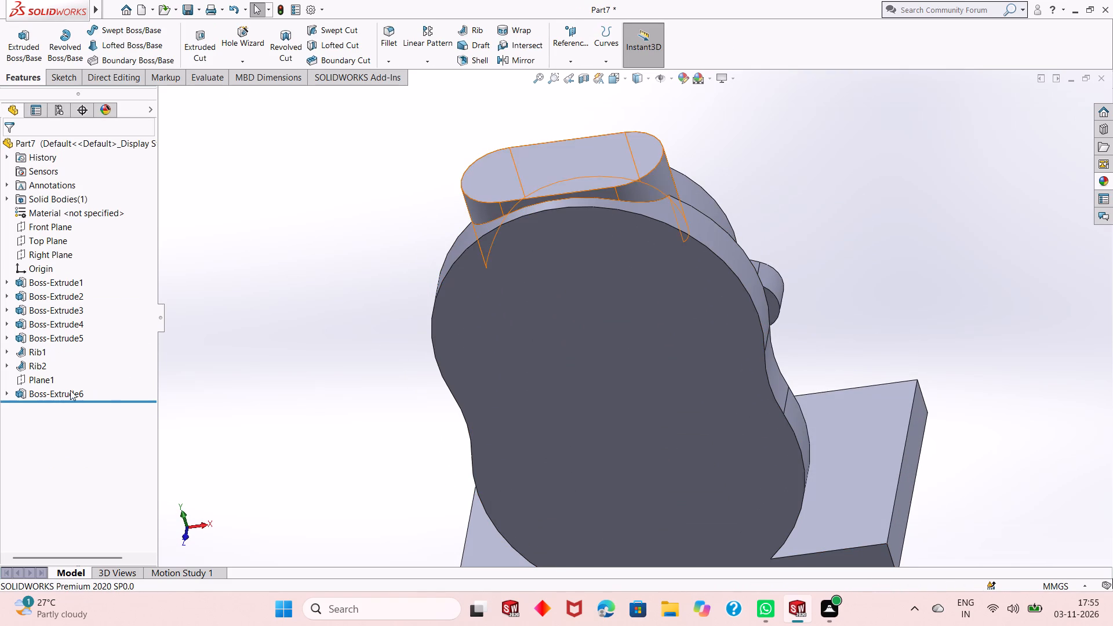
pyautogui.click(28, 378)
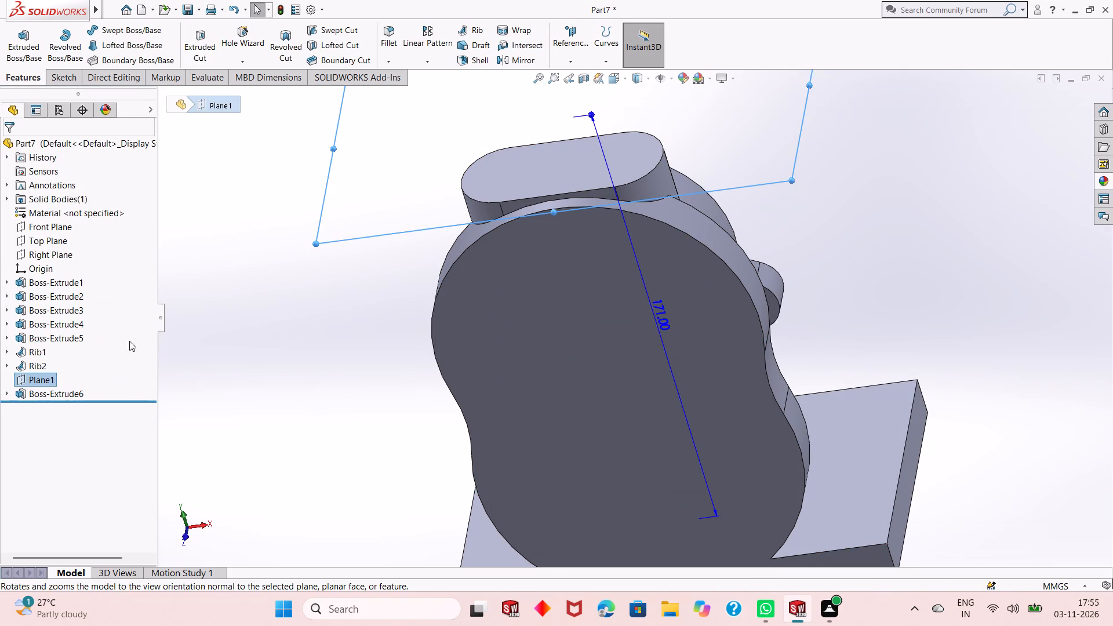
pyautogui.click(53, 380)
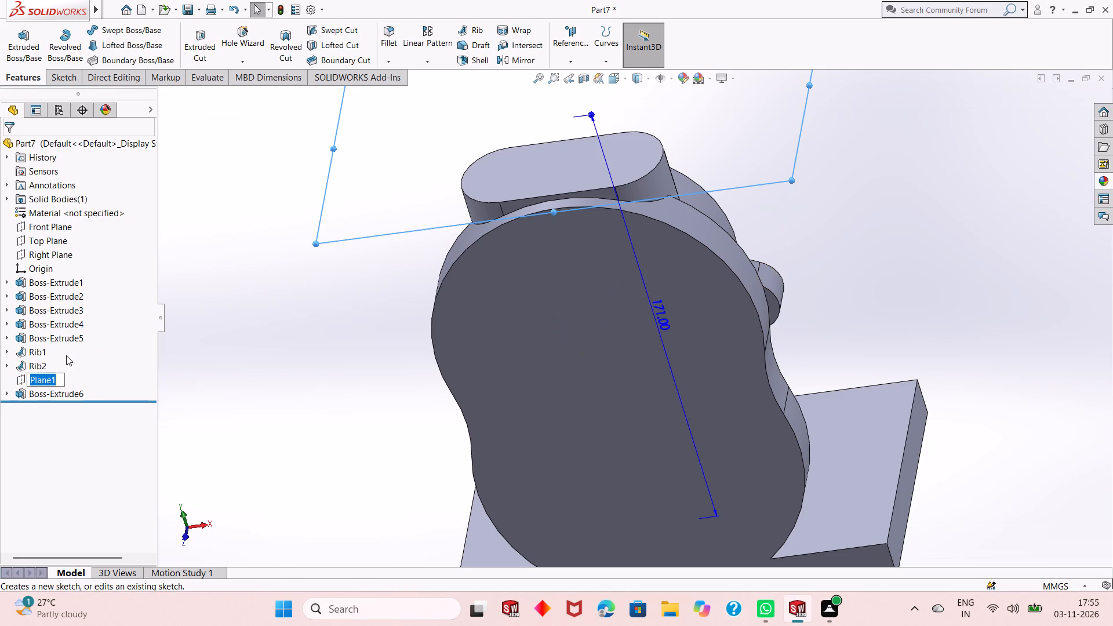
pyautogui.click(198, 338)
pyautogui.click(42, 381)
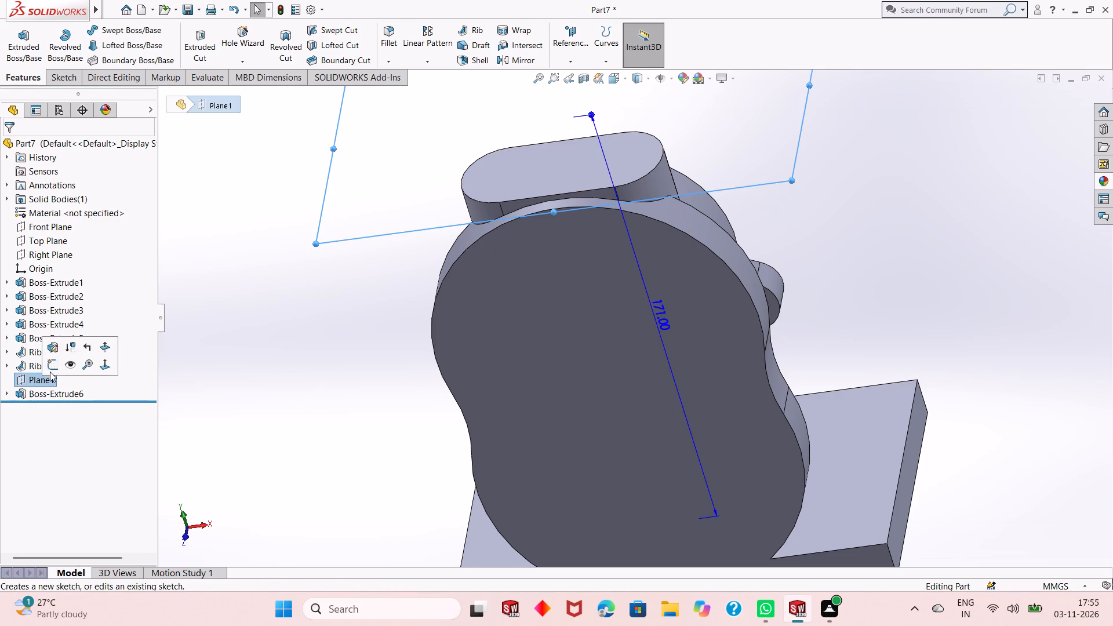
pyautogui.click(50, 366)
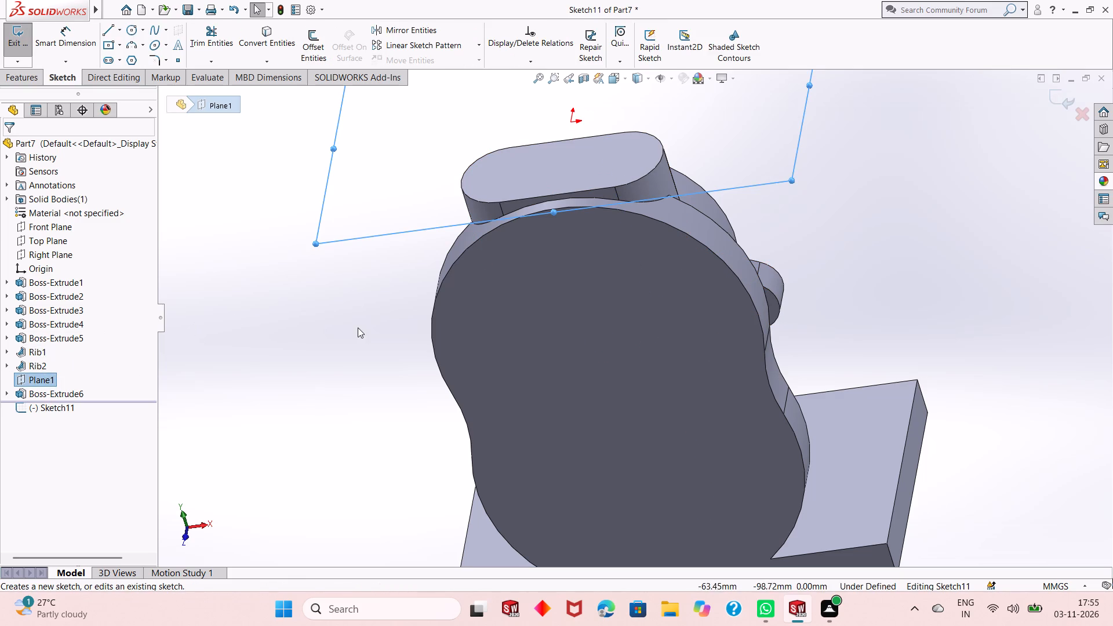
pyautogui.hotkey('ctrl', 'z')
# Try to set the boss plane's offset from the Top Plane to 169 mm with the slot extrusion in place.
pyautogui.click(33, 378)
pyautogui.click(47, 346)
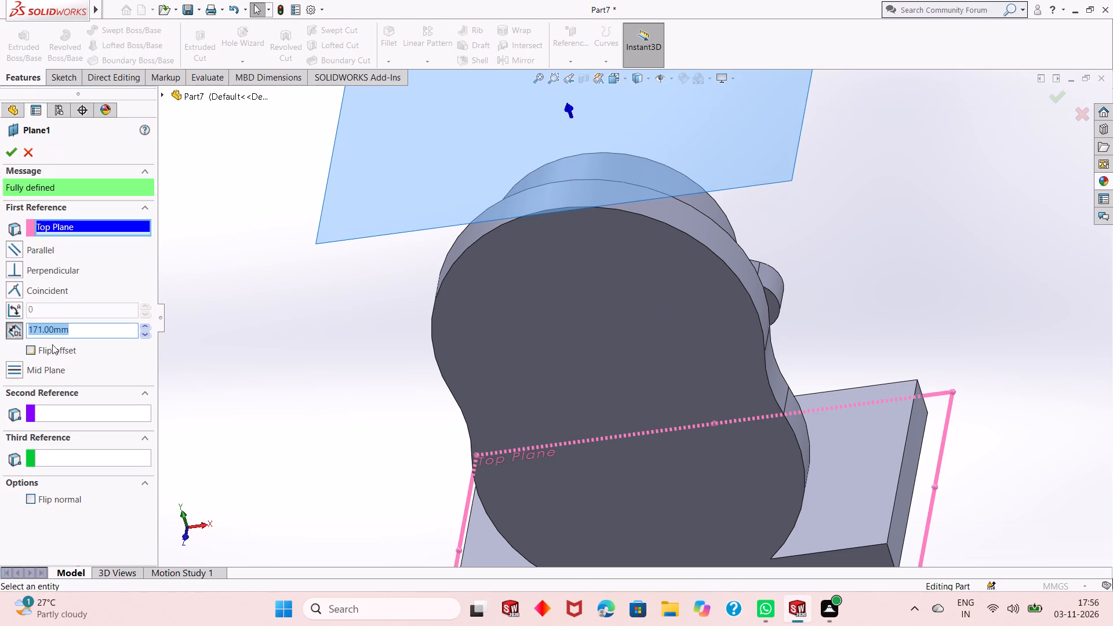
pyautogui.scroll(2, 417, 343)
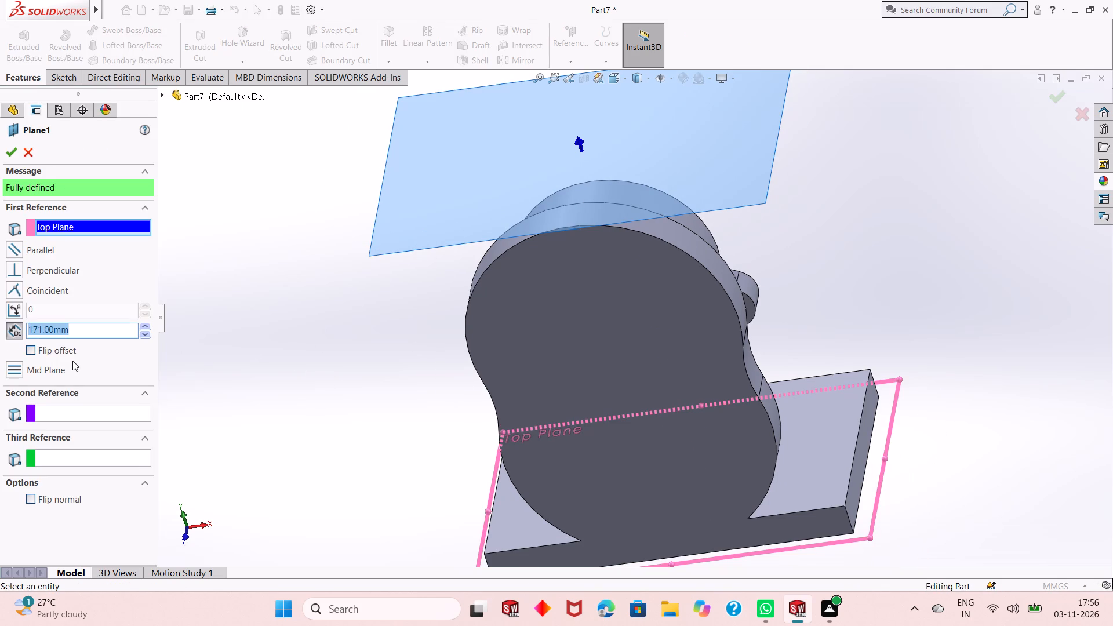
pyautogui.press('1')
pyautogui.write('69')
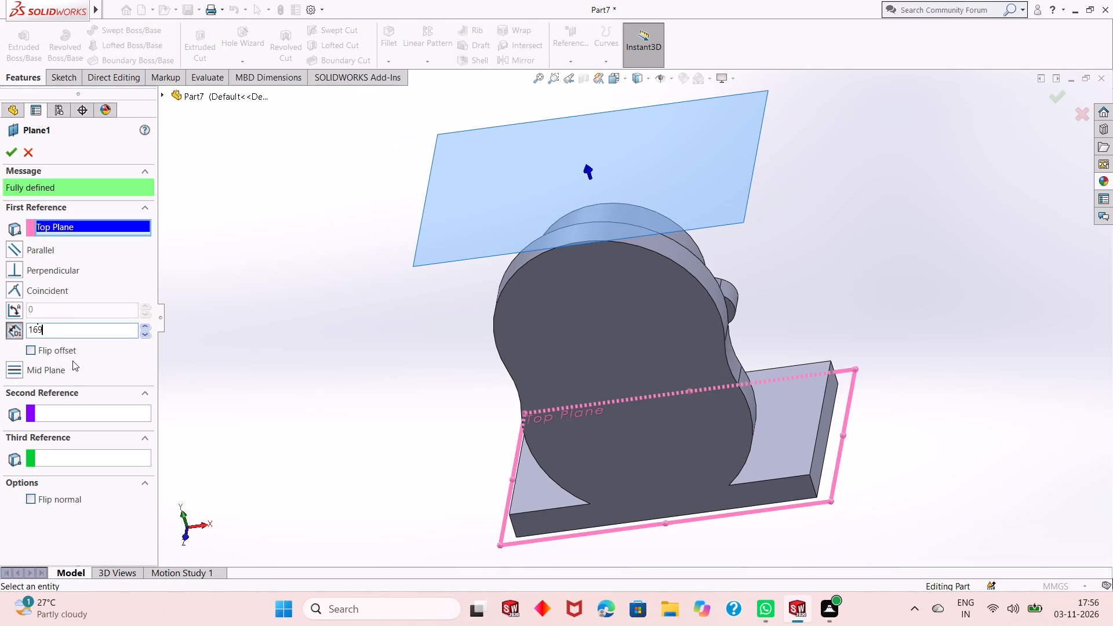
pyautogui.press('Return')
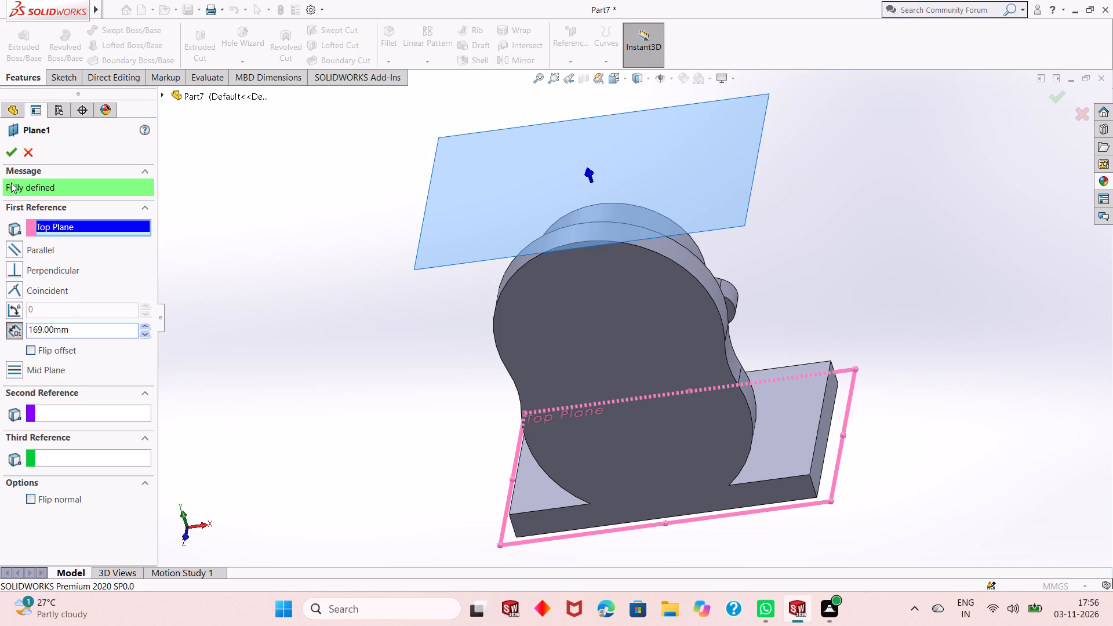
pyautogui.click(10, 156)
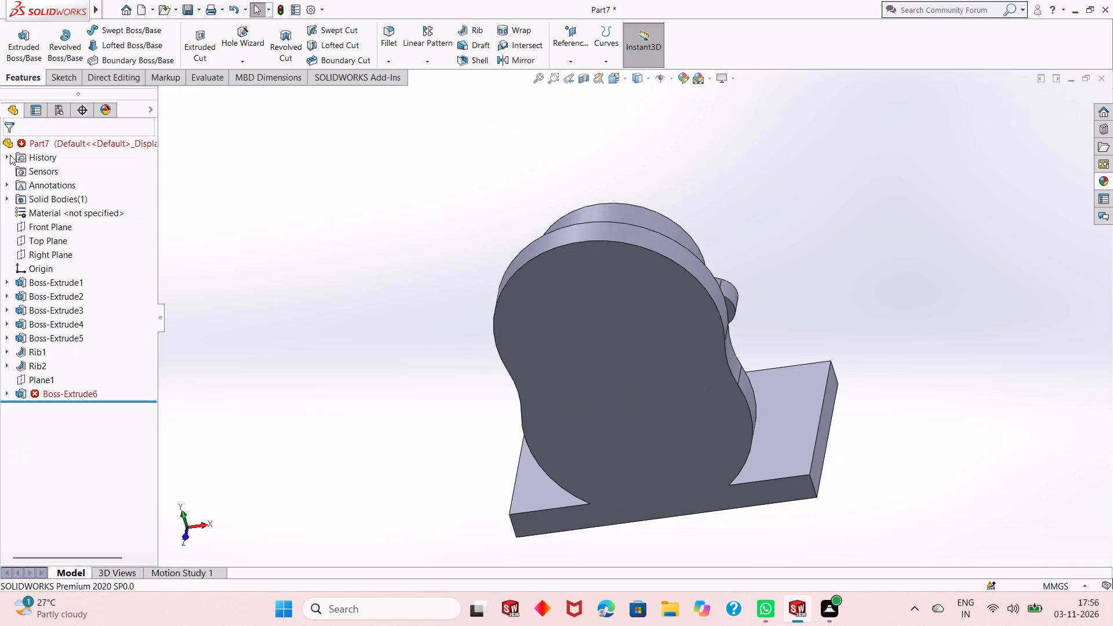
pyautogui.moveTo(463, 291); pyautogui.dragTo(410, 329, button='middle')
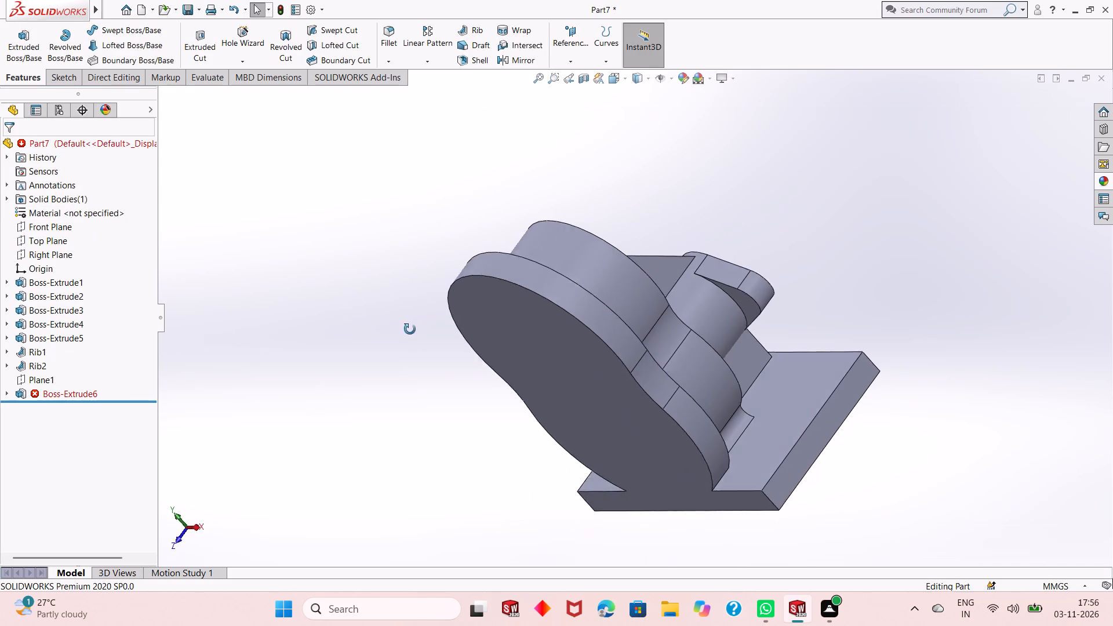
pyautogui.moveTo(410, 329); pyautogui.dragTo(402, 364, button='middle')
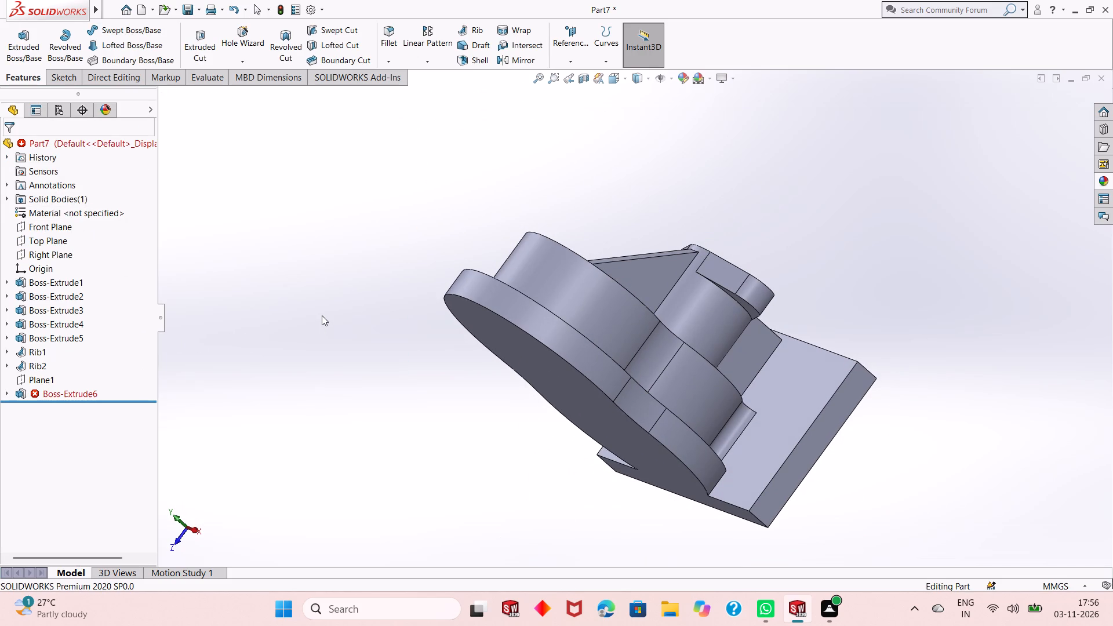
# Undo the plane's offset change and the extrusion of the slot-shaped boss, going back to the slot sketch.
pyautogui.hotkey('ctrl', 'z')
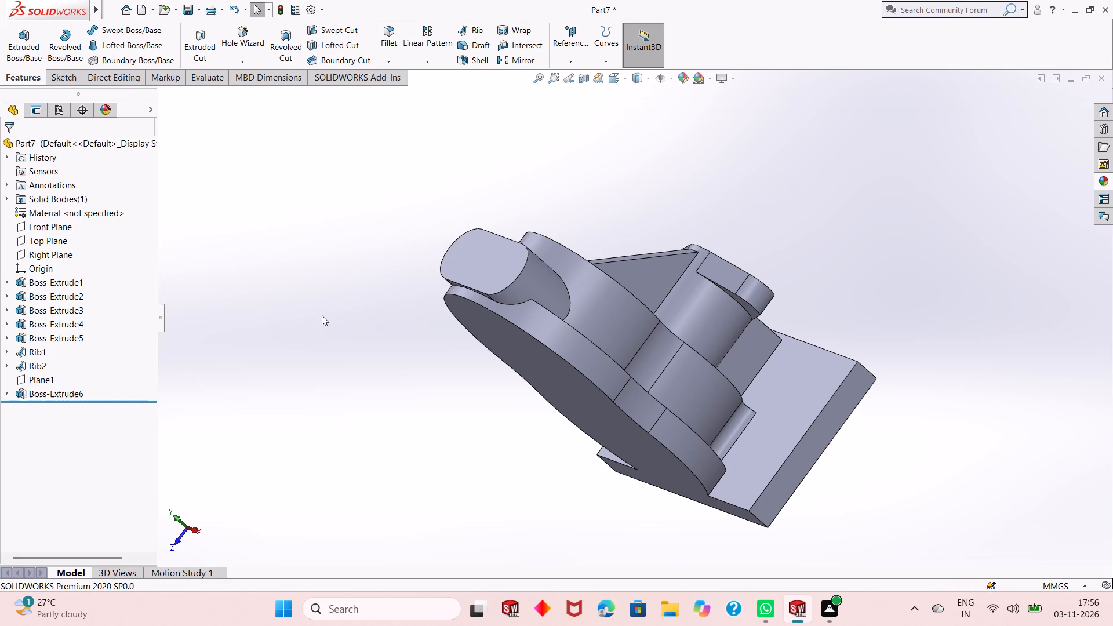
pyautogui.hotkey('ctrl', 'z')
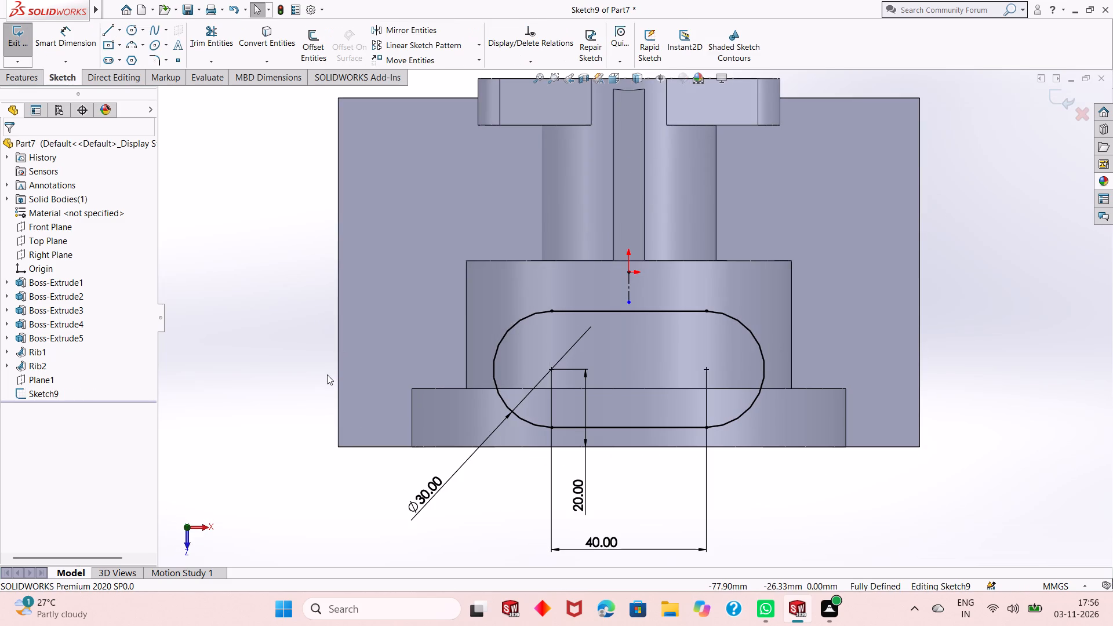
# Examine from several angles how the slot sketch and its offset plane sit relative to the upright's rounded top.
pyautogui.moveTo(326, 374); pyautogui.dragTo(307, 206, button='middle')
pyautogui.scroll(4, 333, 250)
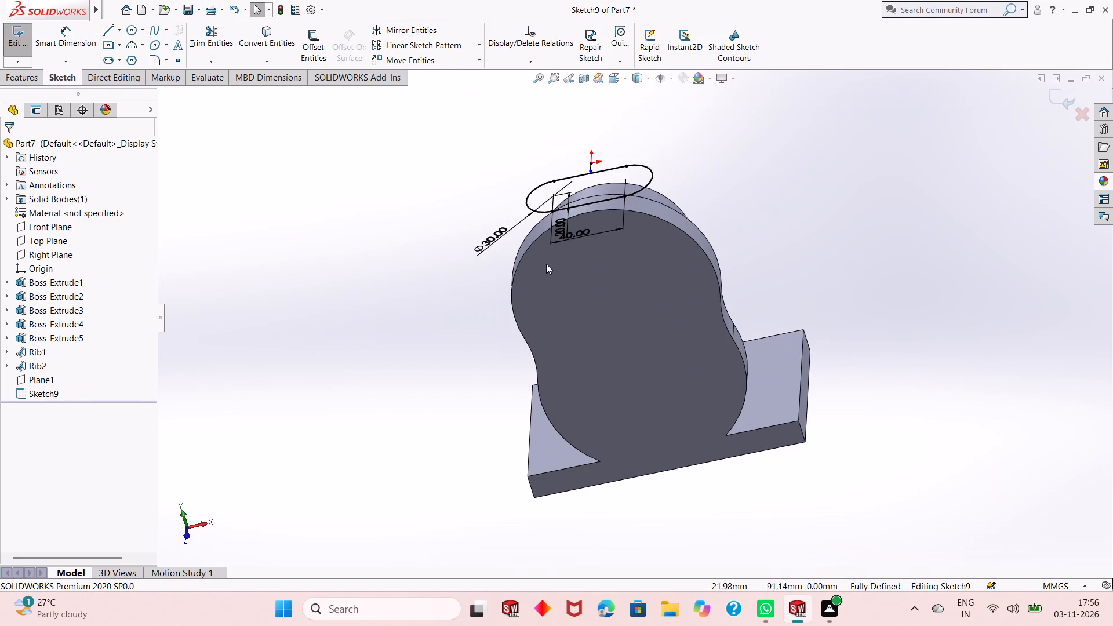
pyautogui.moveTo(547, 266); pyautogui.dragTo(529, 255, button='middle')
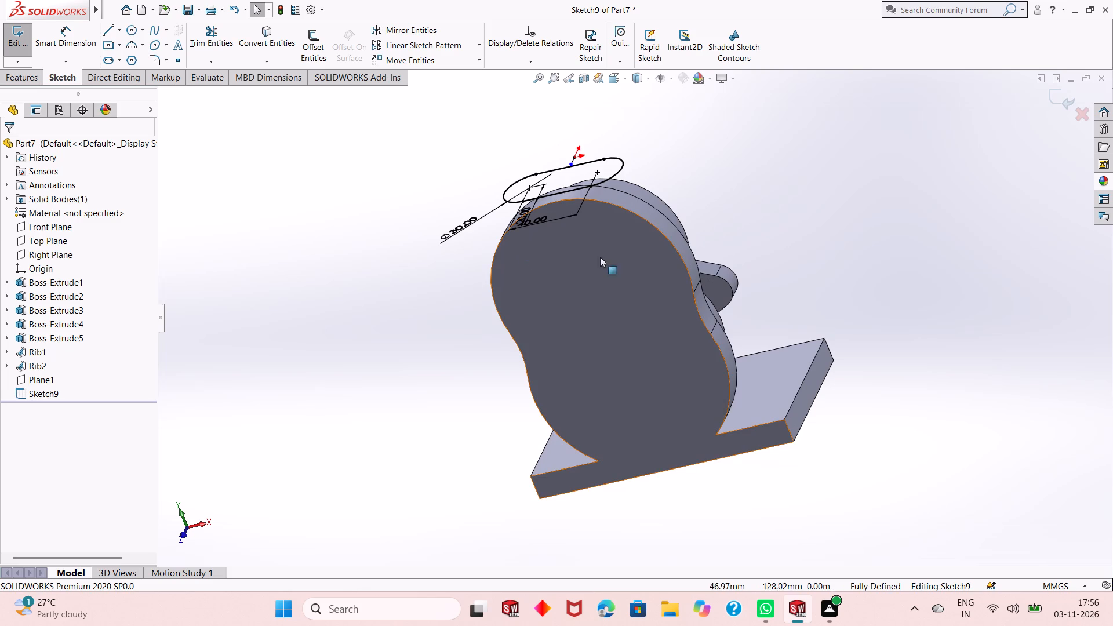
pyautogui.click(35, 377)
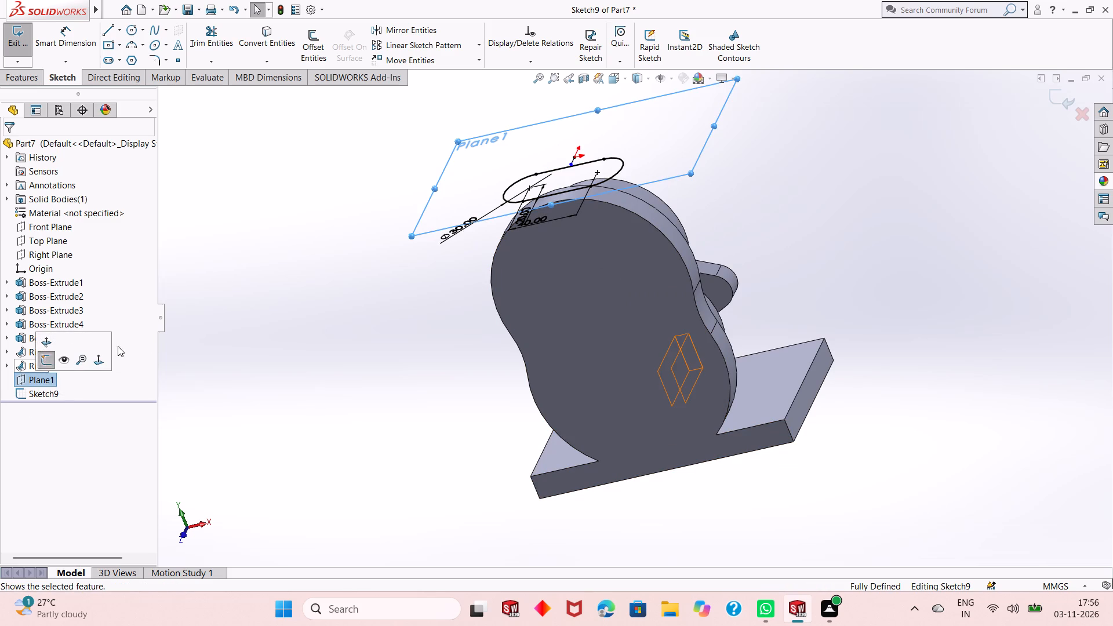
pyautogui.click(242, 326)
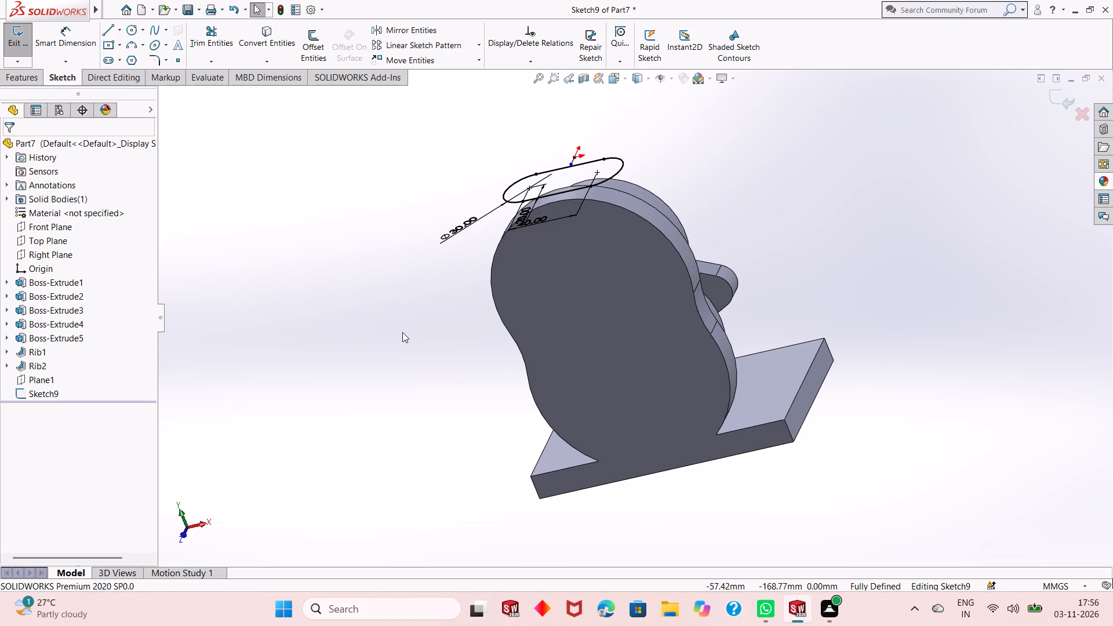
pyautogui.moveTo(394, 326); pyautogui.dragTo(302, 377, button='middle')
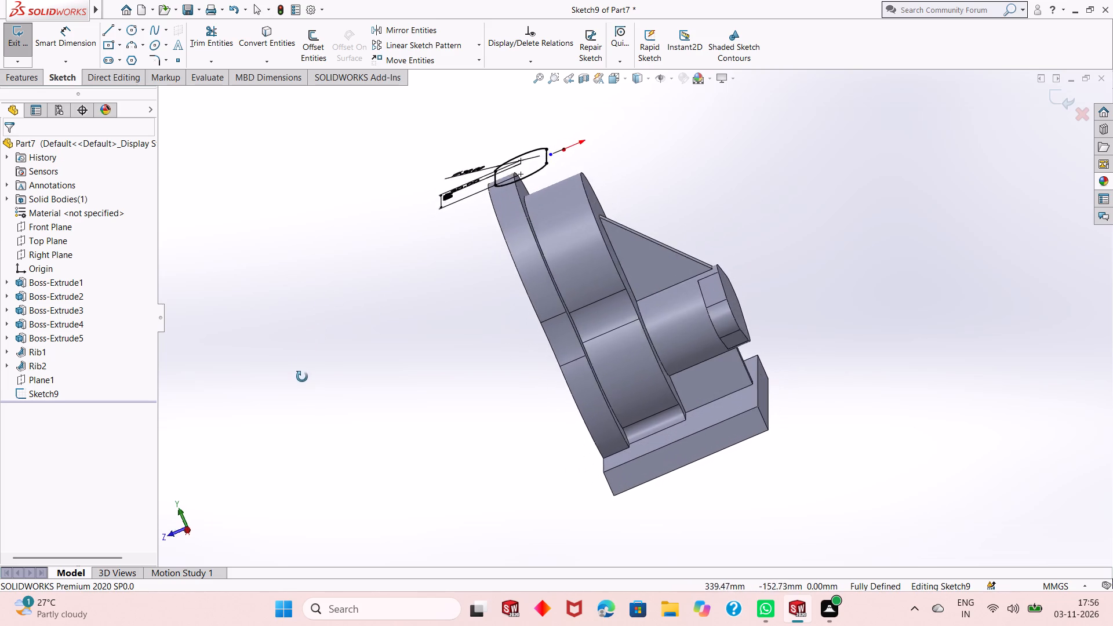
pyautogui.moveTo(302, 377); pyautogui.dragTo(291, 404, button='middle')
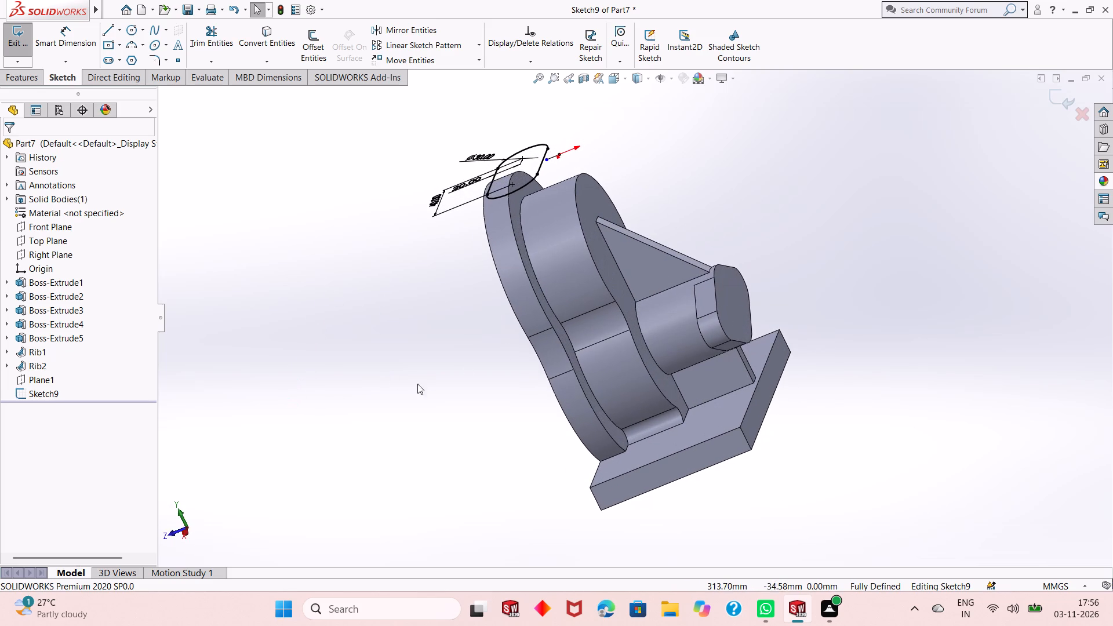
pyautogui.moveTo(432, 374); pyautogui.dragTo(392, 362, button='middle')
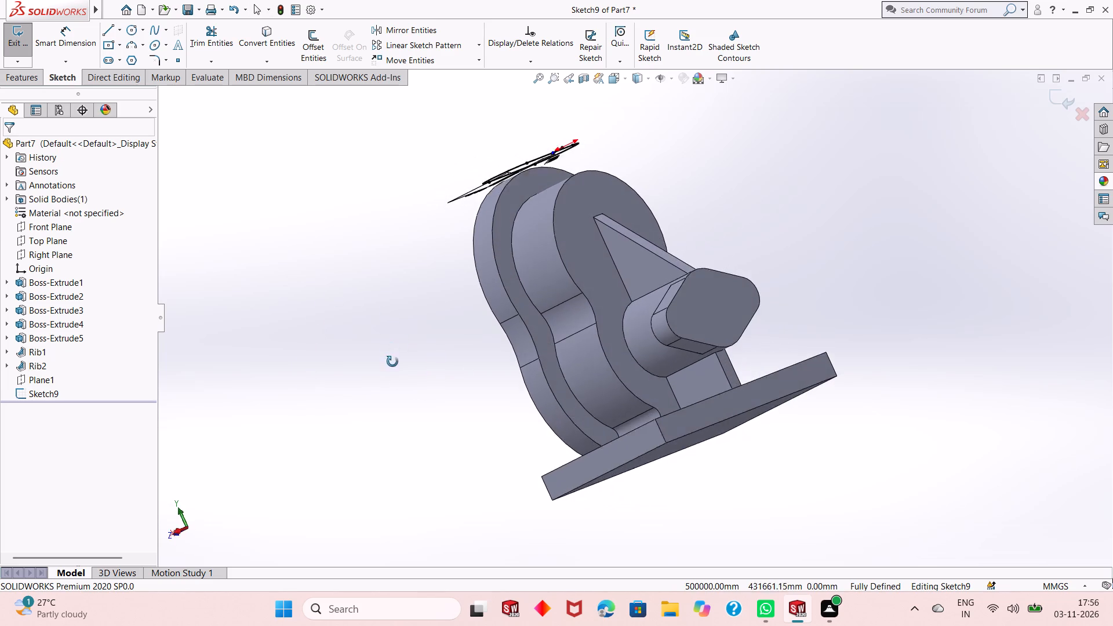
pyautogui.moveTo(392, 362); pyautogui.dragTo(395, 382, button='middle')
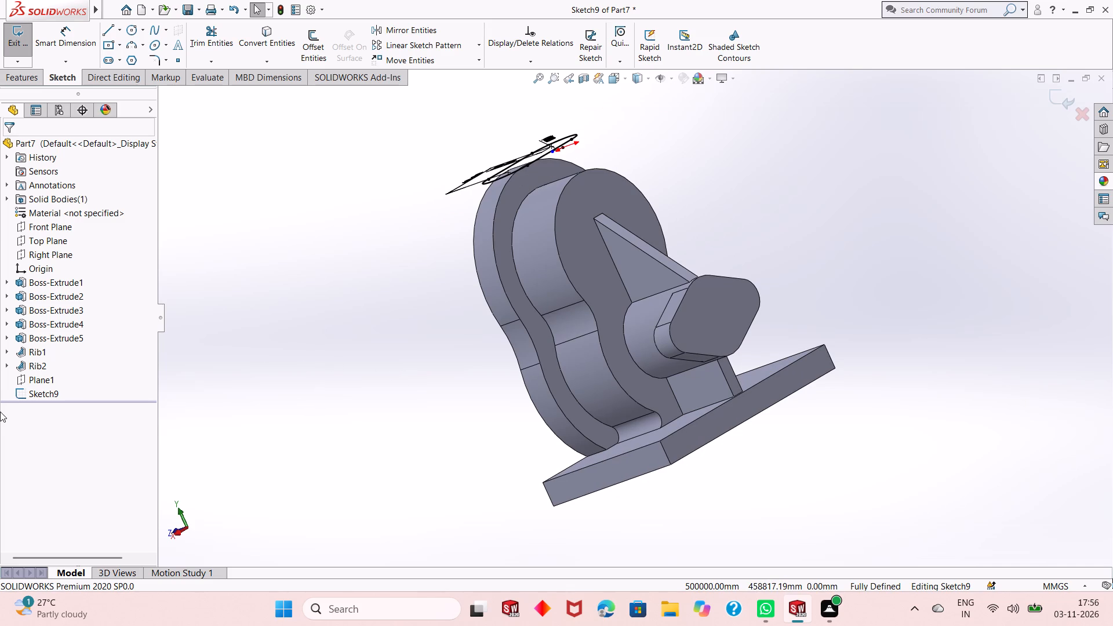
pyautogui.click(43, 380)
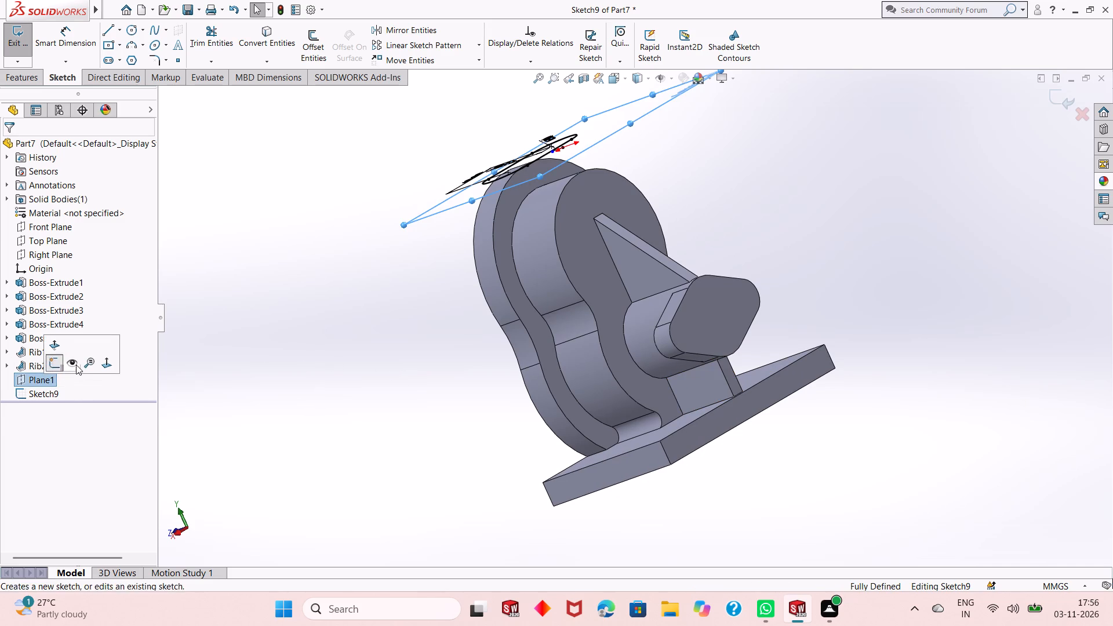
pyautogui.click(40, 394)
pyautogui.click(368, 339)
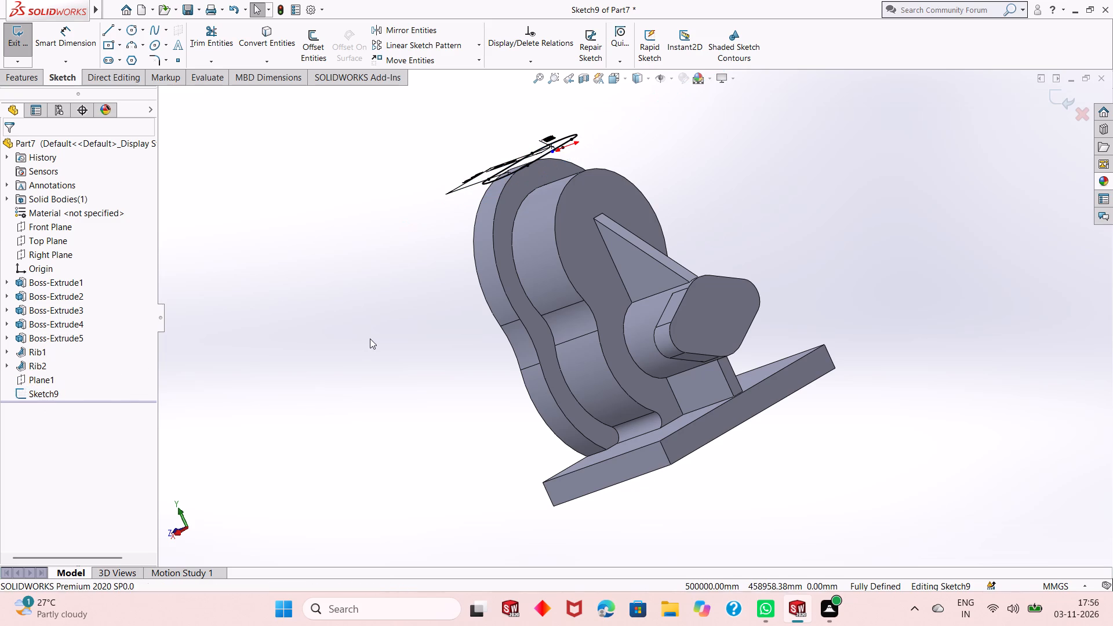
pyautogui.moveTo(392, 270); pyautogui.dragTo(394, 314, button='middle')
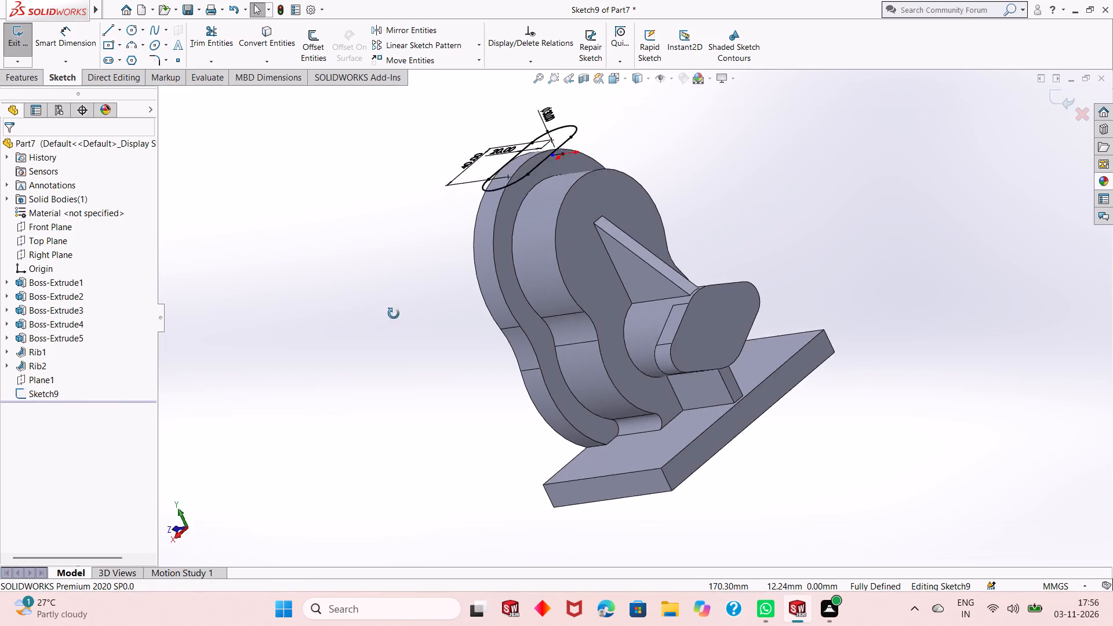
pyautogui.moveTo(394, 314); pyautogui.dragTo(398, 336, button='middle')
pyautogui.scroll(1, 398, 336)
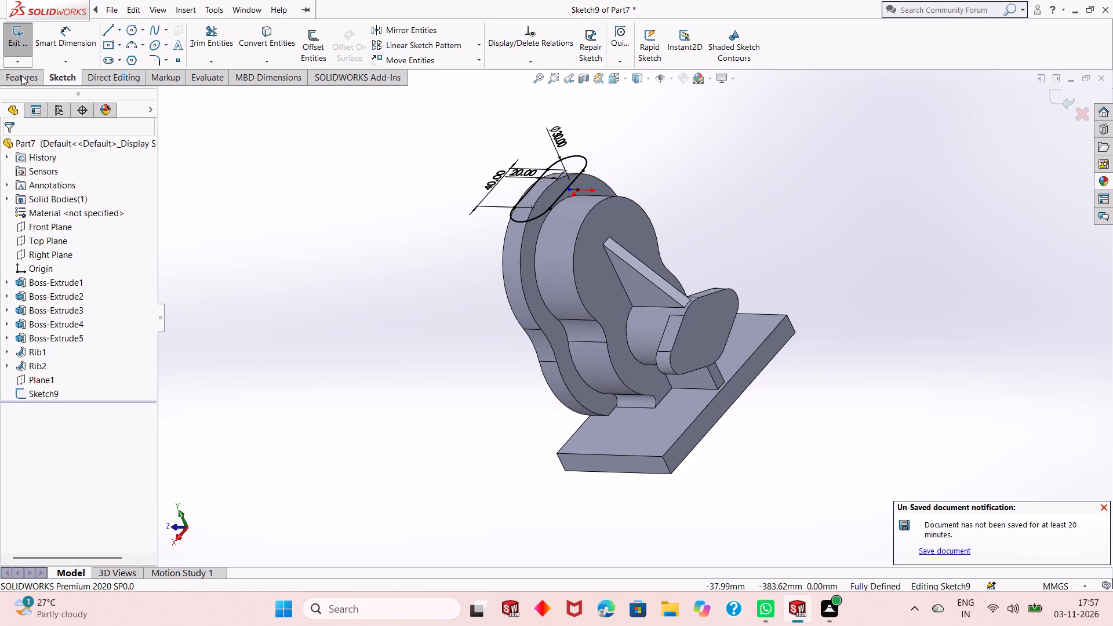
# Exit the slot sketch and set its reference plane's offset from the Top Plane to 169 mm.
pyautogui.click(1052, 101)
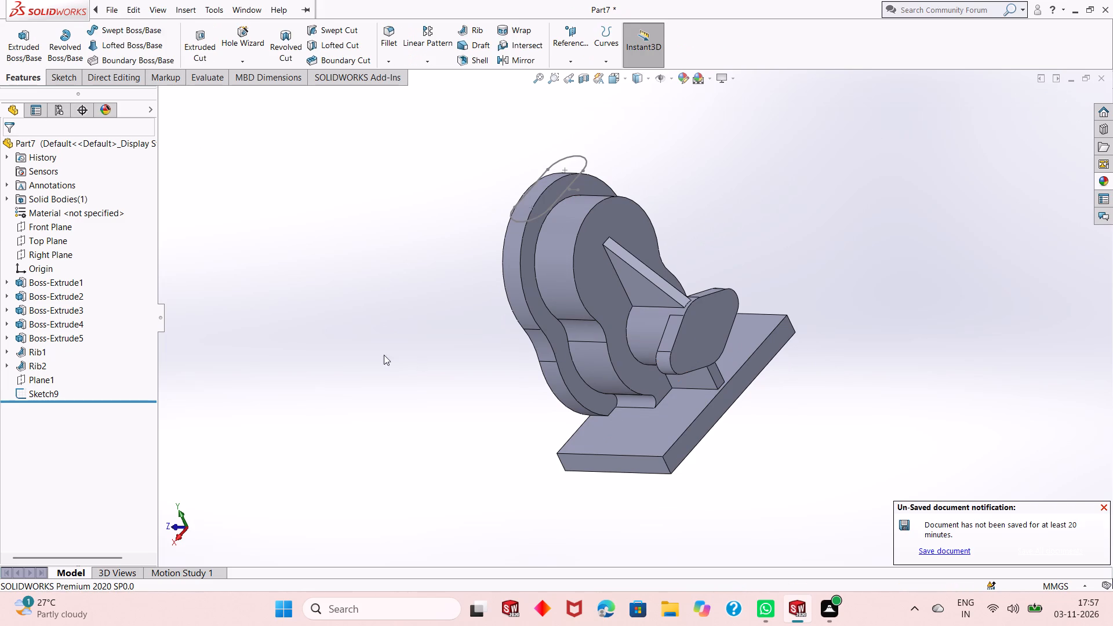
pyautogui.click(41, 374)
pyautogui.click(58, 337)
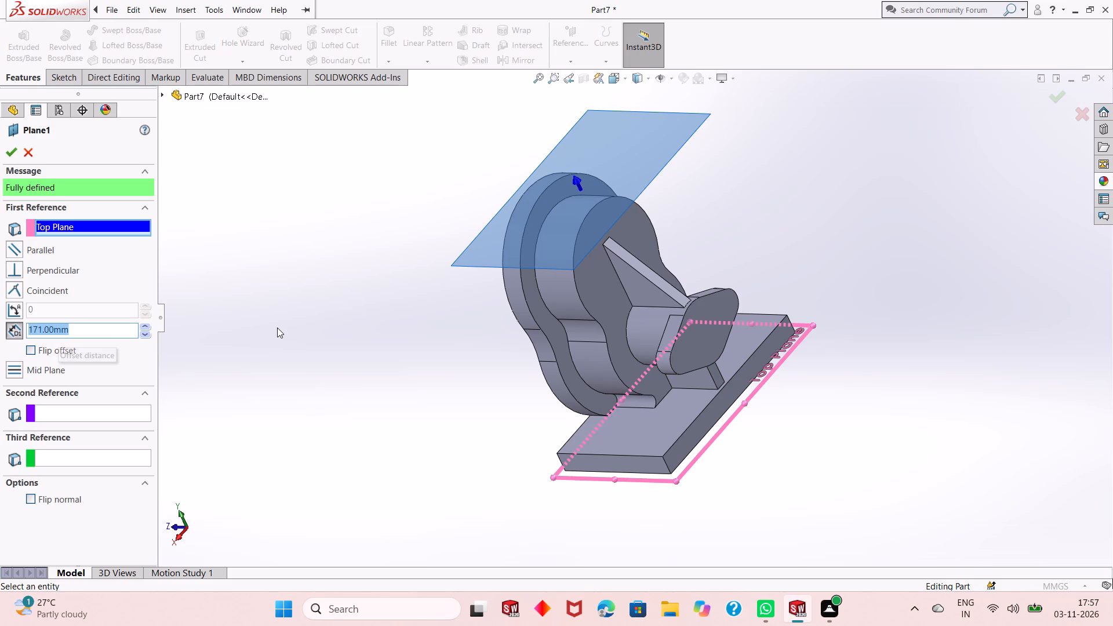
pyautogui.write('169')
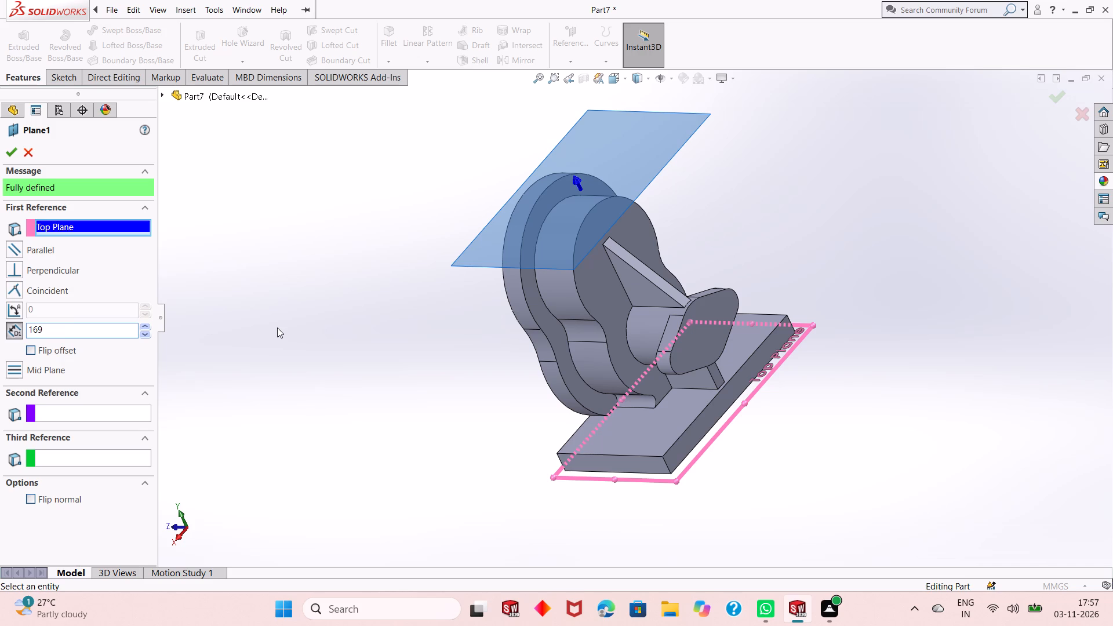
pyautogui.press('Return')
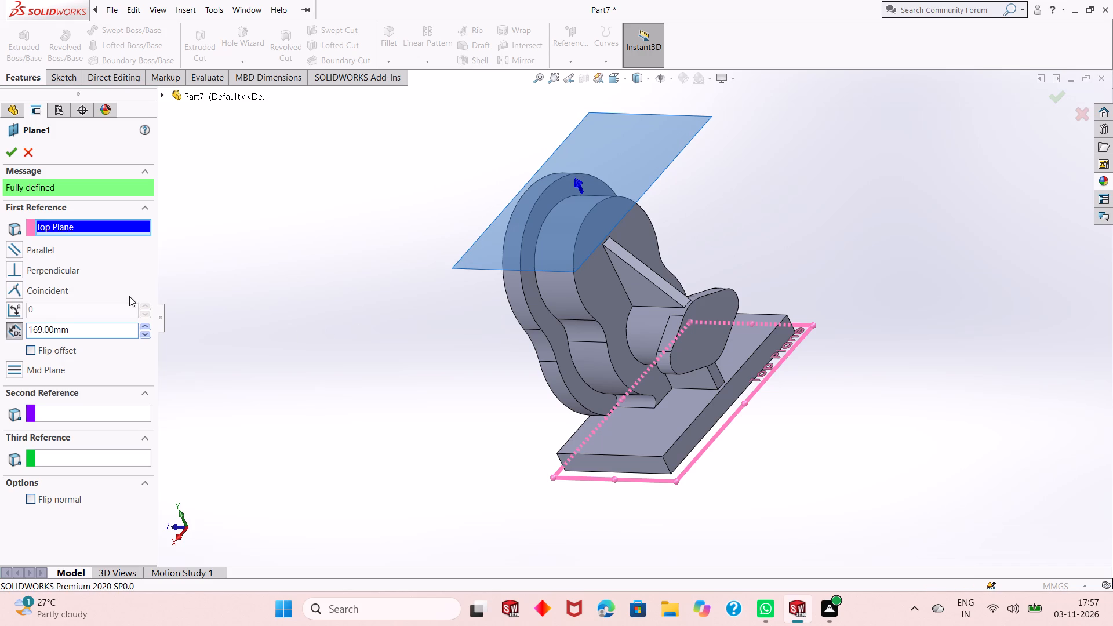
pyautogui.click(6, 155)
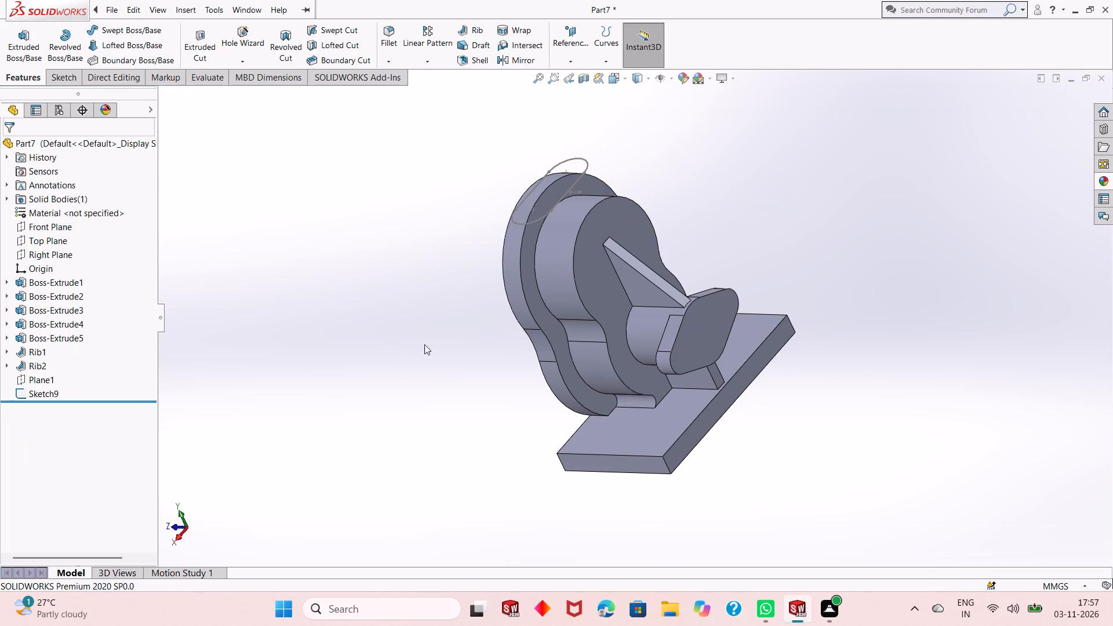
# Reopen the slot sketch and try extruding it in the reversed direction, down toward the upright, with the Up To Next end condition.
pyautogui.moveTo(442, 343); pyautogui.dragTo(423, 267, button='middle')
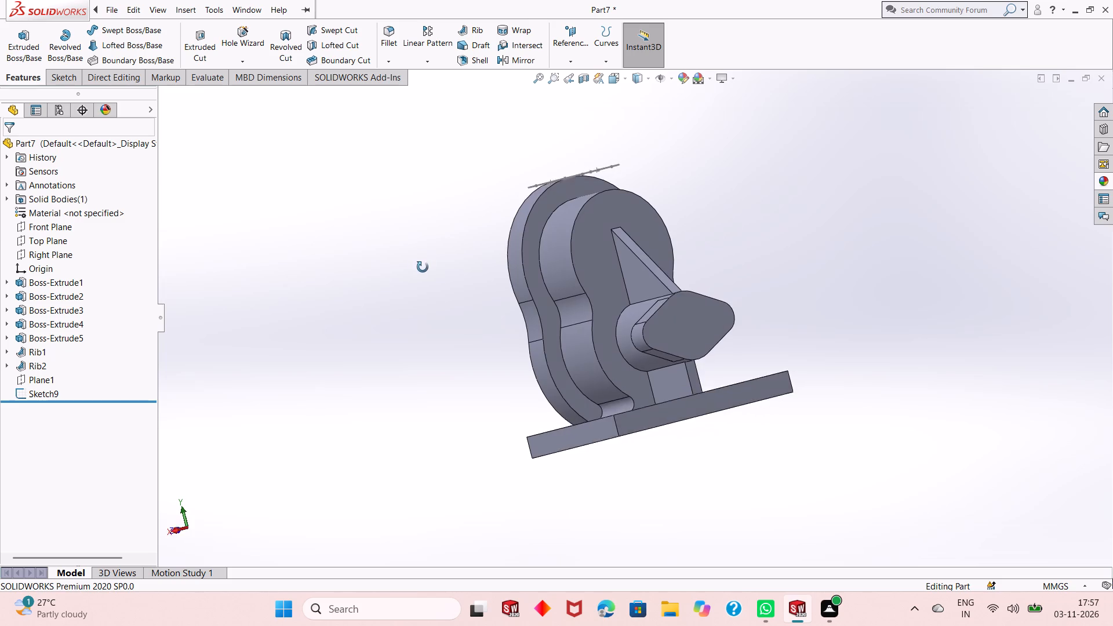
pyautogui.moveTo(423, 267); pyautogui.dragTo(464, 265, button='middle')
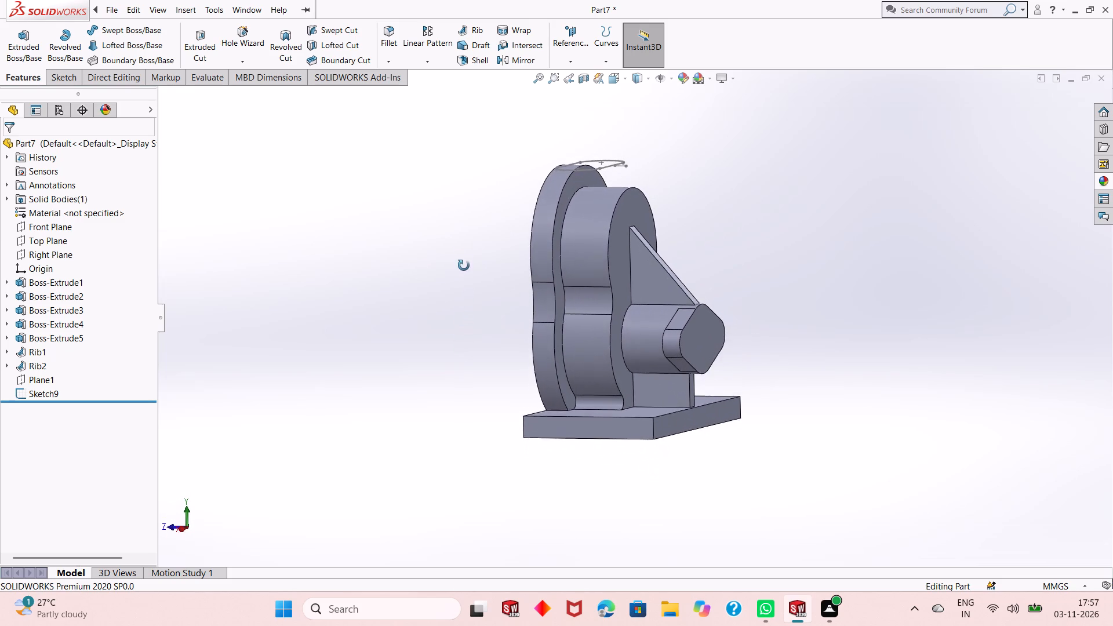
pyautogui.moveTo(464, 265); pyautogui.dragTo(461, 245, button='middle')
pyautogui.scroll(-2, 610, 168)
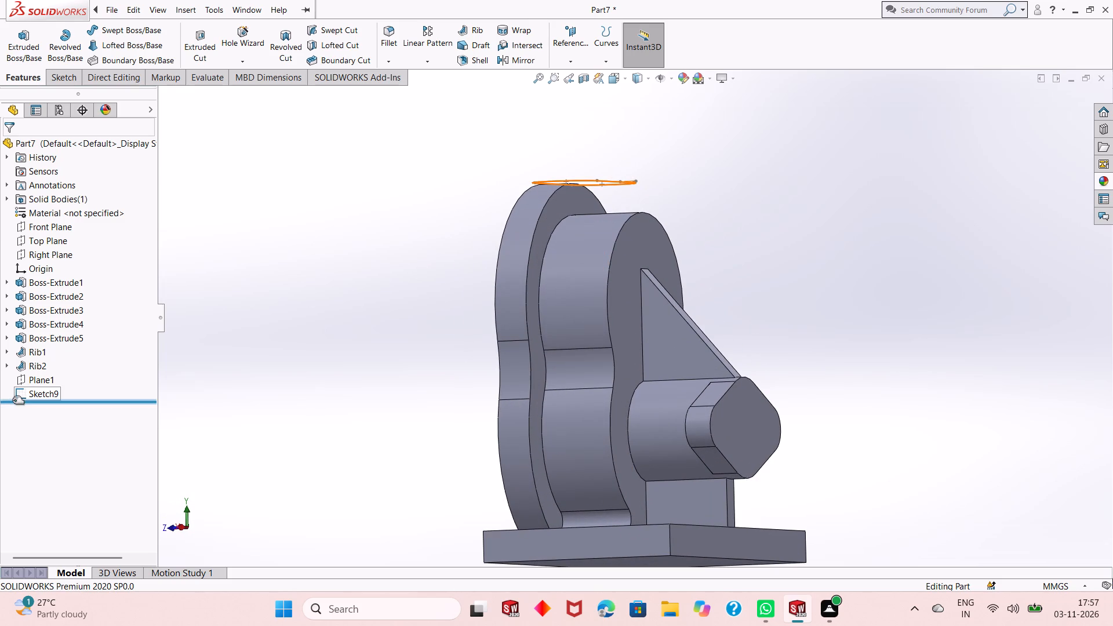
pyautogui.click(48, 395)
pyautogui.click(60, 363)
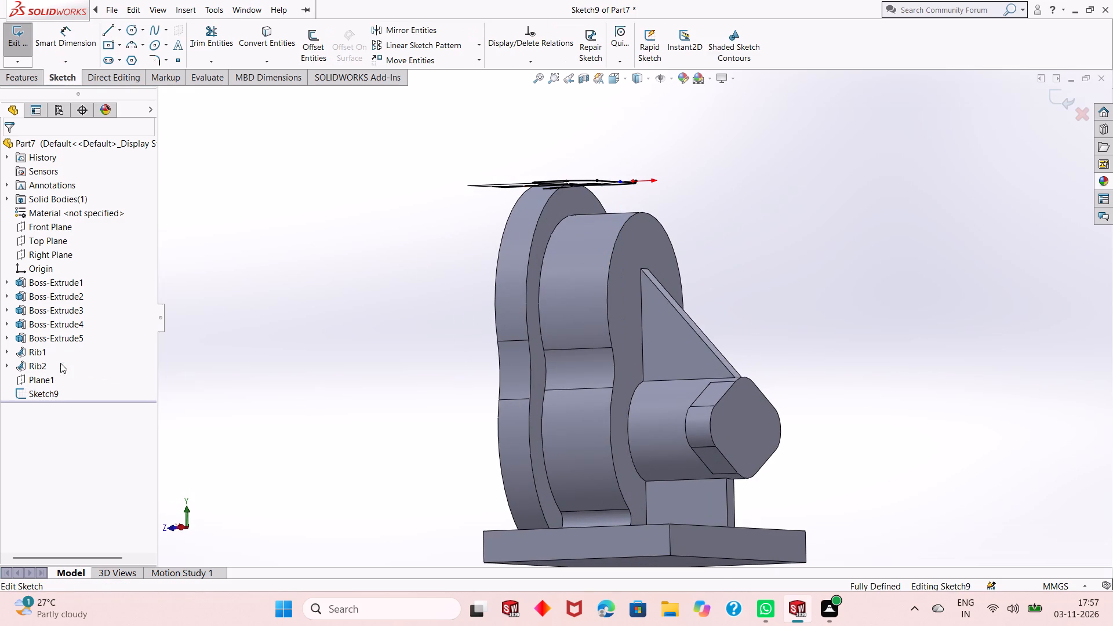
pyautogui.moveTo(337, 260); pyautogui.dragTo(343, 377, button='middle')
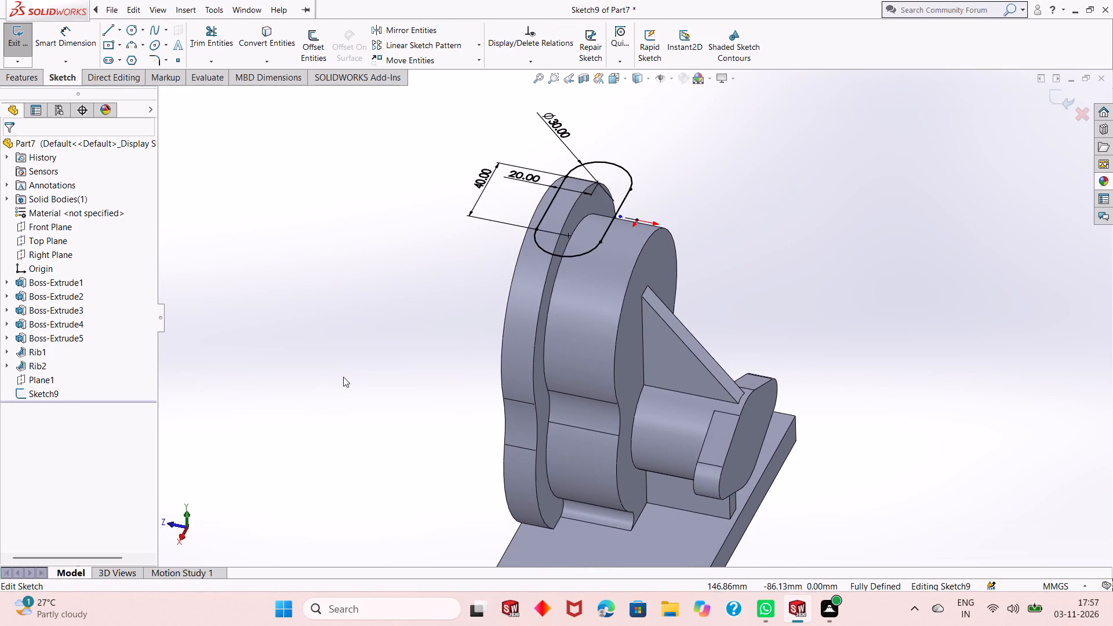
pyautogui.scroll(1, 343, 377)
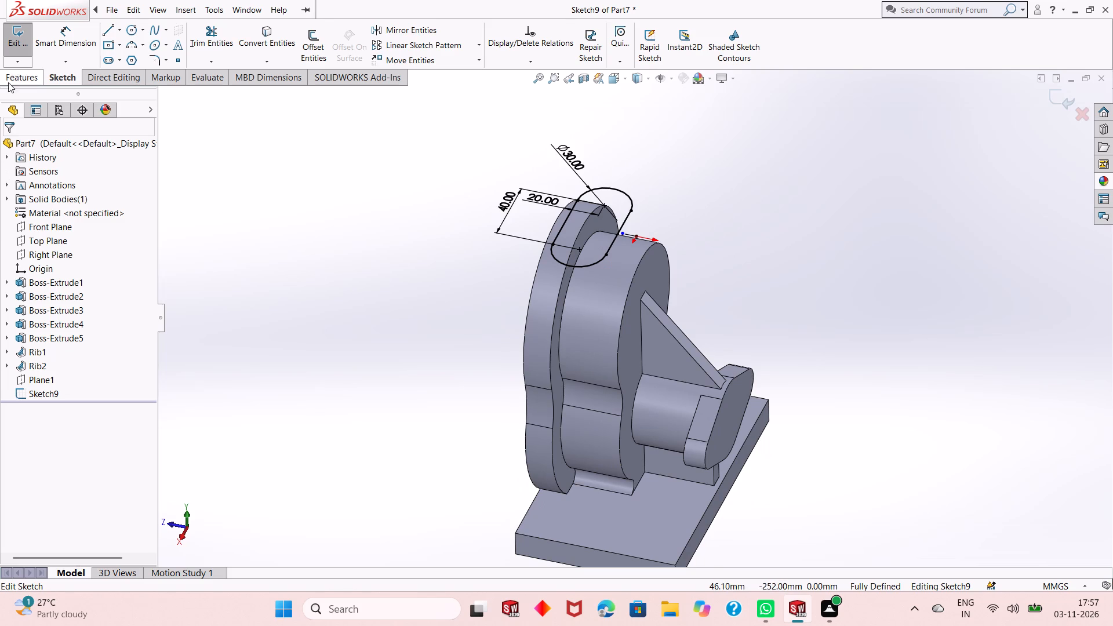
pyautogui.click(17, 75)
pyautogui.click(17, 52)
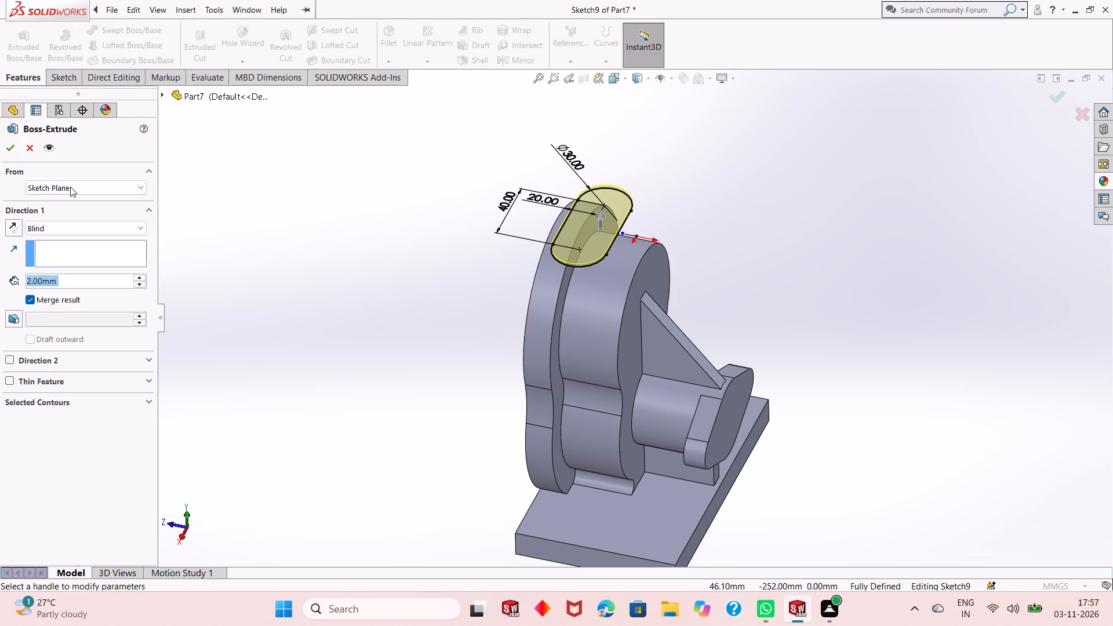
pyautogui.click(70, 231)
pyautogui.click(69, 232)
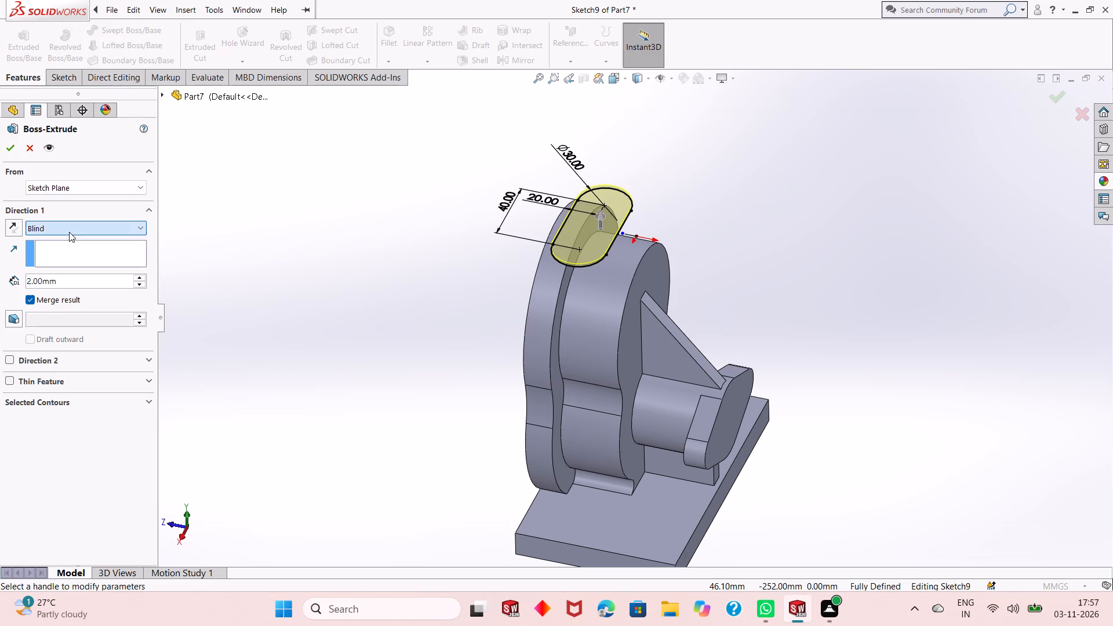
pyautogui.click(18, 230)
pyautogui.click(81, 229)
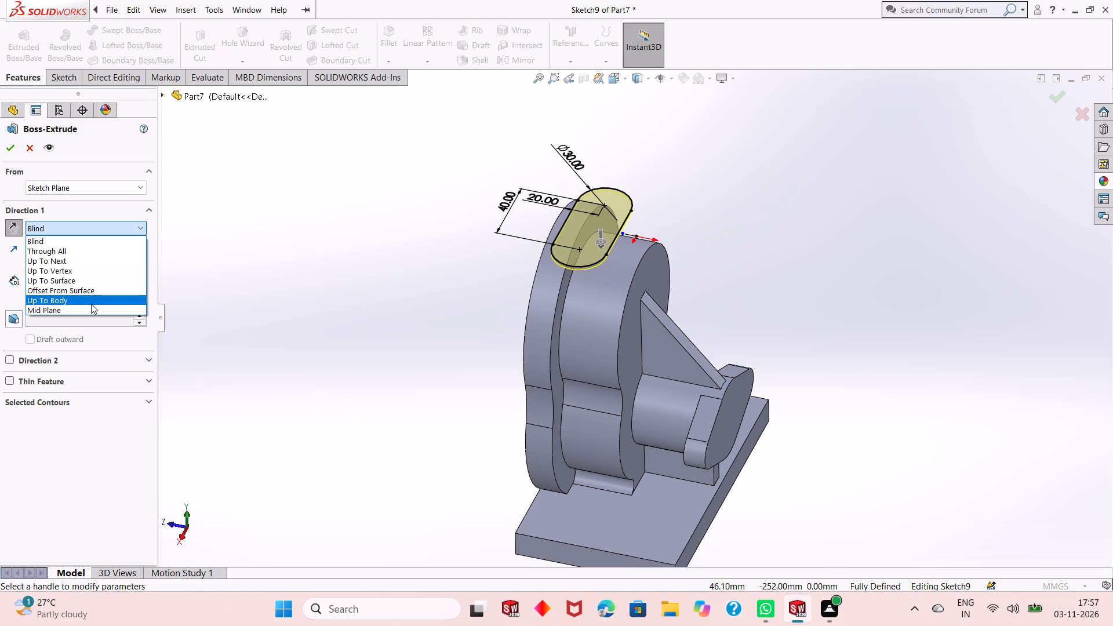
pyautogui.click(83, 261)
pyautogui.scroll(-2, 680, 225)
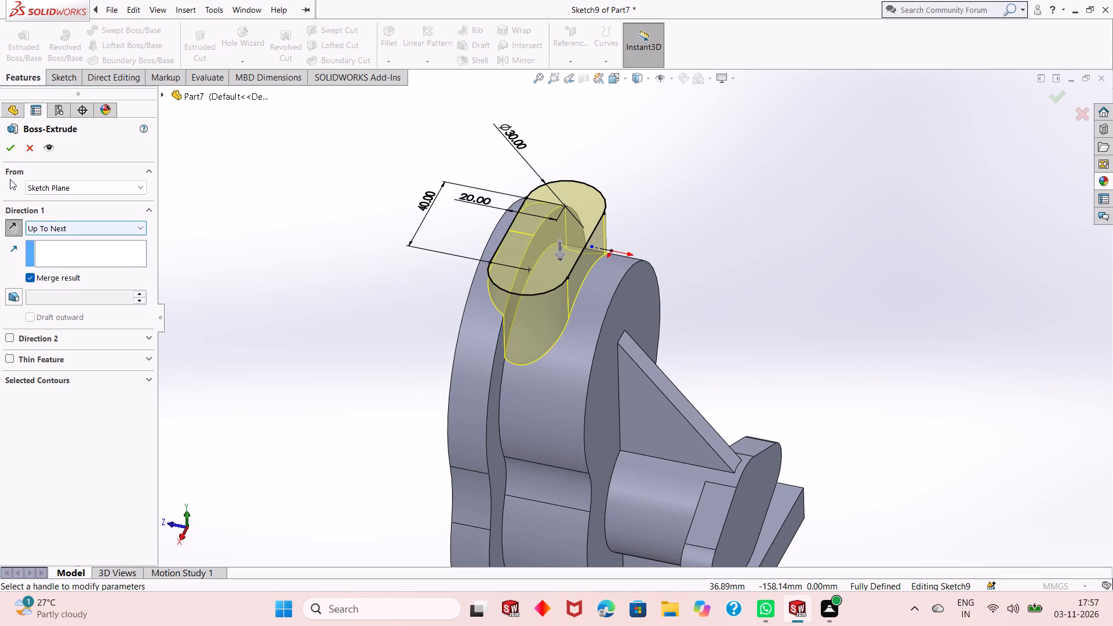
pyautogui.click(9, 150)
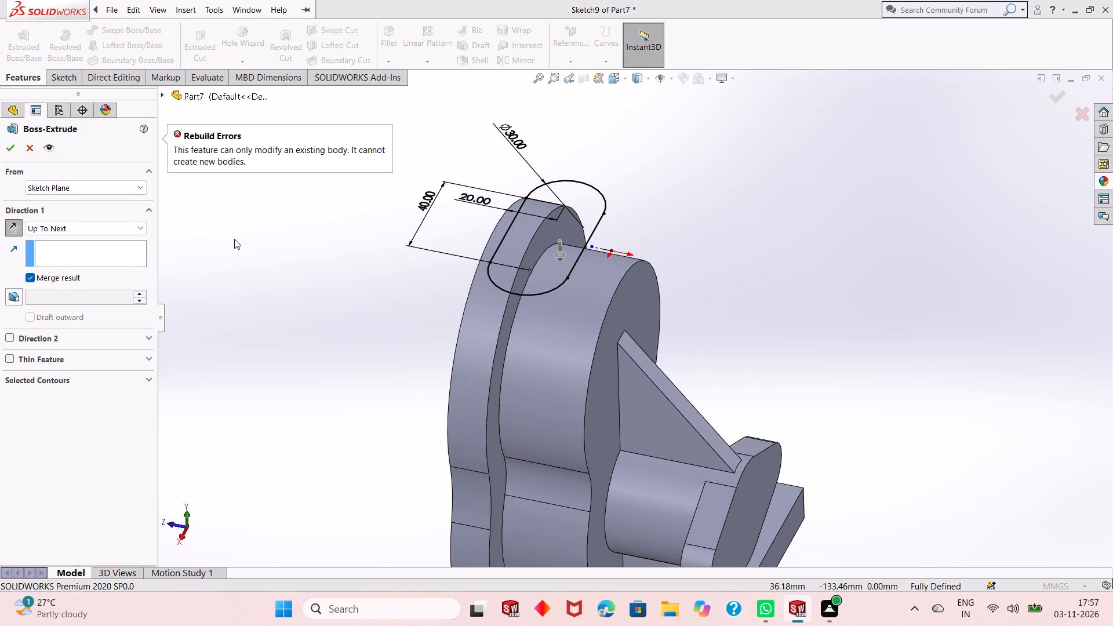
# Extrude the slot with the Up To Surface end condition, ending at the rounded top face of the upright's smaller lobed body.
pyautogui.moveTo(370, 309); pyautogui.dragTo(355, 268, button='middle')
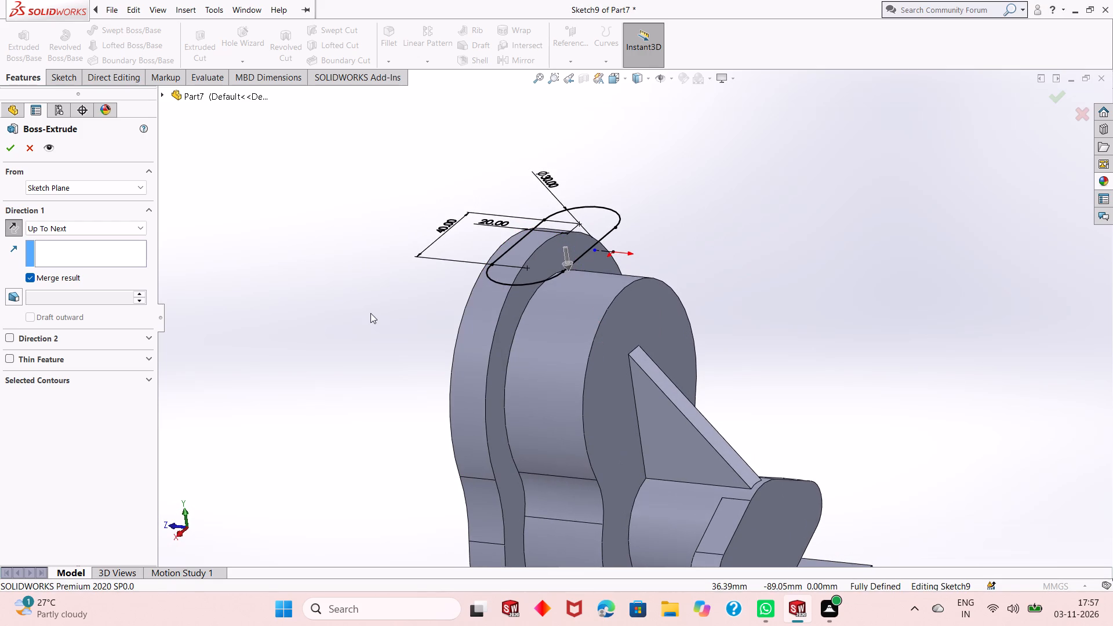
pyautogui.moveTo(372, 316); pyautogui.dragTo(389, 242, button='middle')
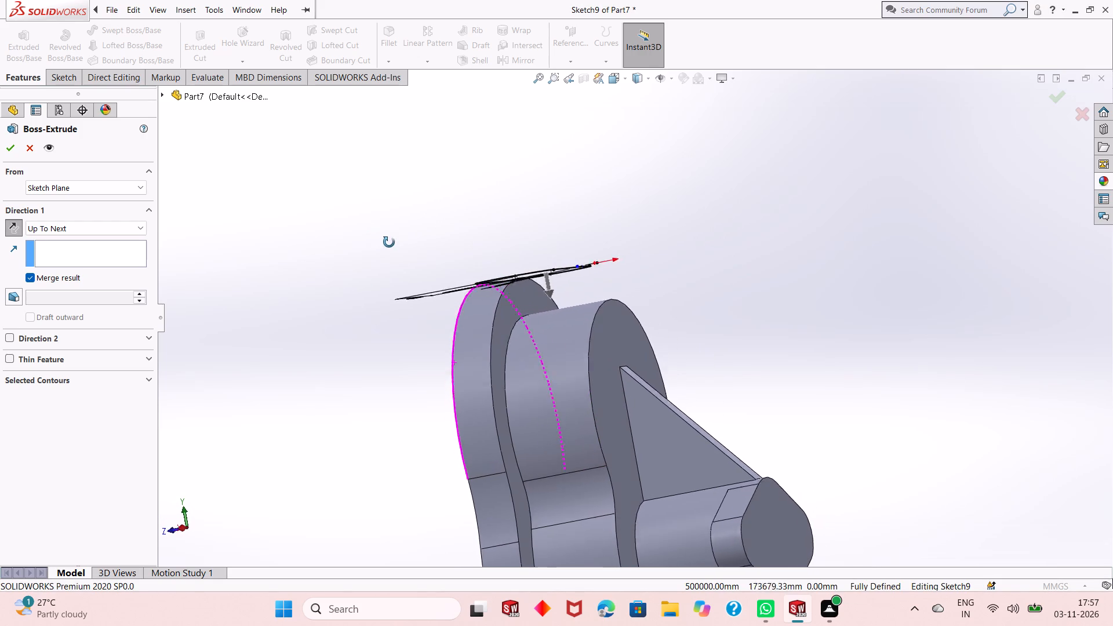
pyautogui.moveTo(389, 242); pyautogui.dragTo(393, 250, button='middle')
pyautogui.click(75, 224)
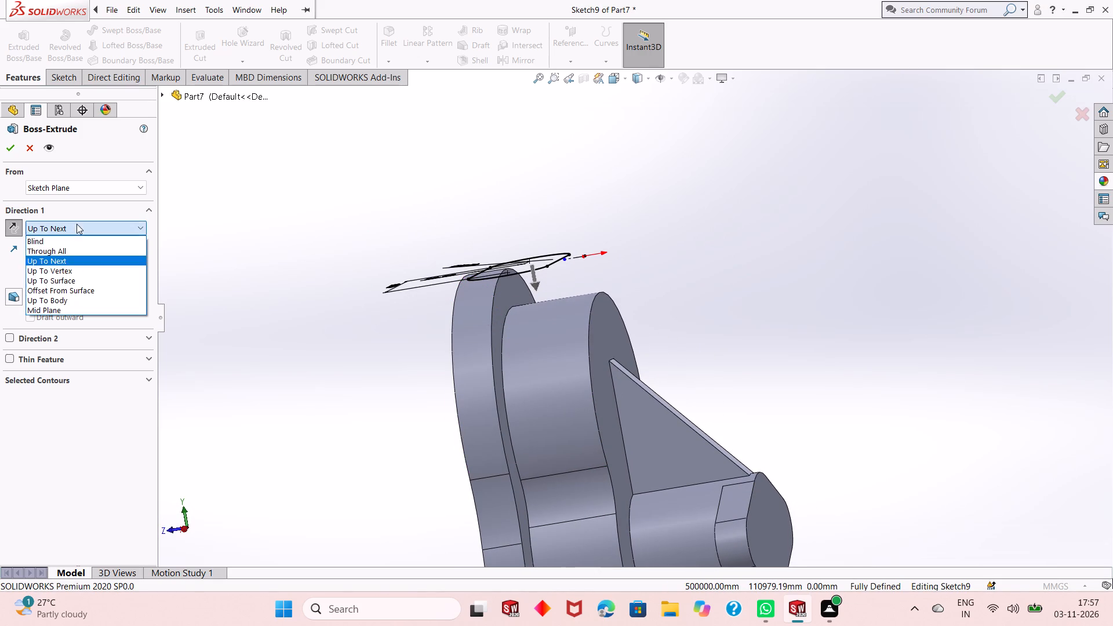
pyautogui.click(81, 281)
pyautogui.click(541, 323)
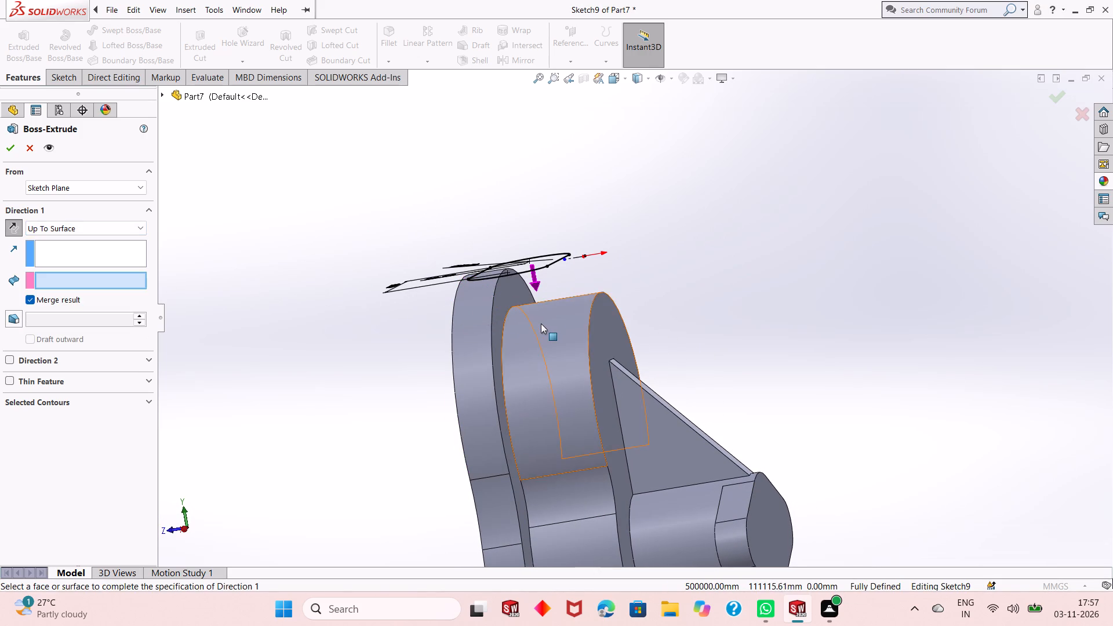
pyautogui.click(5, 150)
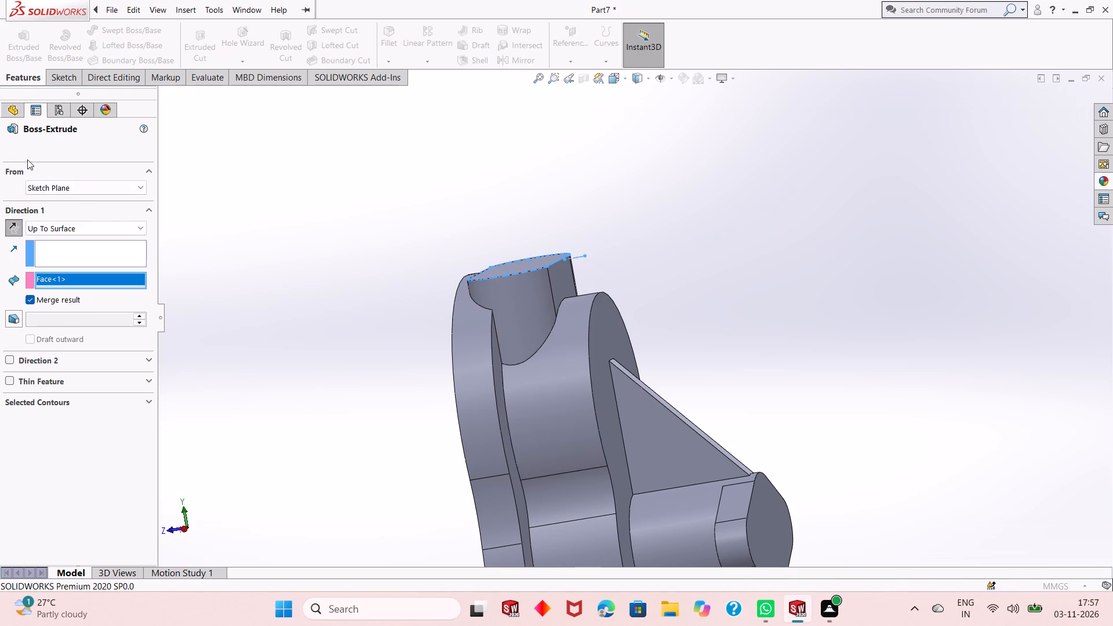
pyautogui.click(685, 296)
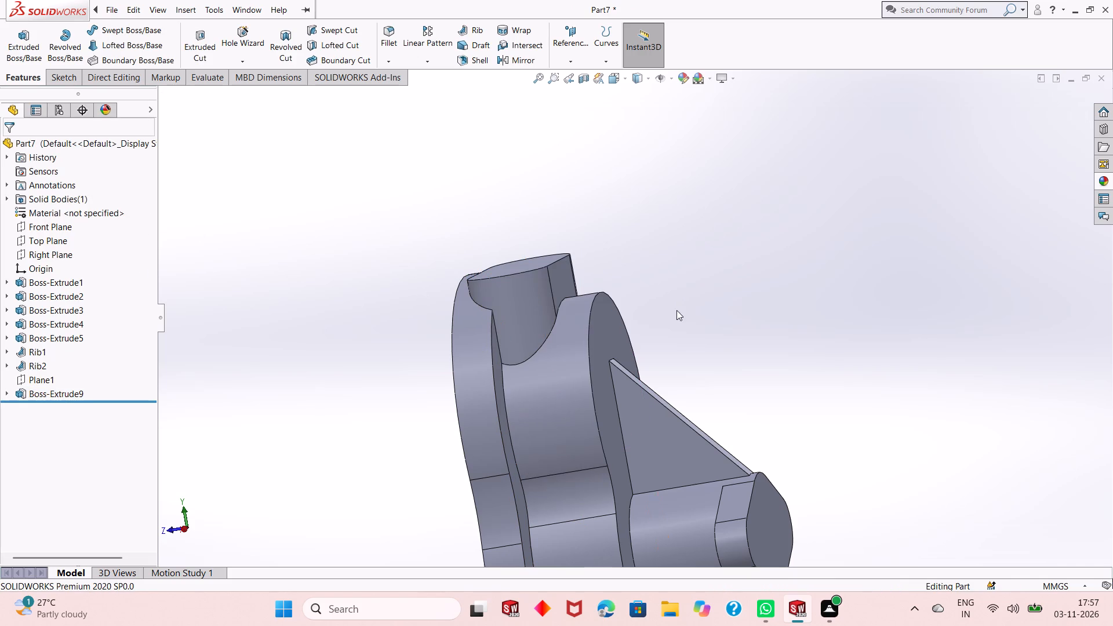
# Start a new sketch on the flat top face of the slot-shaped boss and view it straight on.
pyautogui.scroll(1, 507, 376)
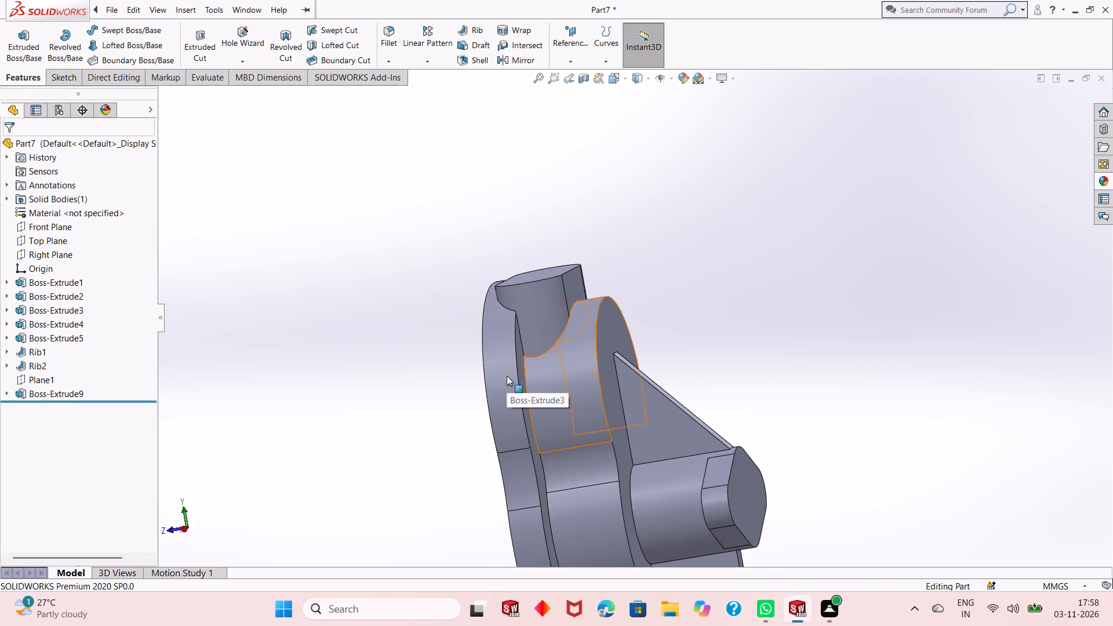
pyautogui.moveTo(657, 318); pyautogui.dragTo(702, 311, button='middle')
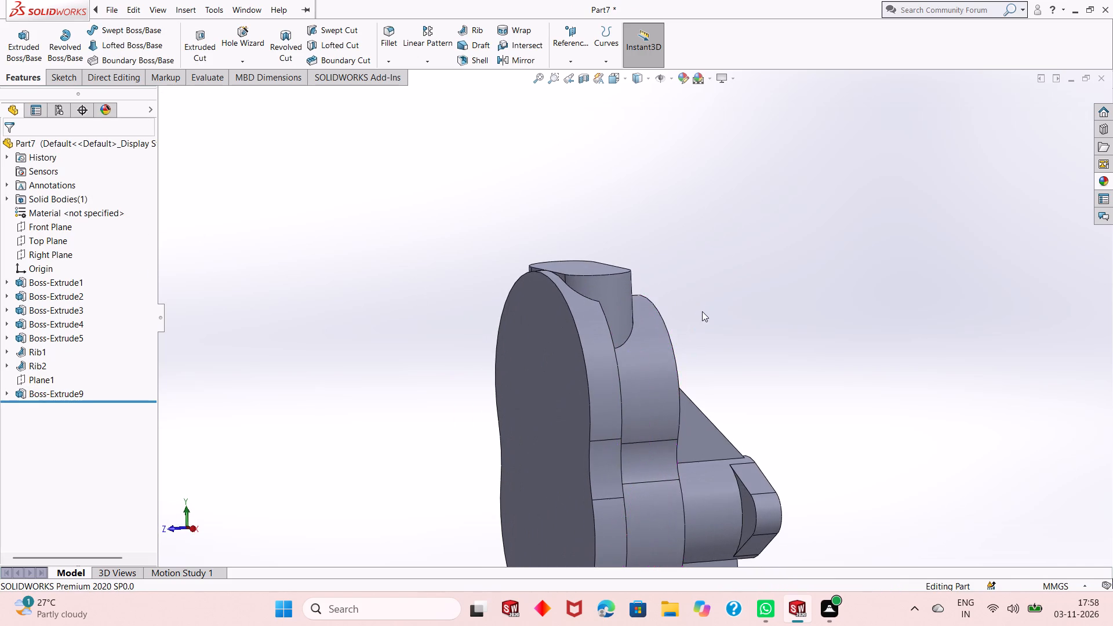
pyautogui.moveTo(702, 311); pyautogui.dragTo(688, 384, button='middle')
pyautogui.click(583, 252)
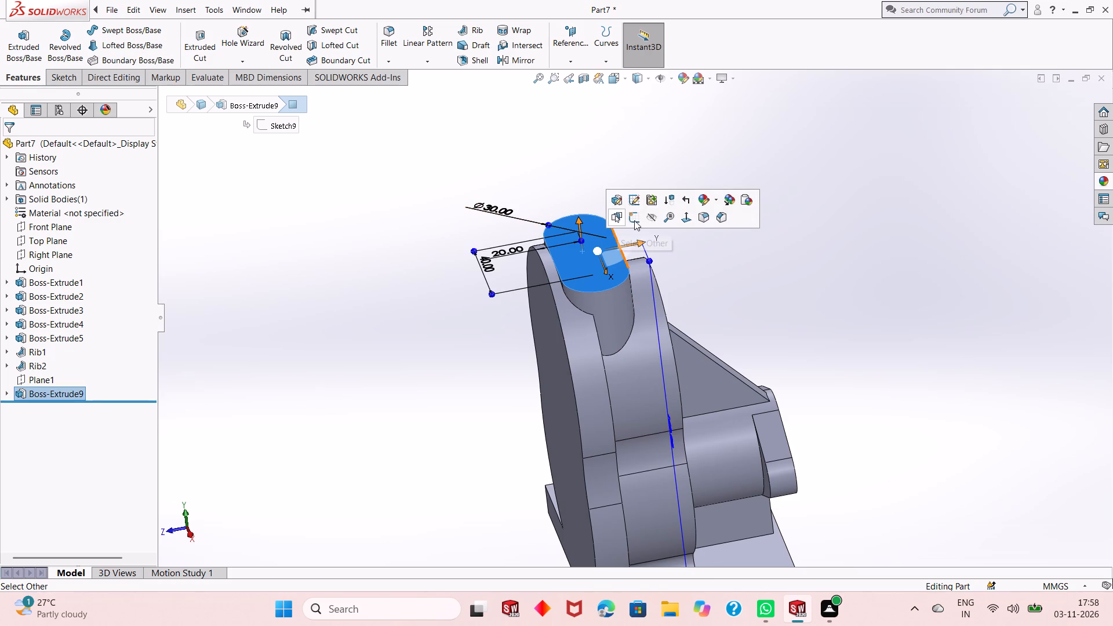
pyautogui.click(635, 220)
pyautogui.hotkey('ctrl', '8')
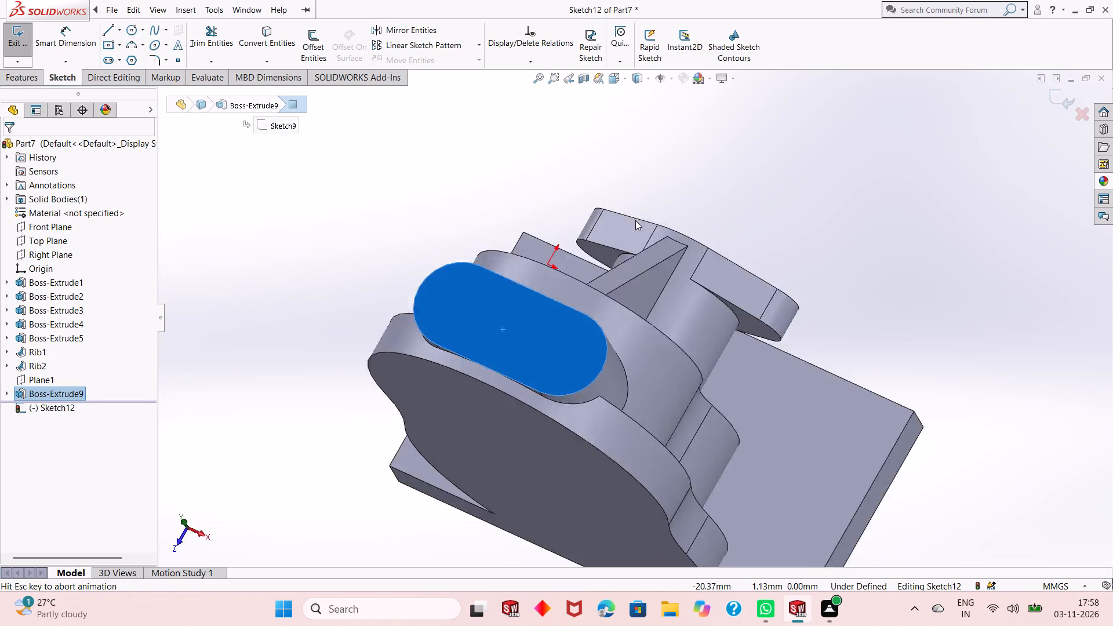
pyautogui.click(634, 514)
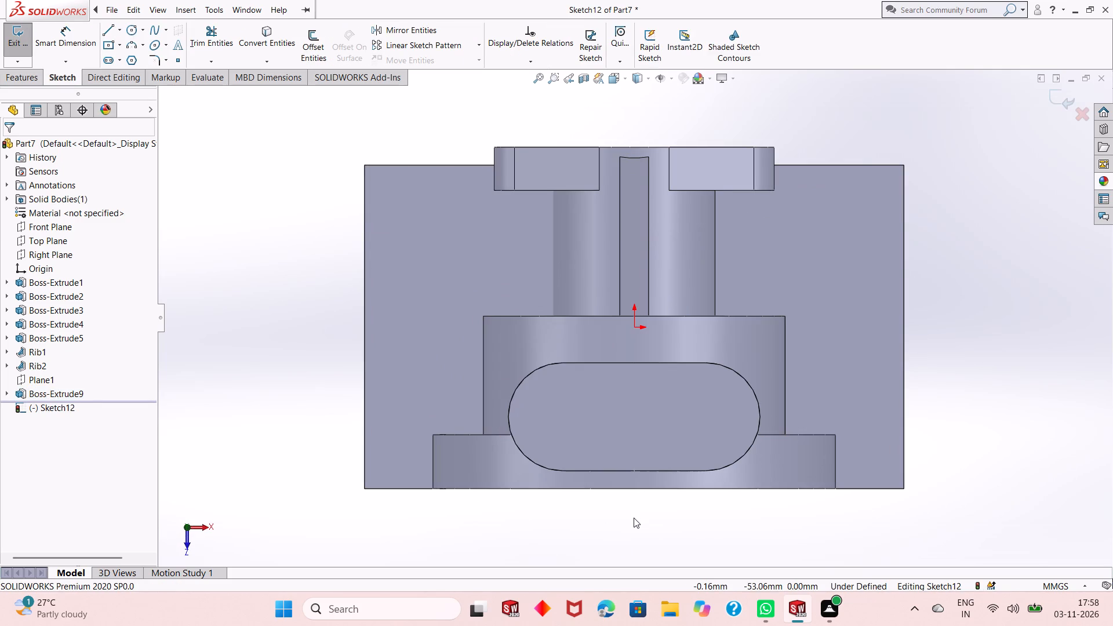
# Sketch two circles of 15 mm radius centred on the slot's rounded ends and reaching its outline.
pyautogui.click(126, 34)
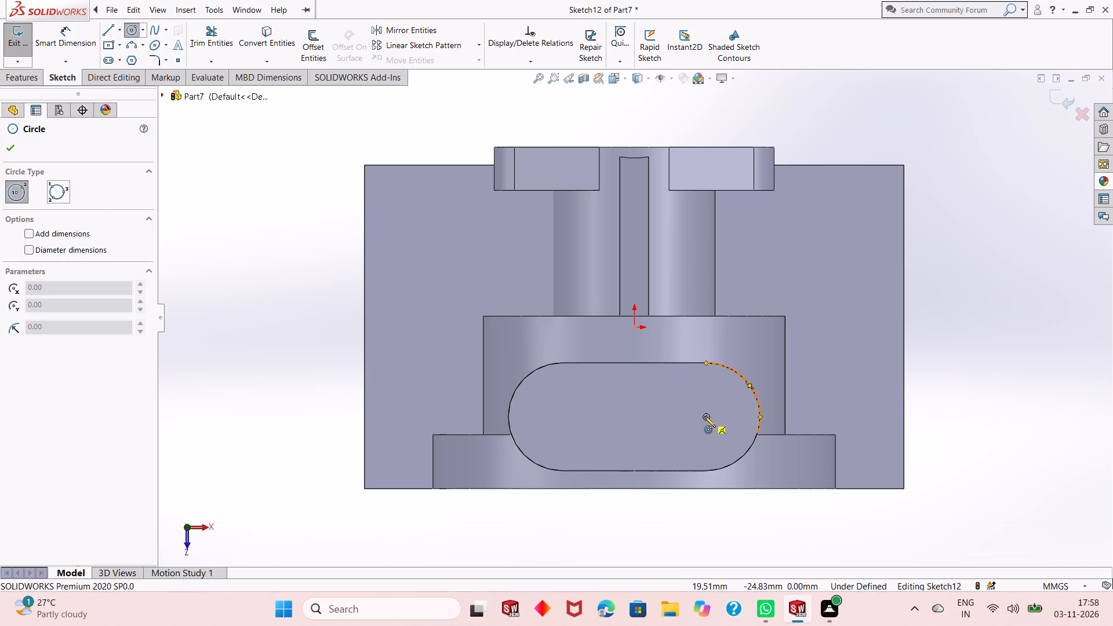
pyautogui.click(705, 417)
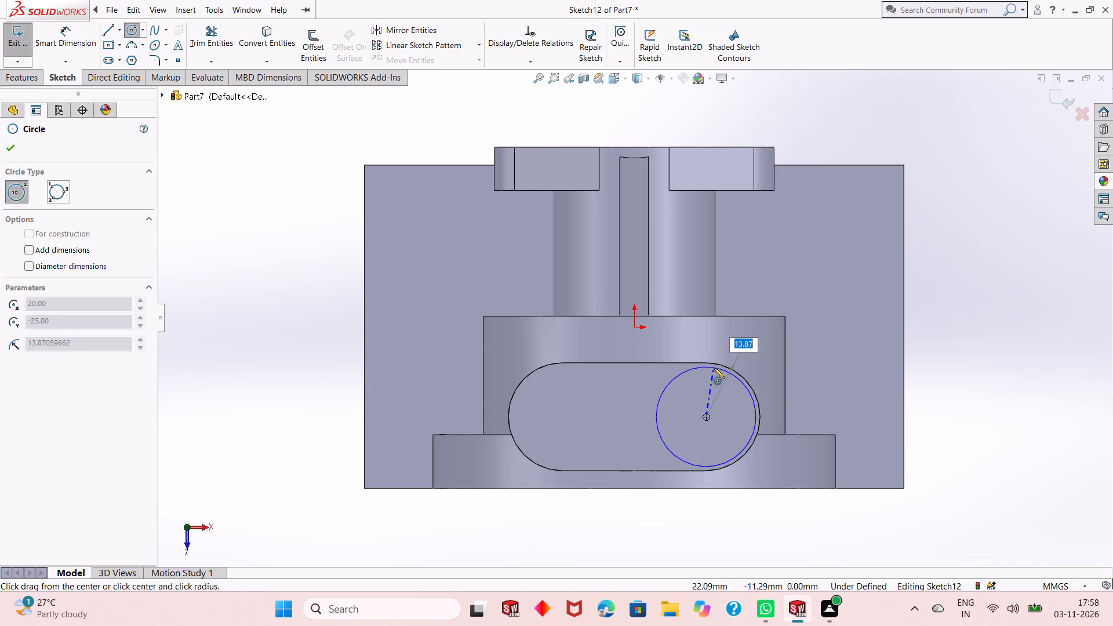
pyautogui.click(714, 364)
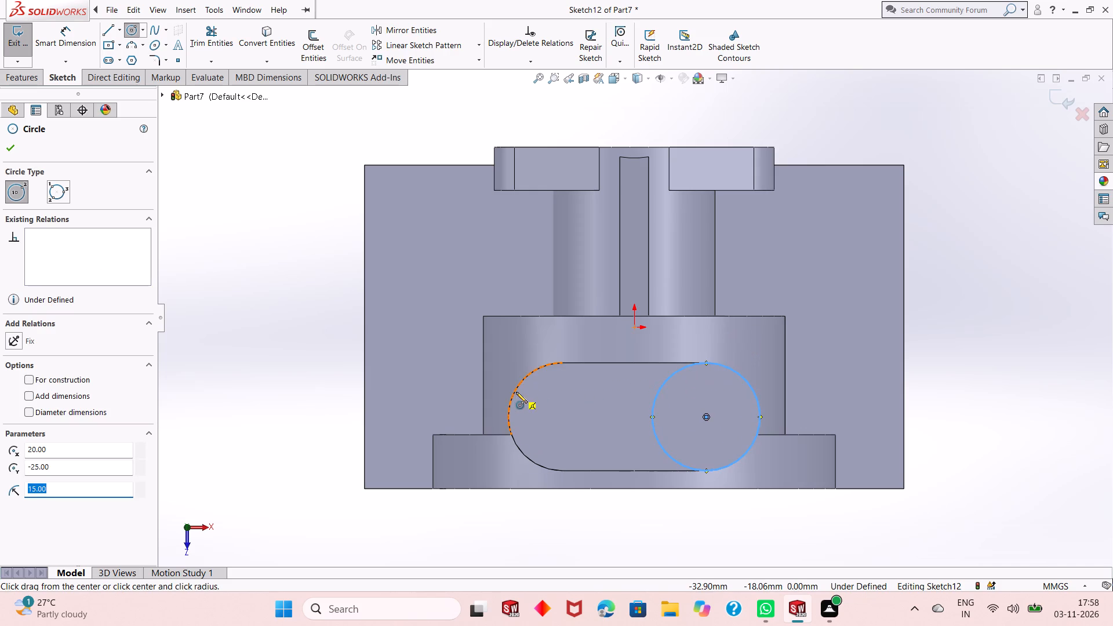
pyautogui.click(561, 419)
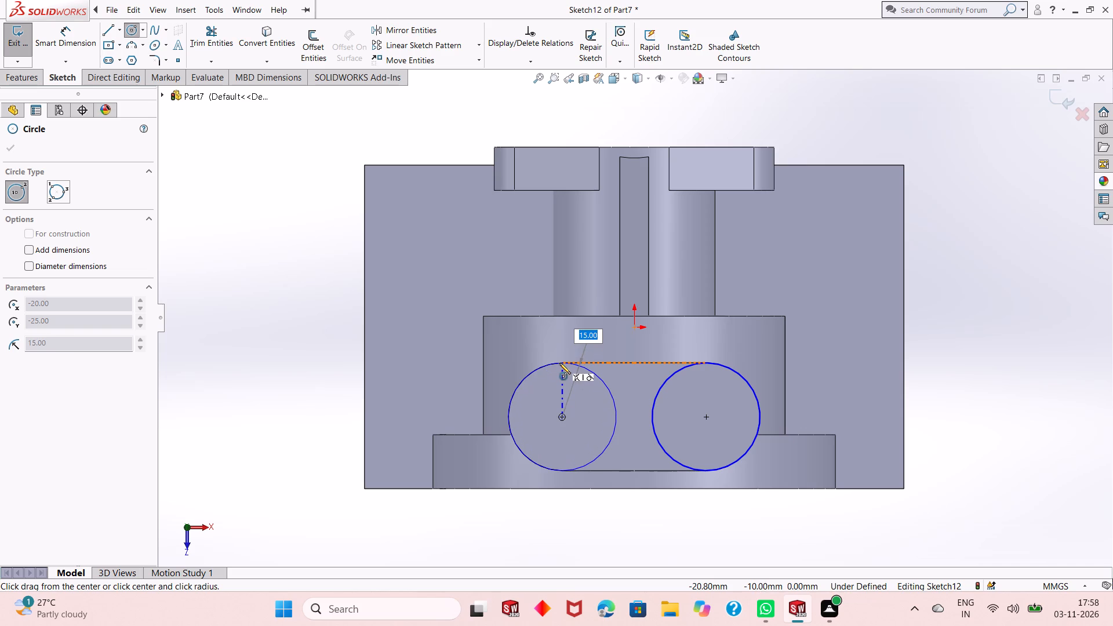
pyautogui.click(559, 363)
pyautogui.rightClick(248, 227)
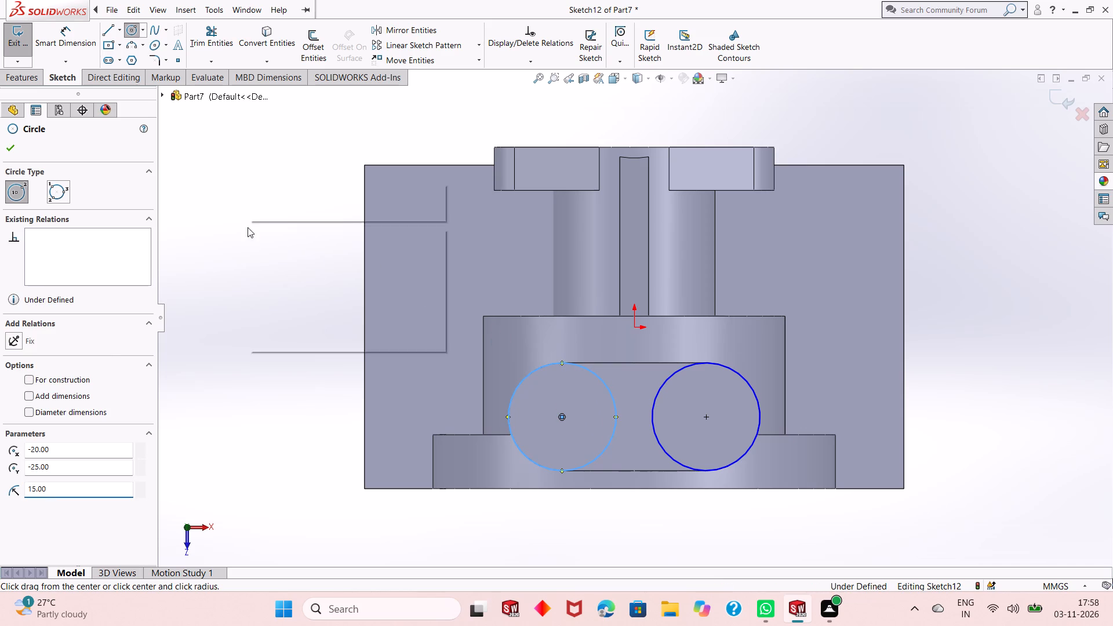
pyautogui.click(261, 235)
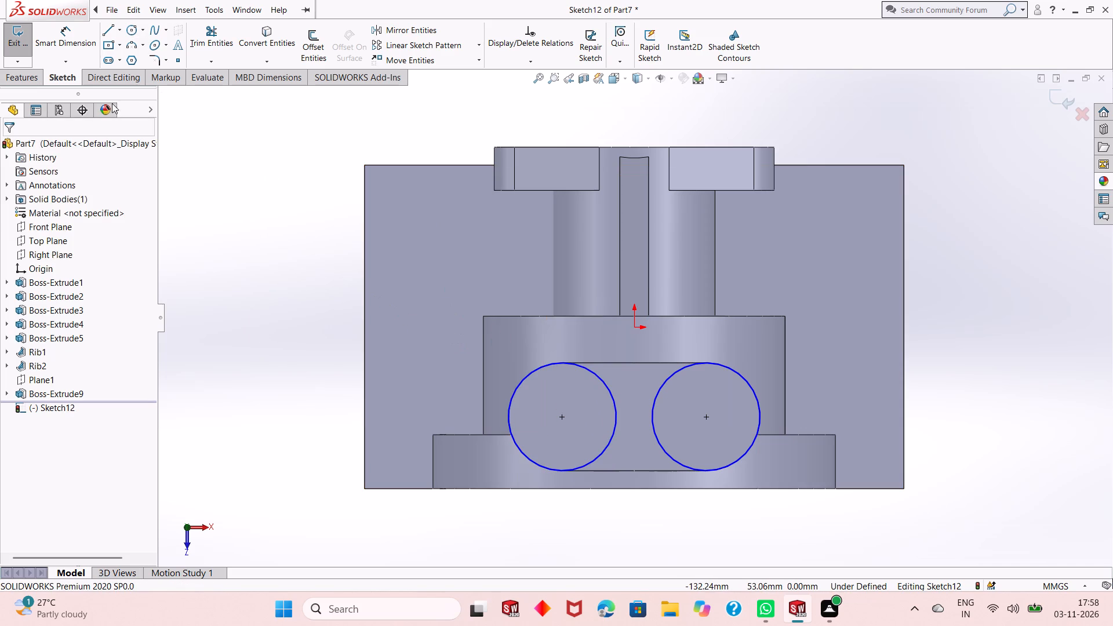
# Dimension the circle at the slot's +X end with a 30 mm diameter.
pyautogui.click(68, 49)
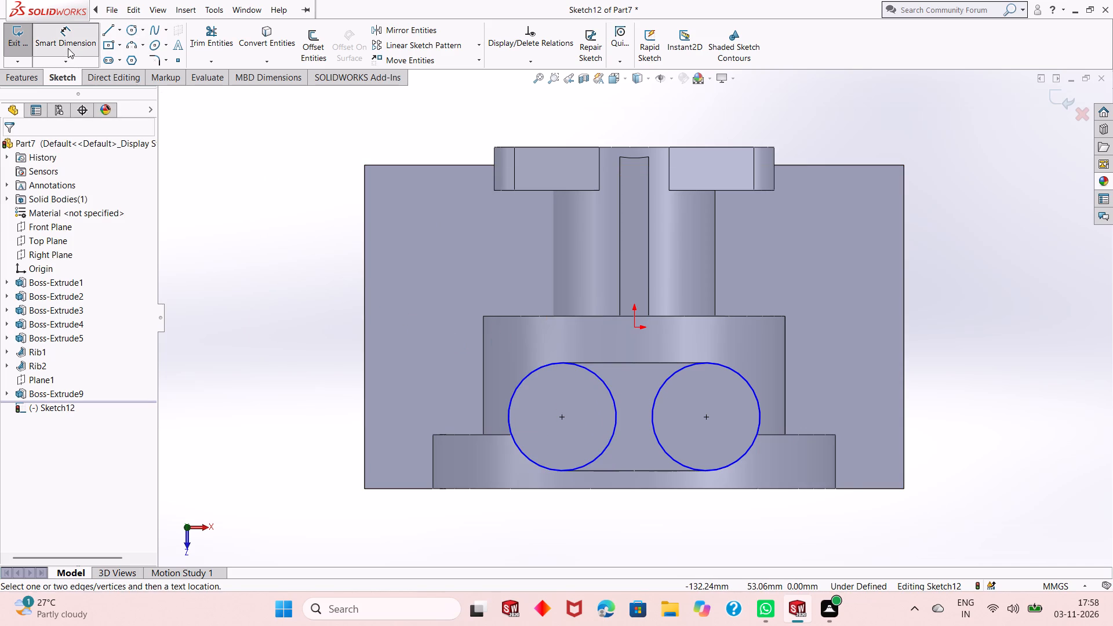
pyautogui.click(758, 430)
pyautogui.click(944, 478)
pyautogui.press('Return')
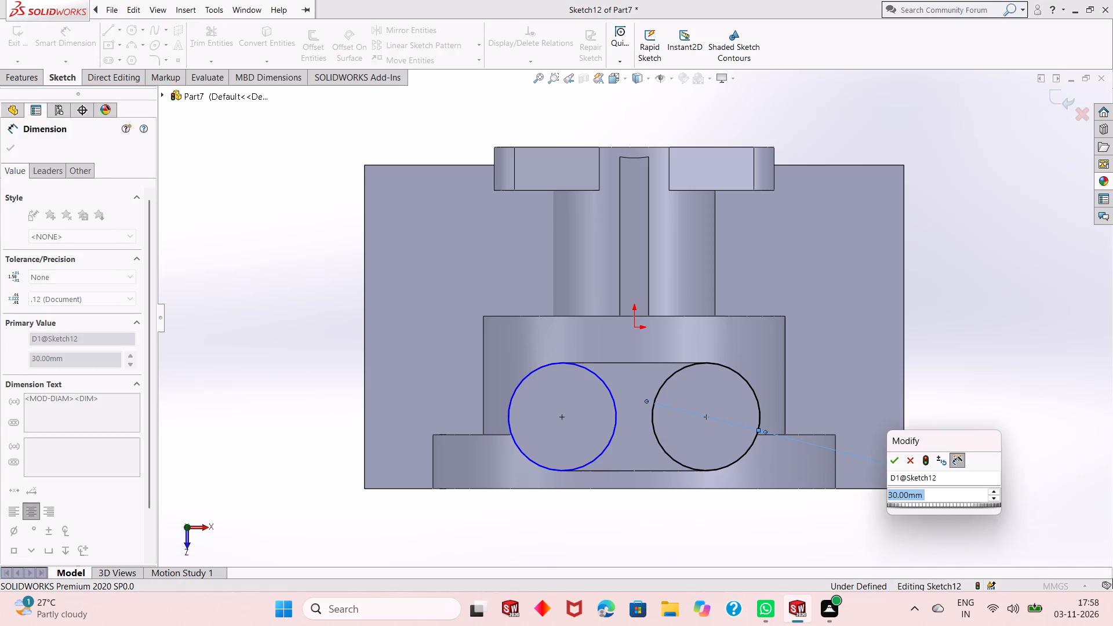
pyautogui.rightClick(937, 370)
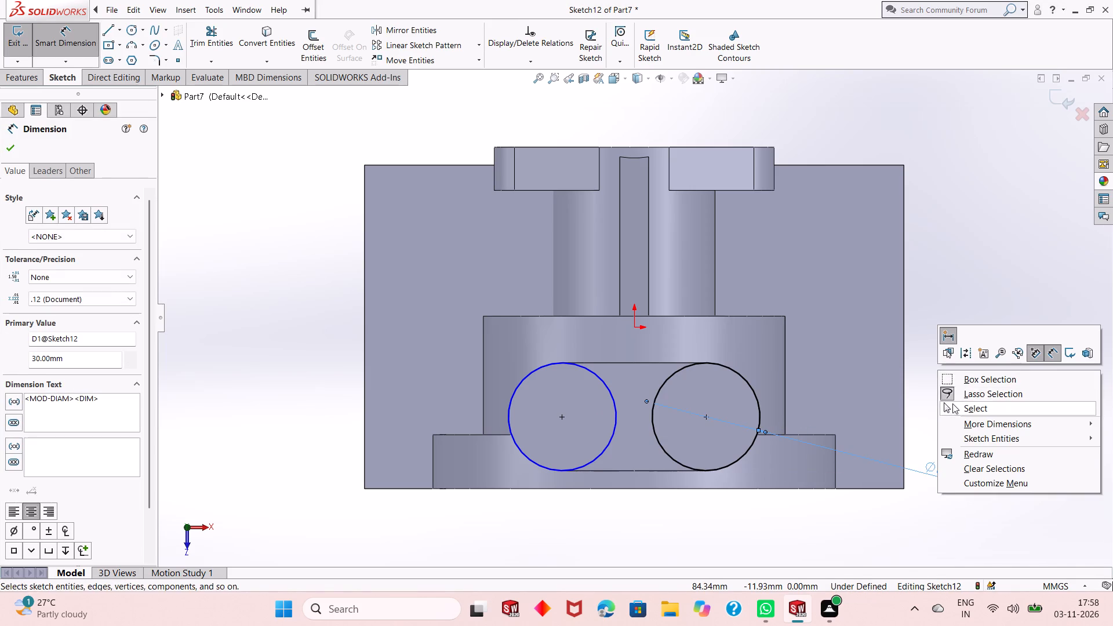
pyautogui.click(952, 405)
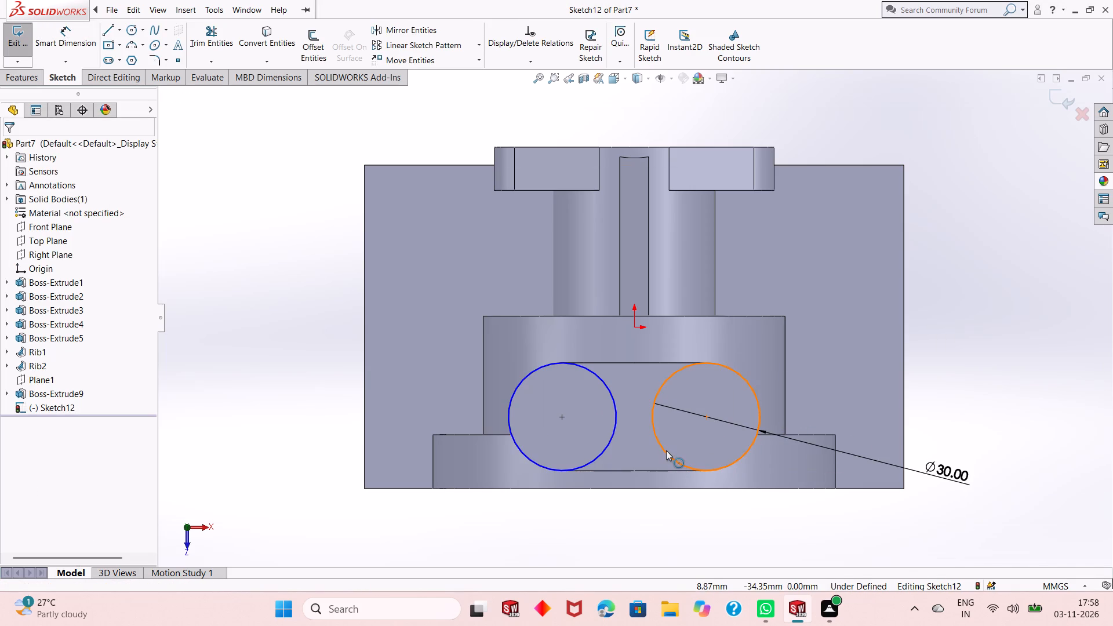
# Add an Equal relation between the two circles.
pyautogui.click(666, 450)
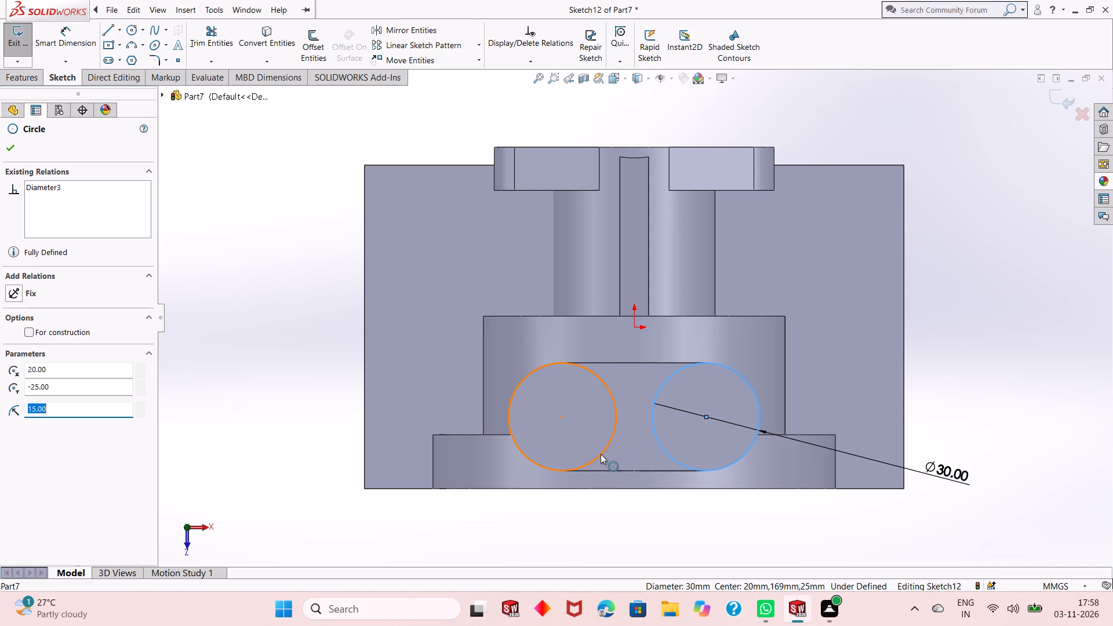
pyautogui.keyDown('ctrl'); pyautogui.click(601, 454); pyautogui.keyUp('ctrl')
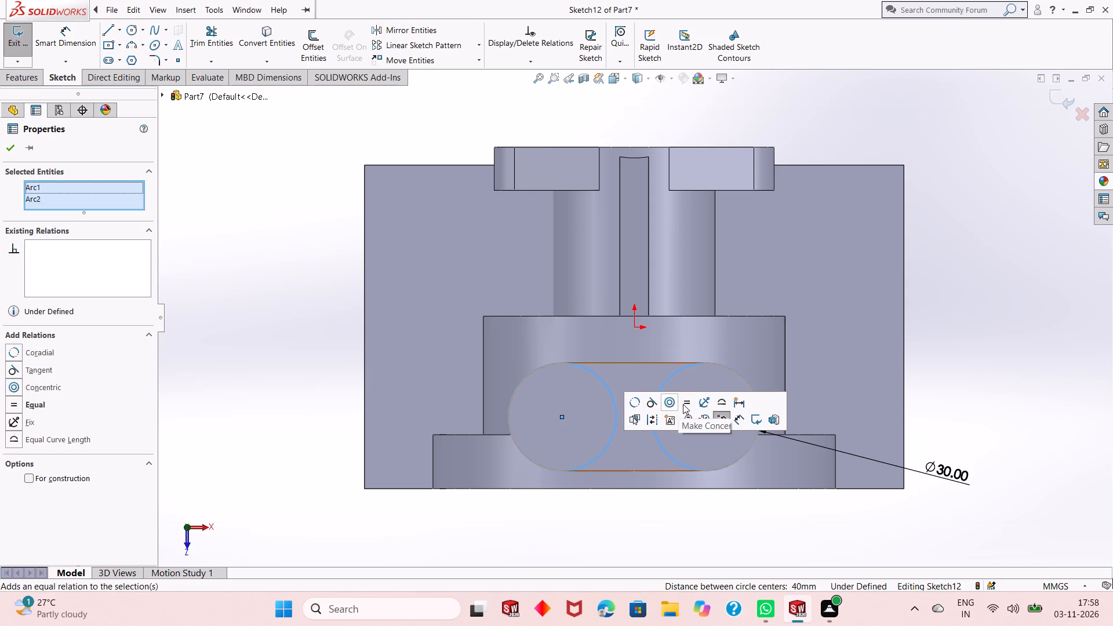
pyautogui.click(683, 404)
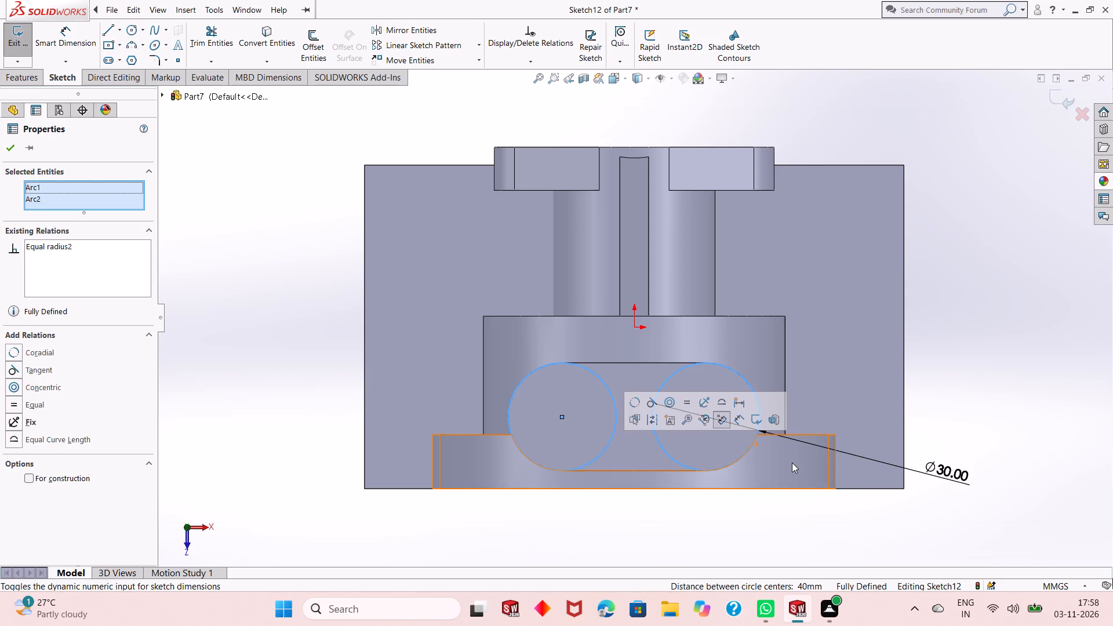
# Extrude the two 30 mm circles on the slot-shaped boss's top face outward as a 2 mm blind boss, merged with the body.
pyautogui.scroll(1, 649, 431)
pyautogui.click(918, 330)
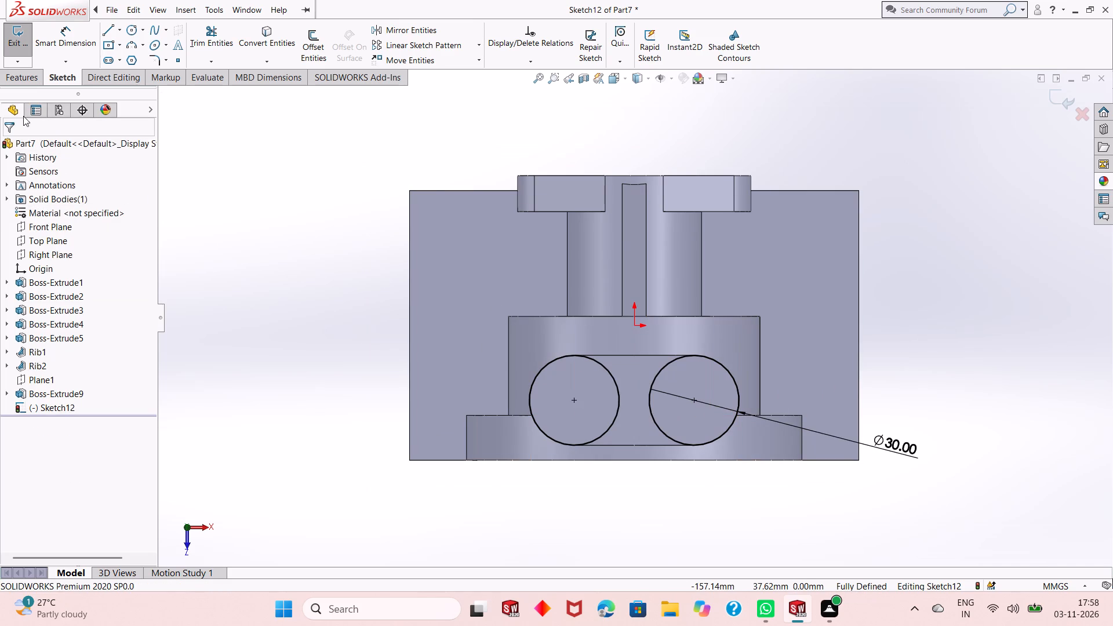
pyautogui.click(35, 78)
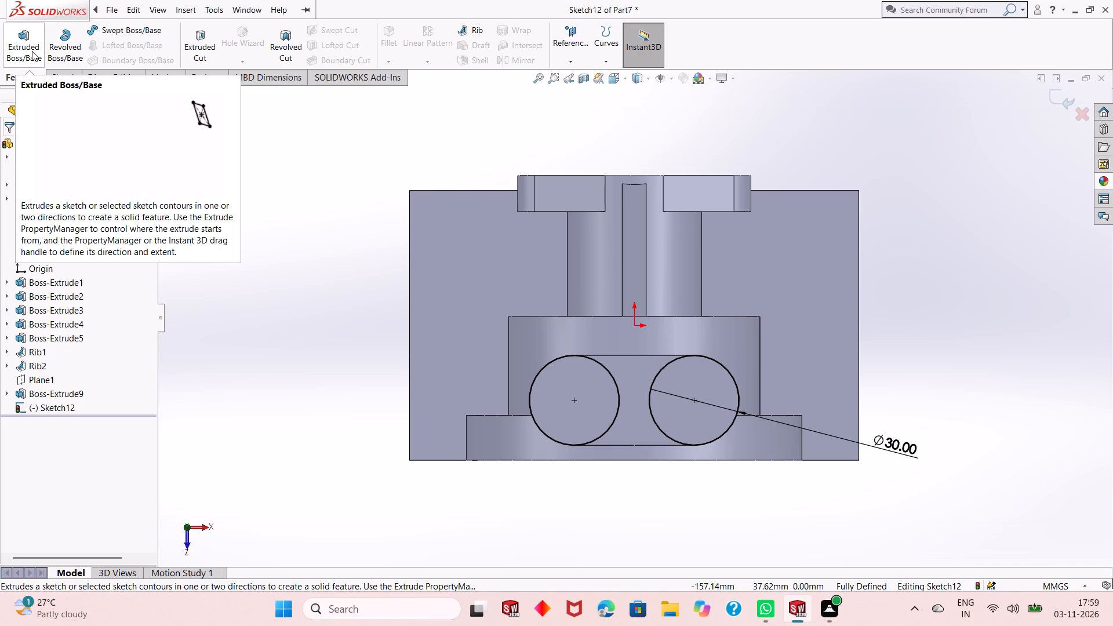
pyautogui.click(32, 52)
pyautogui.moveTo(629, 488); pyautogui.dragTo(608, 378, button='middle')
pyautogui.scroll(-2, 580, 242)
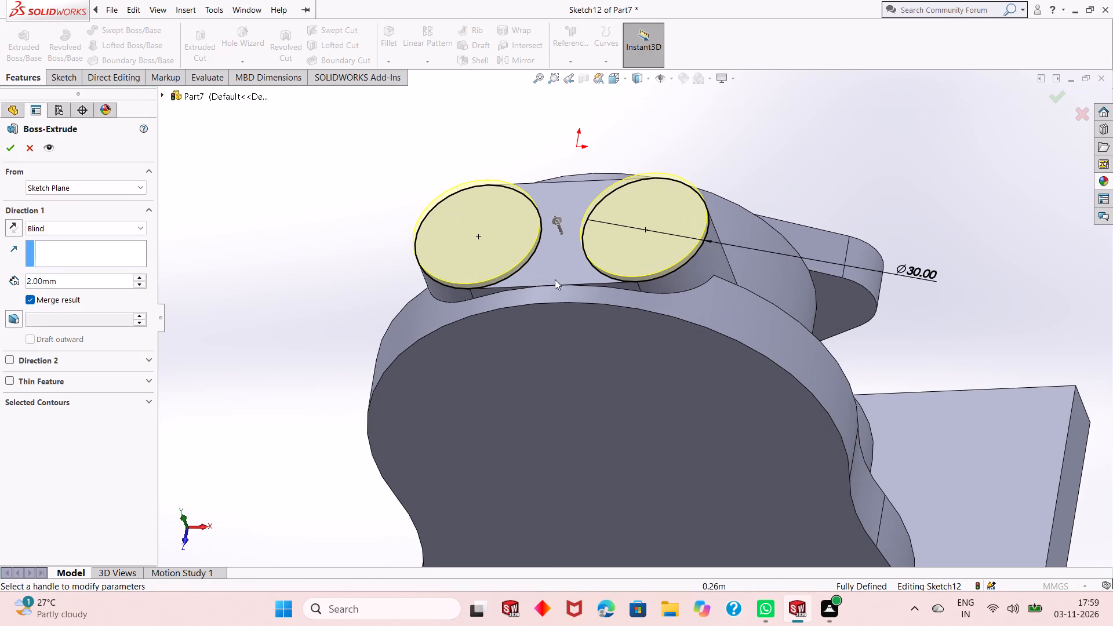
pyautogui.moveTo(537, 395); pyautogui.dragTo(528, 333, button='middle')
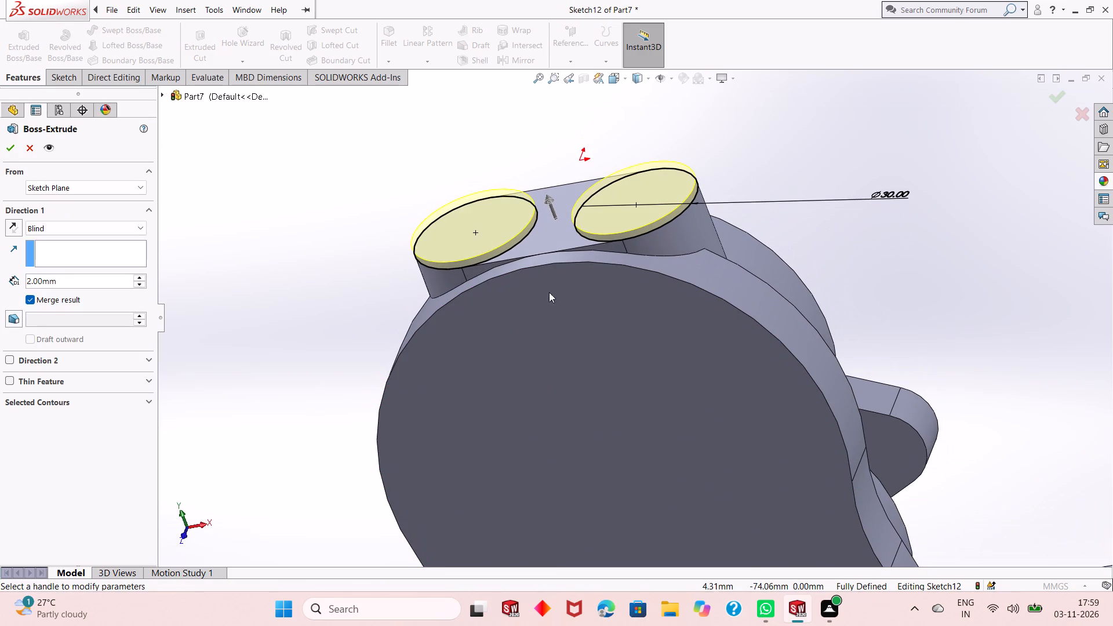
pyautogui.scroll(-3, 547, 200)
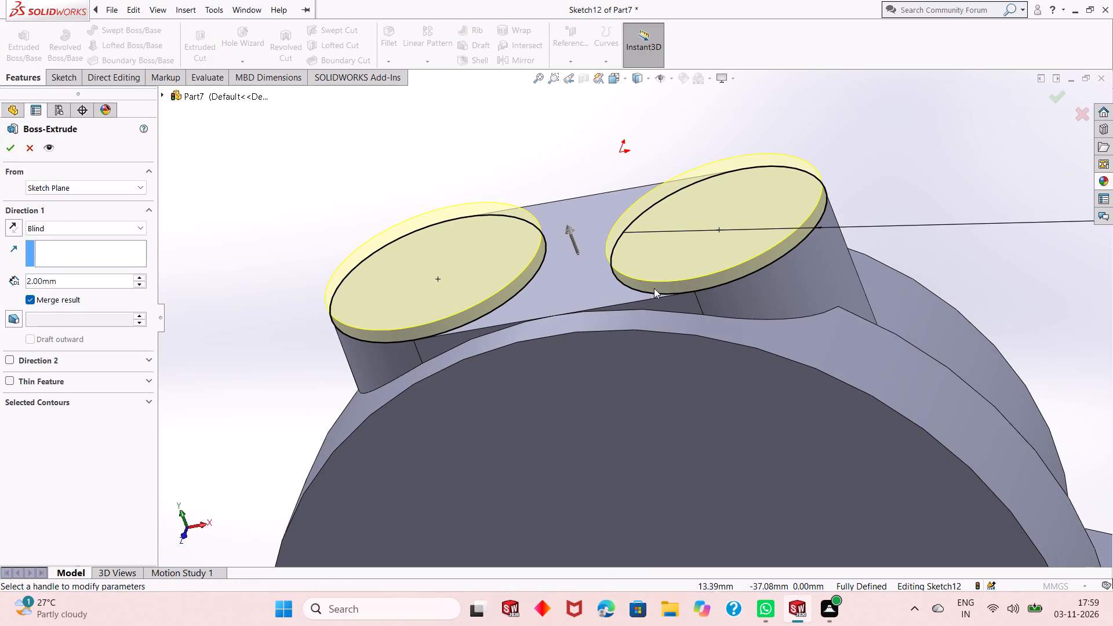
pyautogui.click(10, 152)
pyautogui.scroll(2, 540, 354)
pyautogui.click(976, 248)
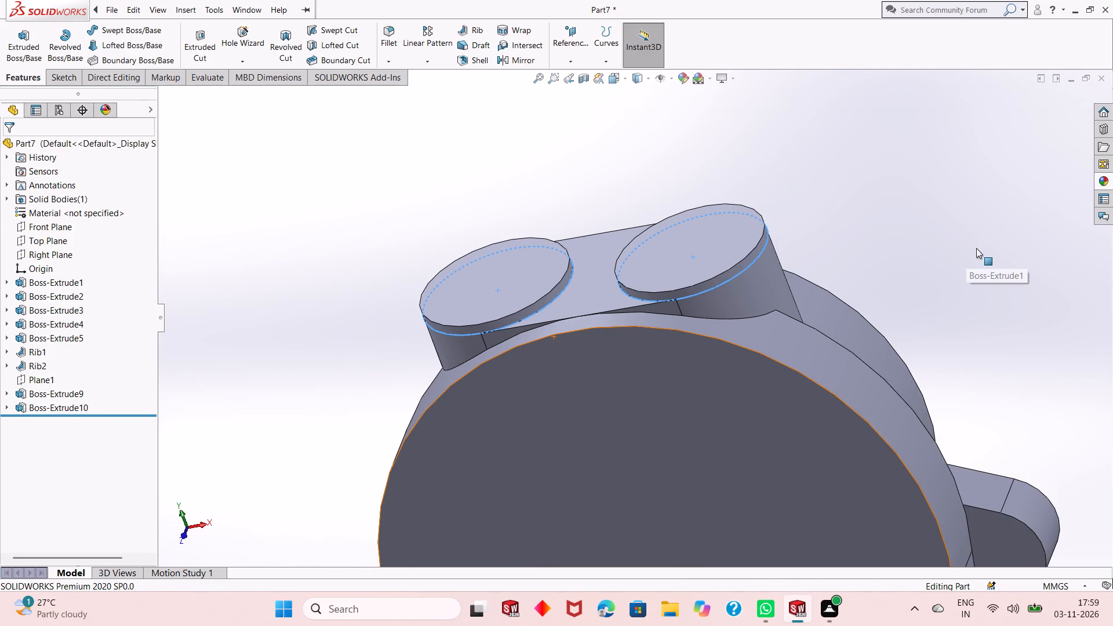
# Examine the whole part from several sides, including the flanged cylinder, ribs, upright and top boss.
pyautogui.scroll(1, 554, 398)
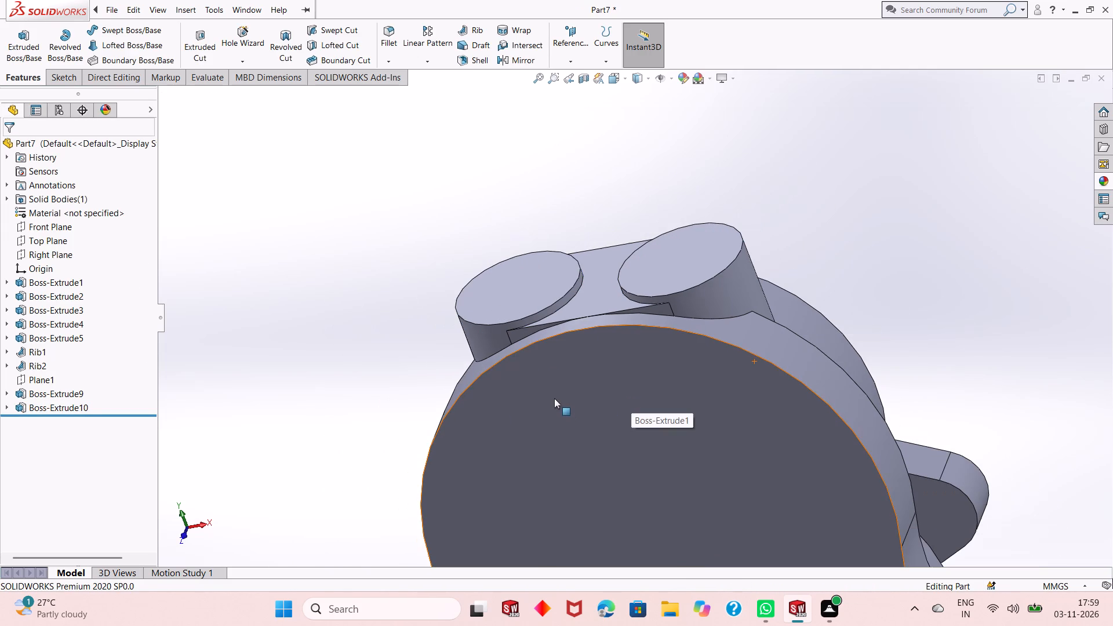
pyautogui.scroll(2, 561, 392)
pyautogui.scroll(4, 715, 452)
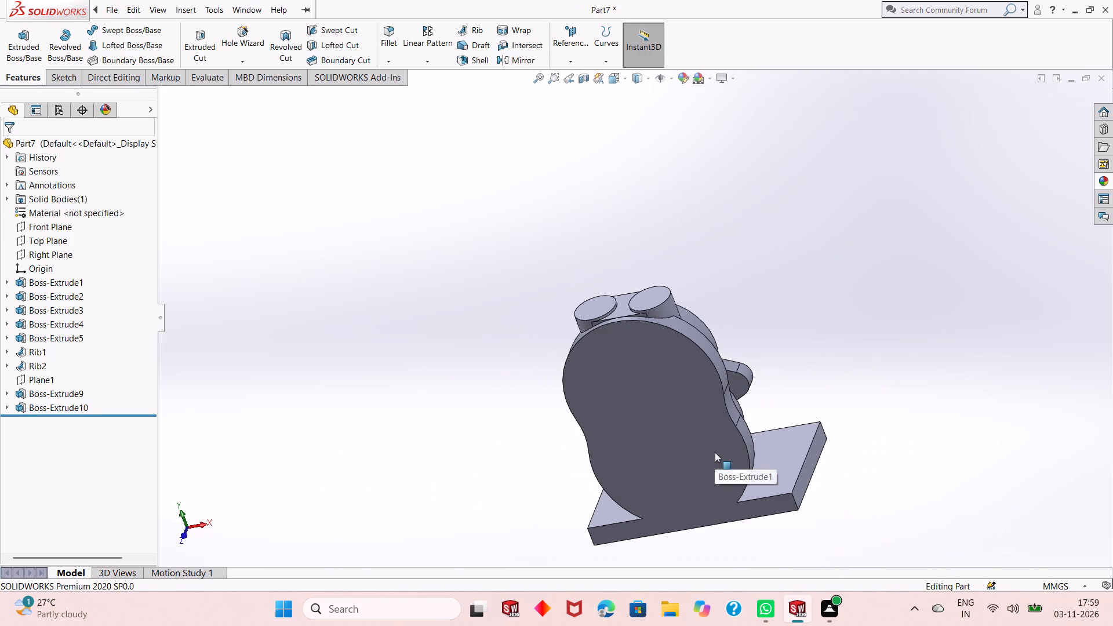
pyautogui.scroll(1, 748, 474)
pyautogui.moveTo(860, 481); pyautogui.dragTo(617, 485, button='middle')
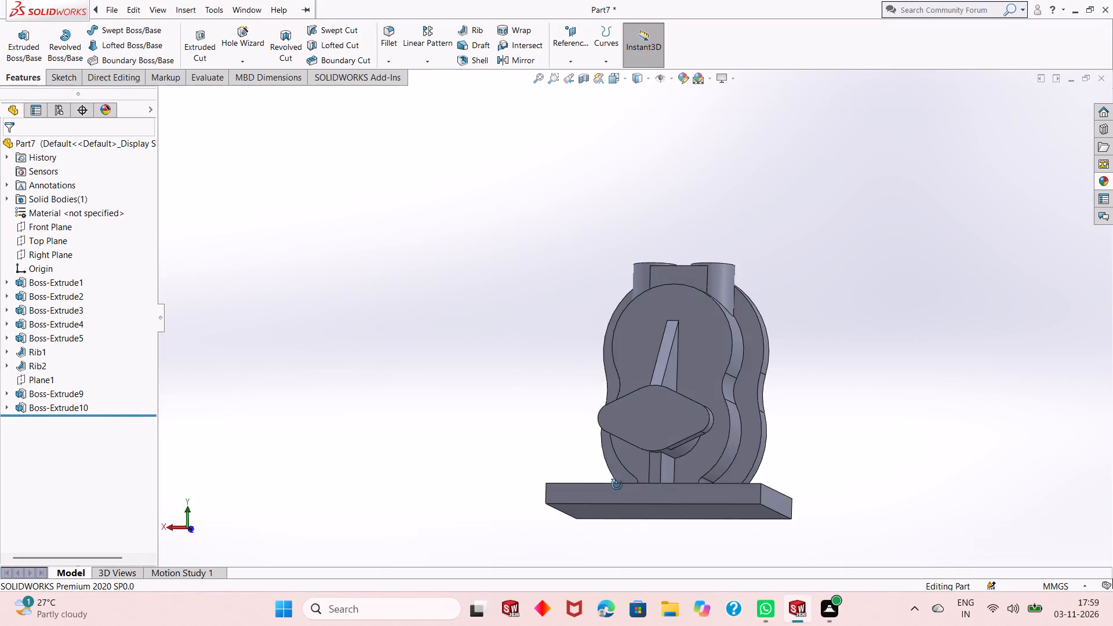
pyautogui.moveTo(617, 485); pyautogui.dragTo(569, 572, button='middle')
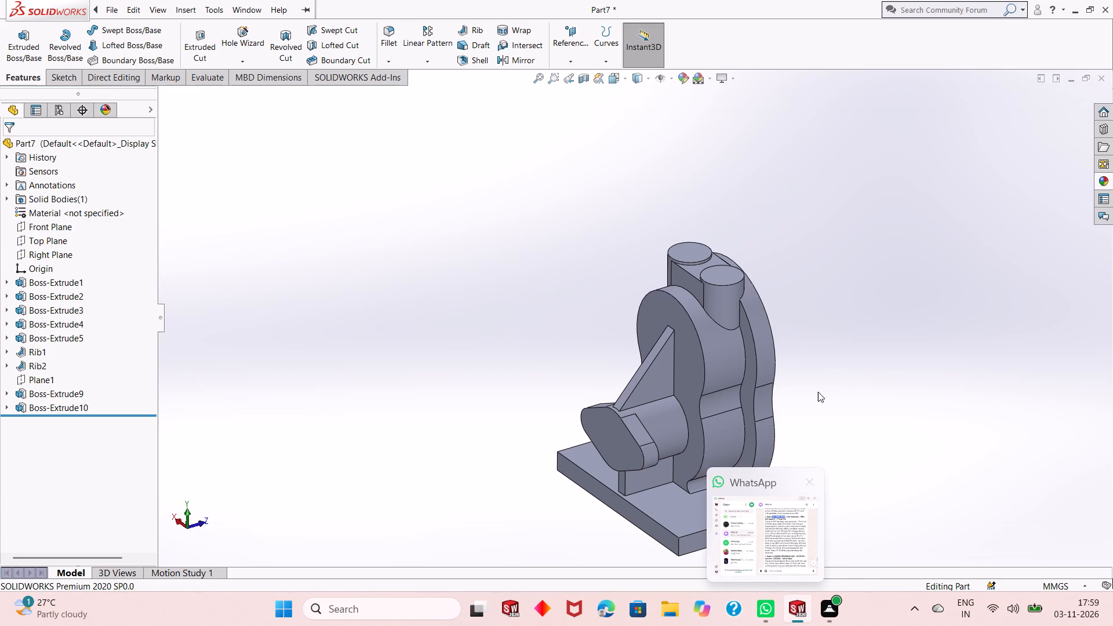
pyautogui.moveTo(795, 412); pyautogui.dragTo(811, 361, button='middle')
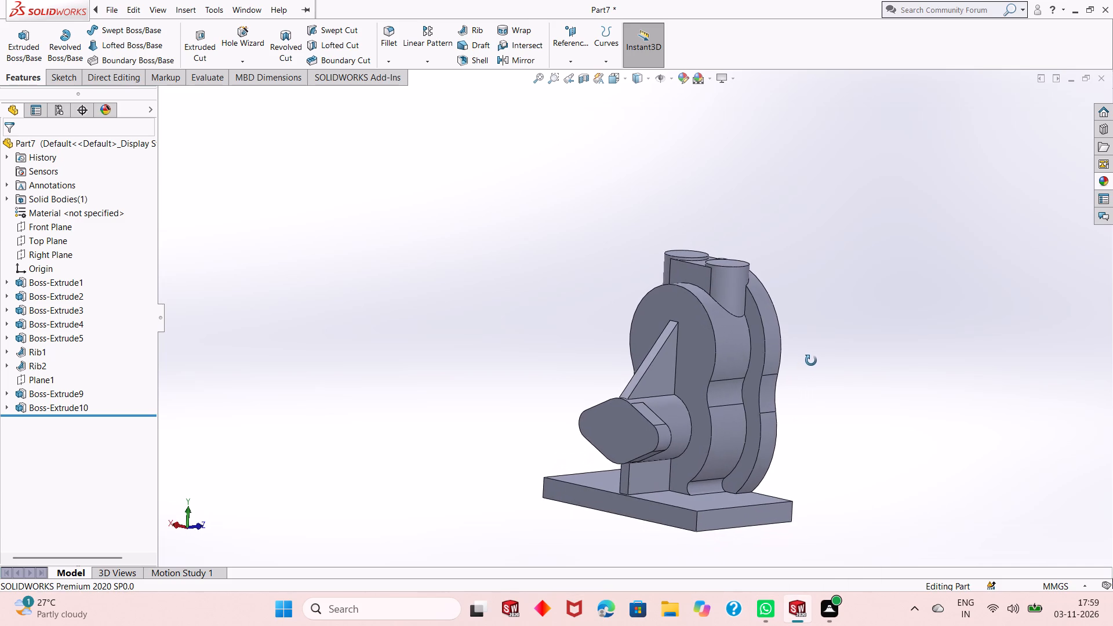
pyautogui.moveTo(811, 361); pyautogui.dragTo(810, 384, button='middle')
pyautogui.scroll(1, 750, 409)
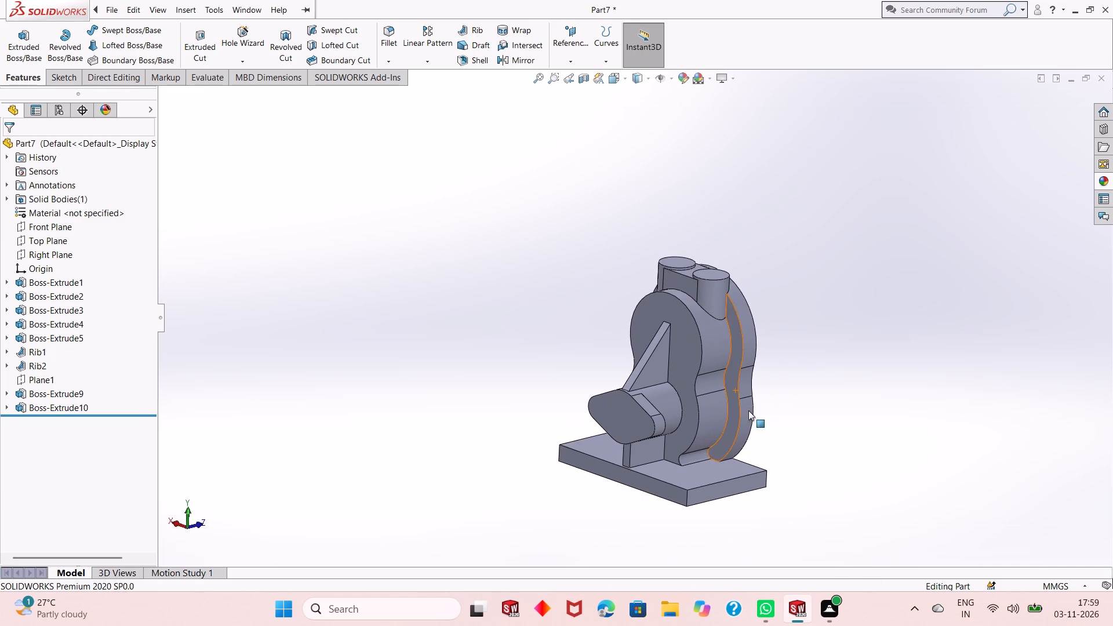
pyautogui.moveTo(748, 410); pyautogui.dragTo(751, 457, button='middle')
pyautogui.scroll(-2, 675, 403)
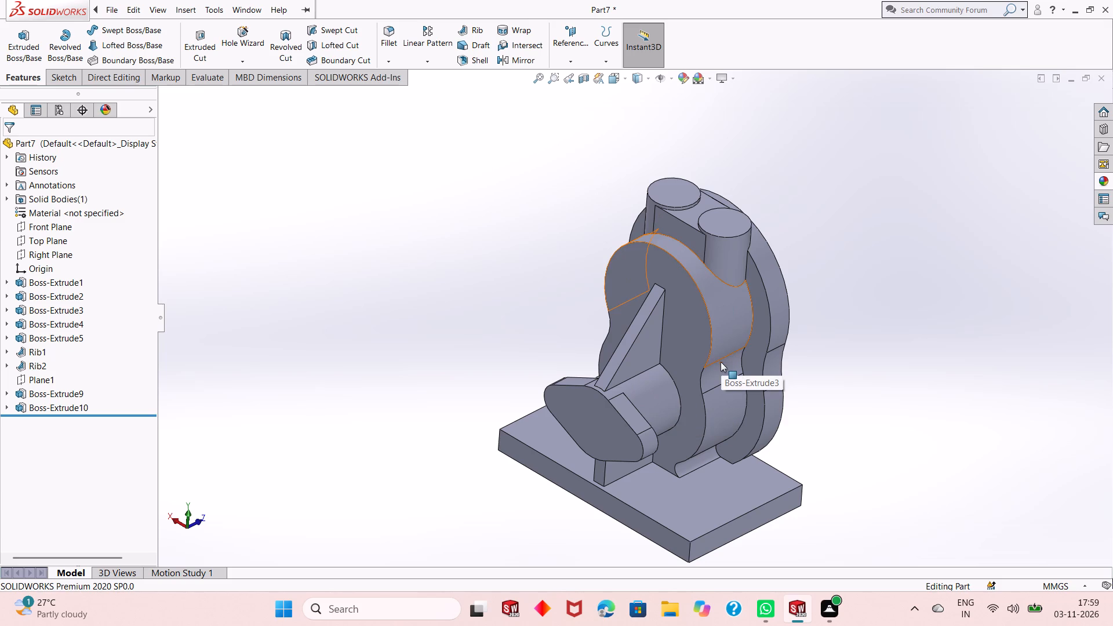
# Start a new sketch on the base plate's long side face beneath the flanged cylinder and view it straight on.
pyautogui.click(590, 497)
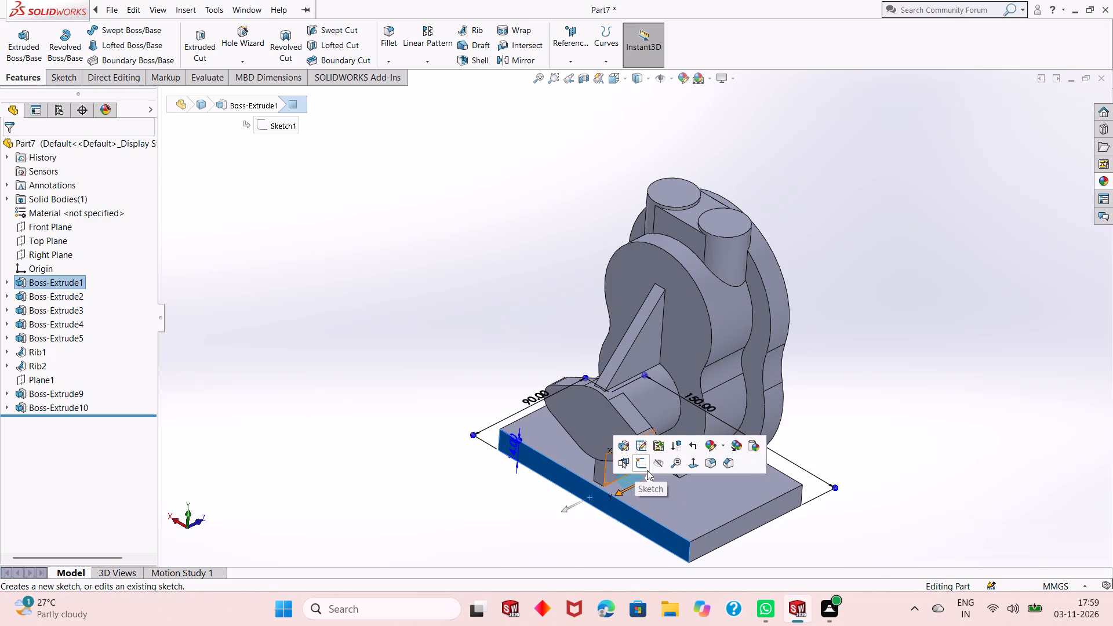
pyautogui.click(647, 470)
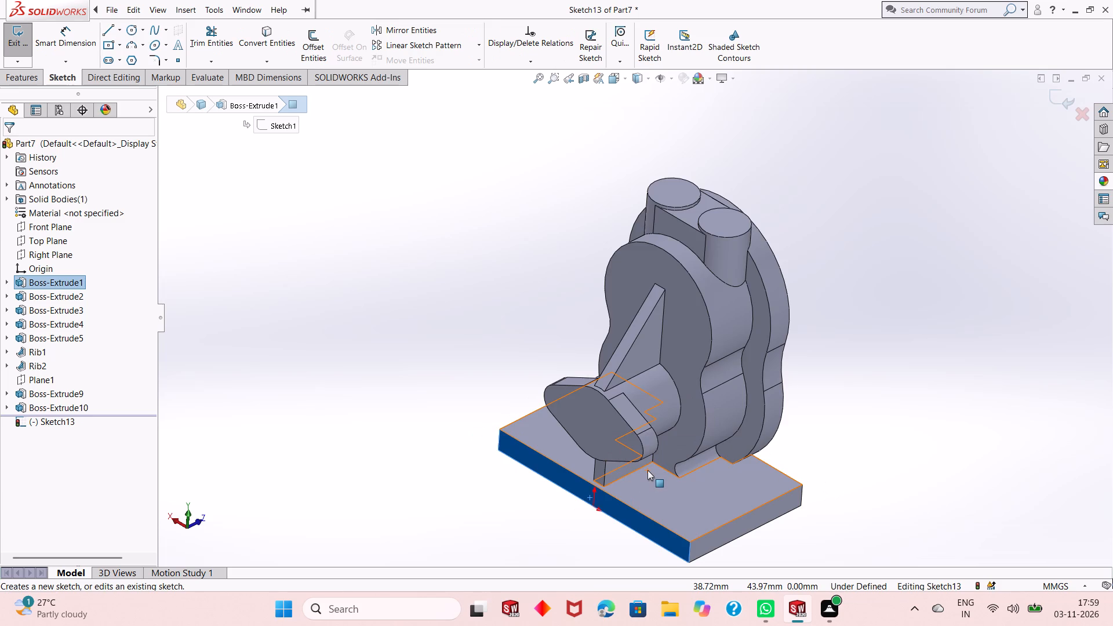
pyautogui.hotkey('ctrl', '8')
pyautogui.scroll(2, 625, 516)
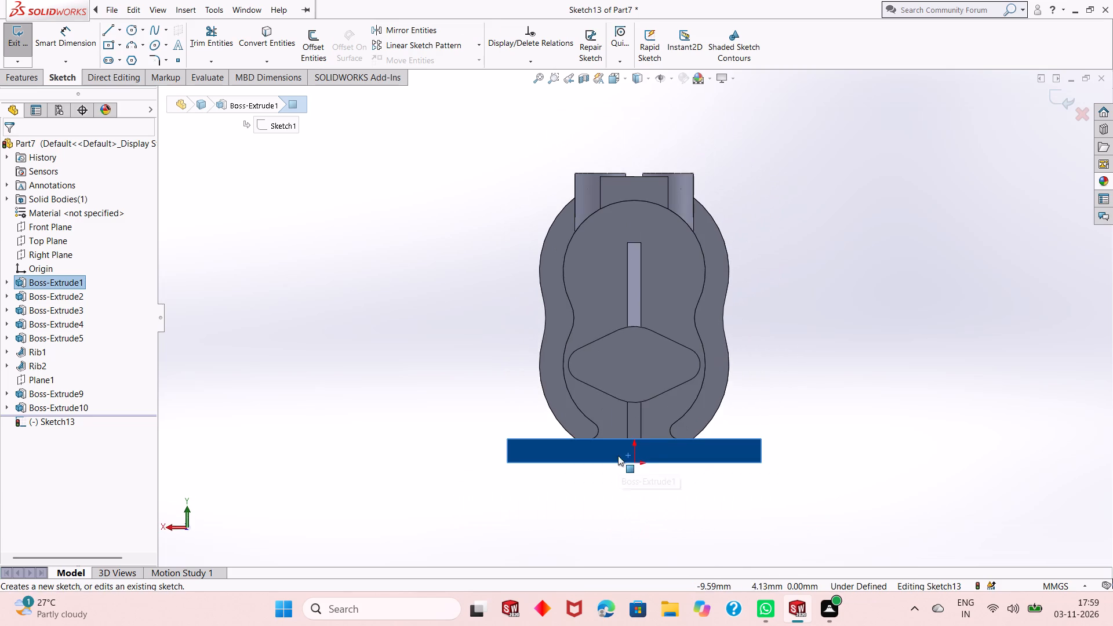
pyautogui.scroll(-1, 657, 517)
pyautogui.scroll(-2, 636, 428)
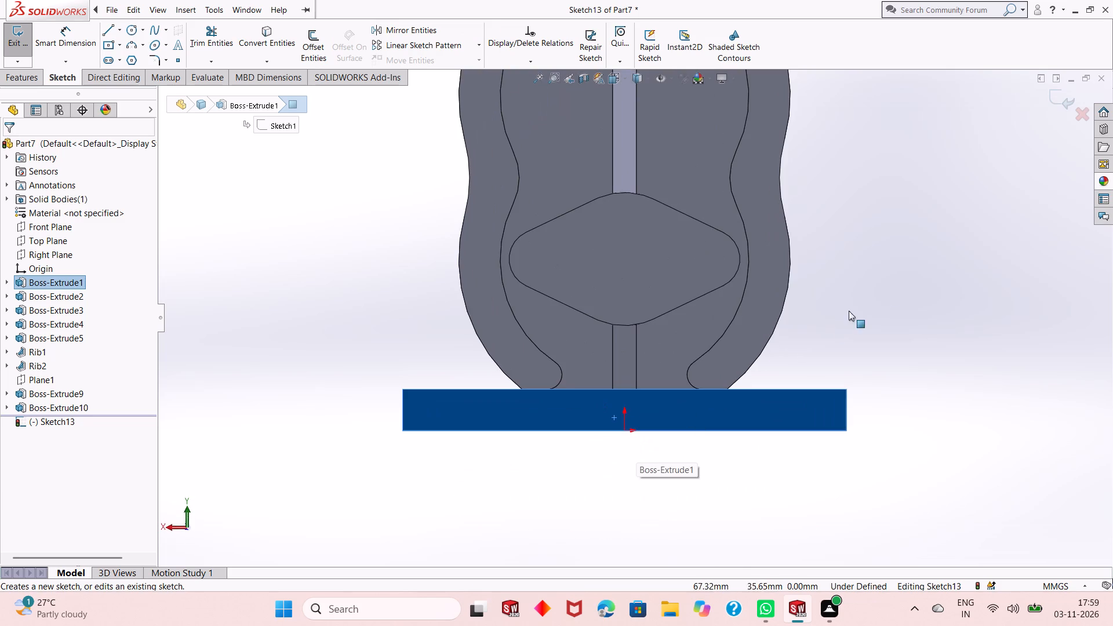
pyautogui.click(893, 280)
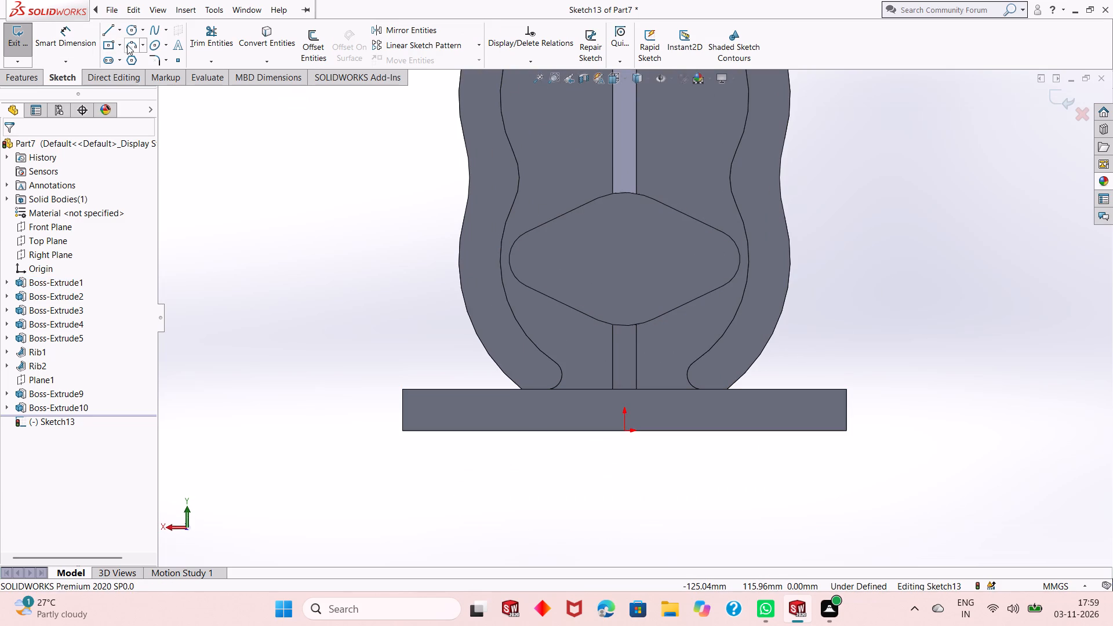
# Sketch a center rectangle about 74 mm by 6 mm centred on the origin at the base plate's bottom edge.
pyautogui.click(120, 43)
pyautogui.click(119, 61)
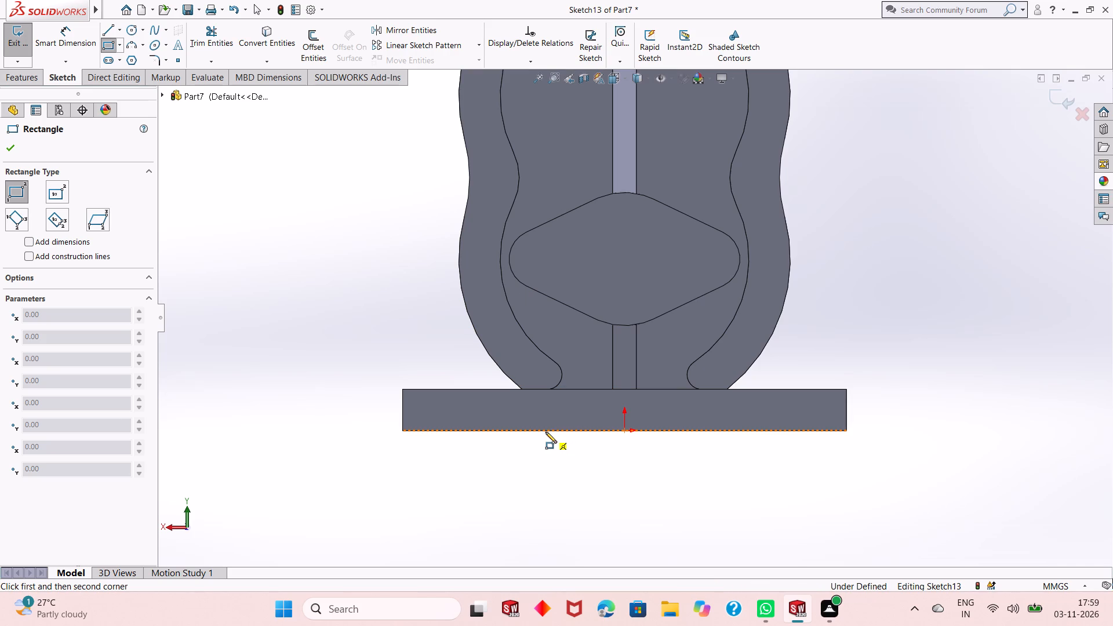
pyautogui.click(120, 50)
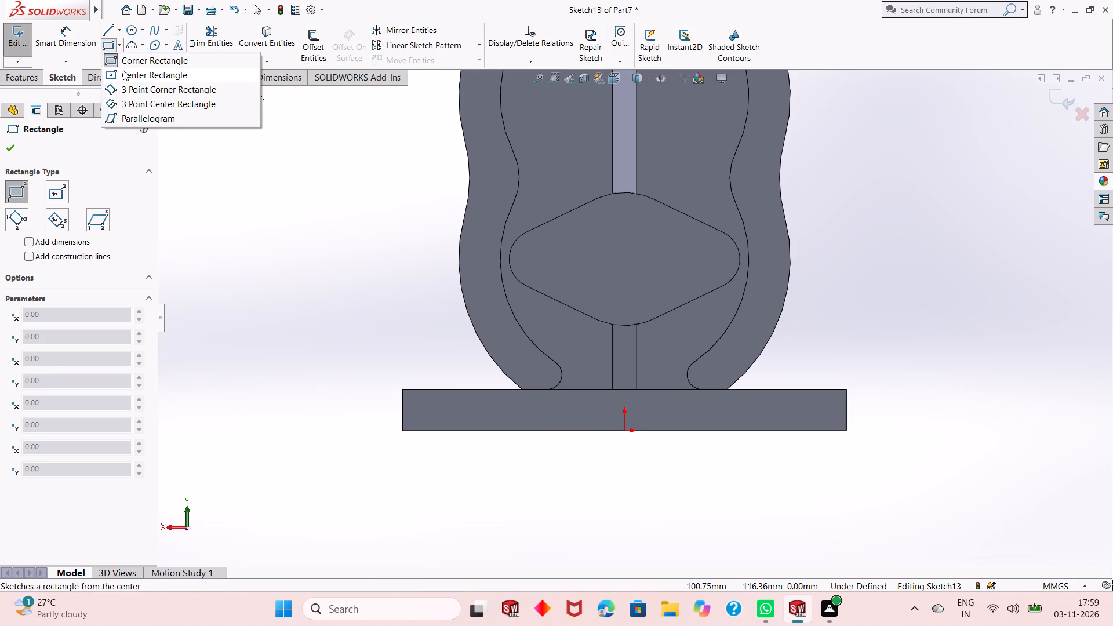
pyautogui.click(123, 71)
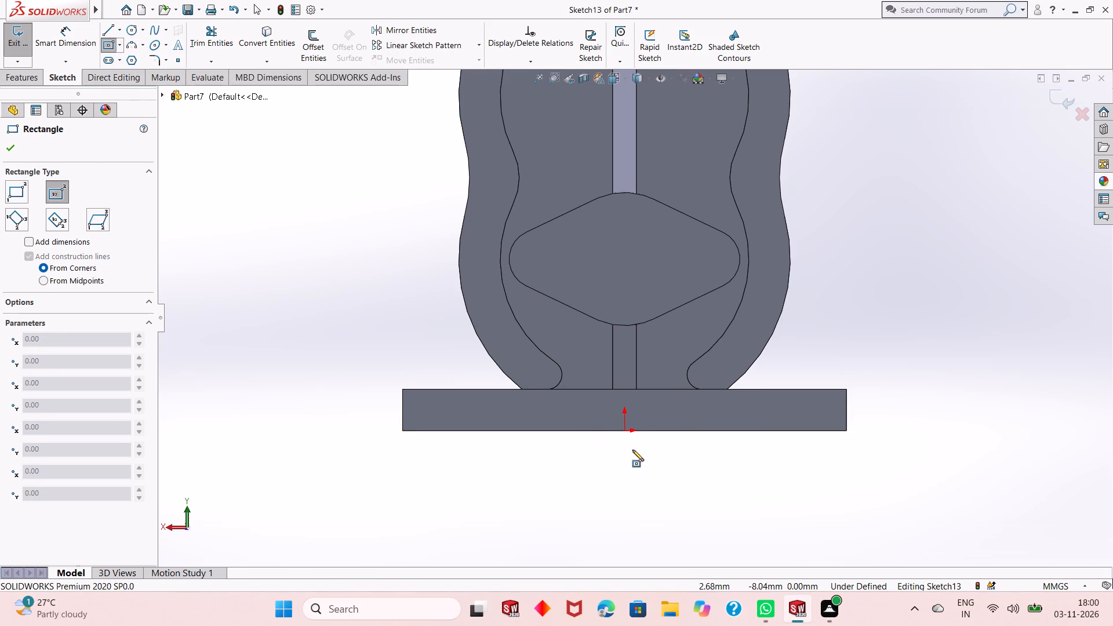
pyautogui.click(624, 432)
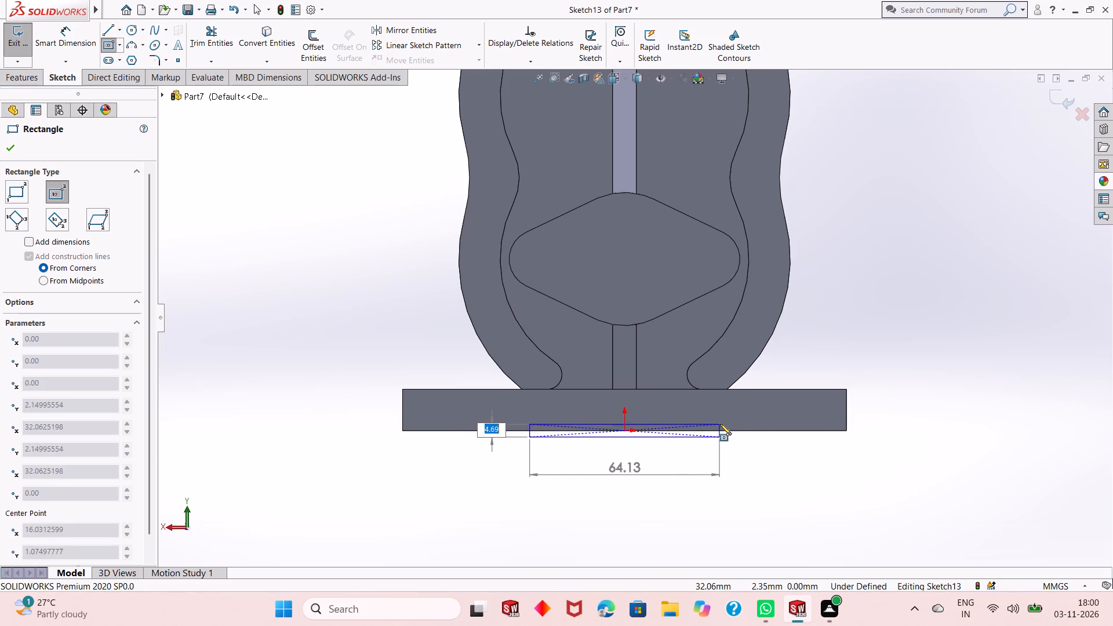
pyautogui.click(733, 422)
pyautogui.rightClick(899, 299)
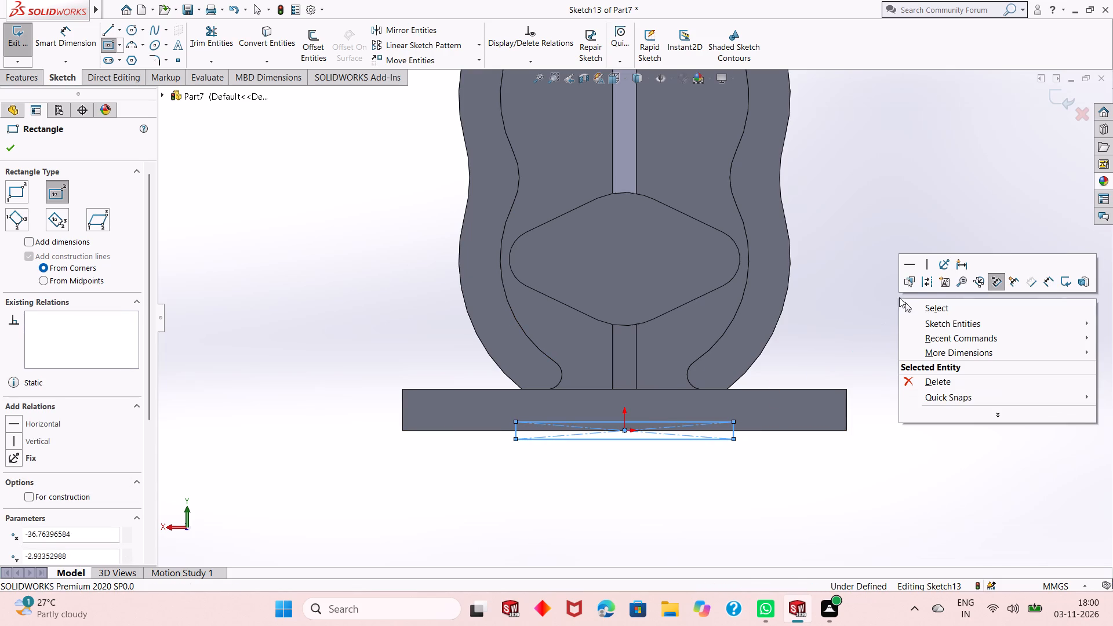
pyautogui.click(942, 312)
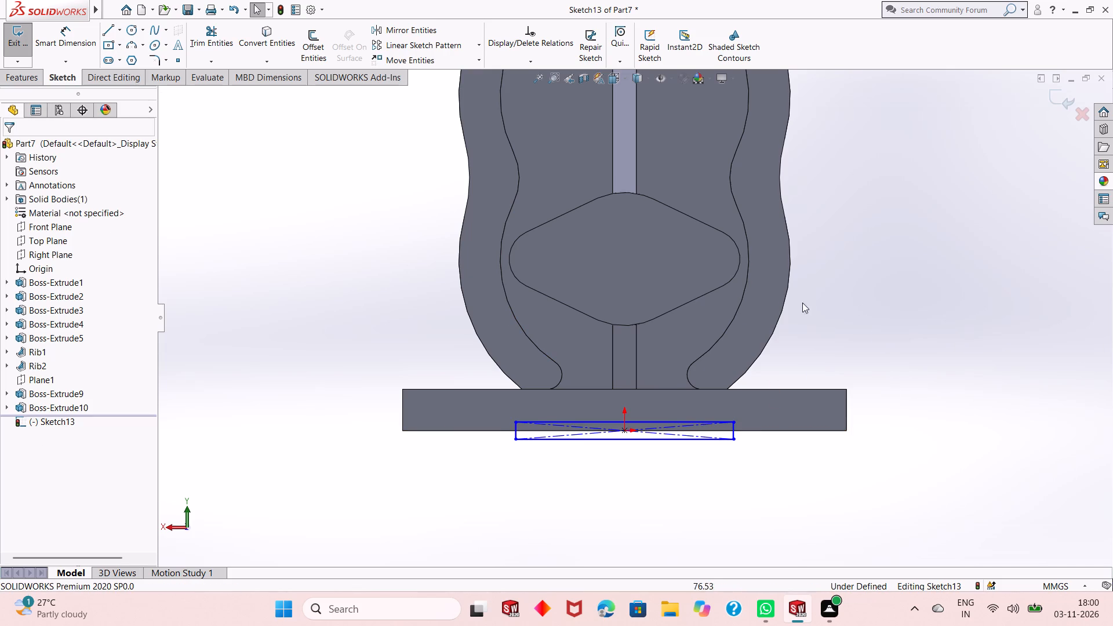
# Dimension the rectangle 60 mm wide and 4 mm high.
pyautogui.click(56, 40)
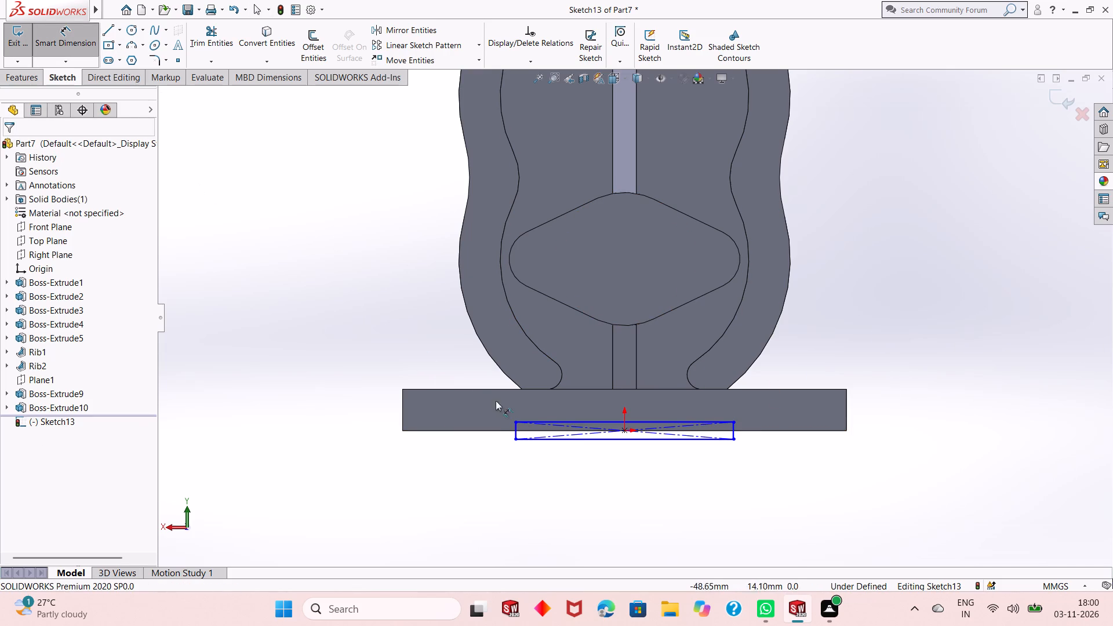
pyautogui.click(632, 440)
pyautogui.click(628, 495)
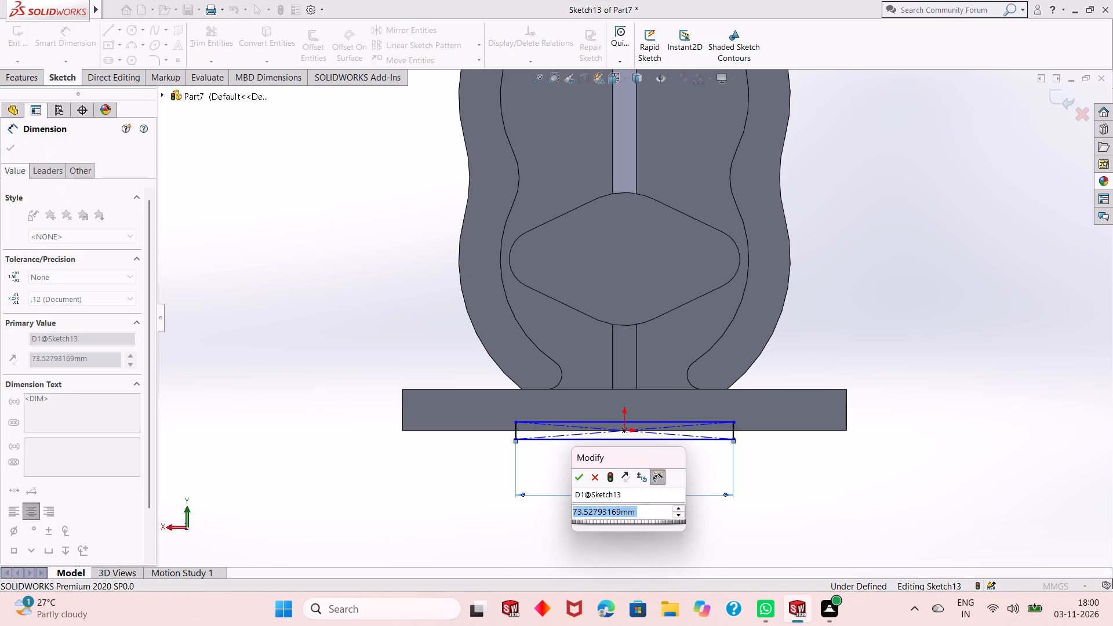
pyautogui.write('60')
pyautogui.press('Return')
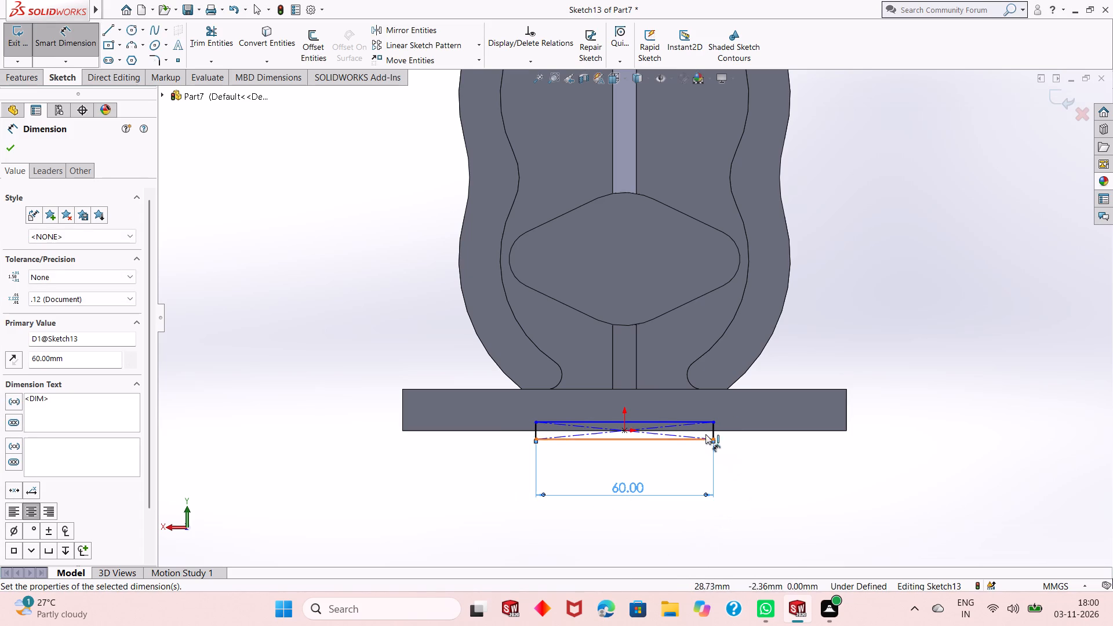
pyautogui.scroll(-3, 705, 434)
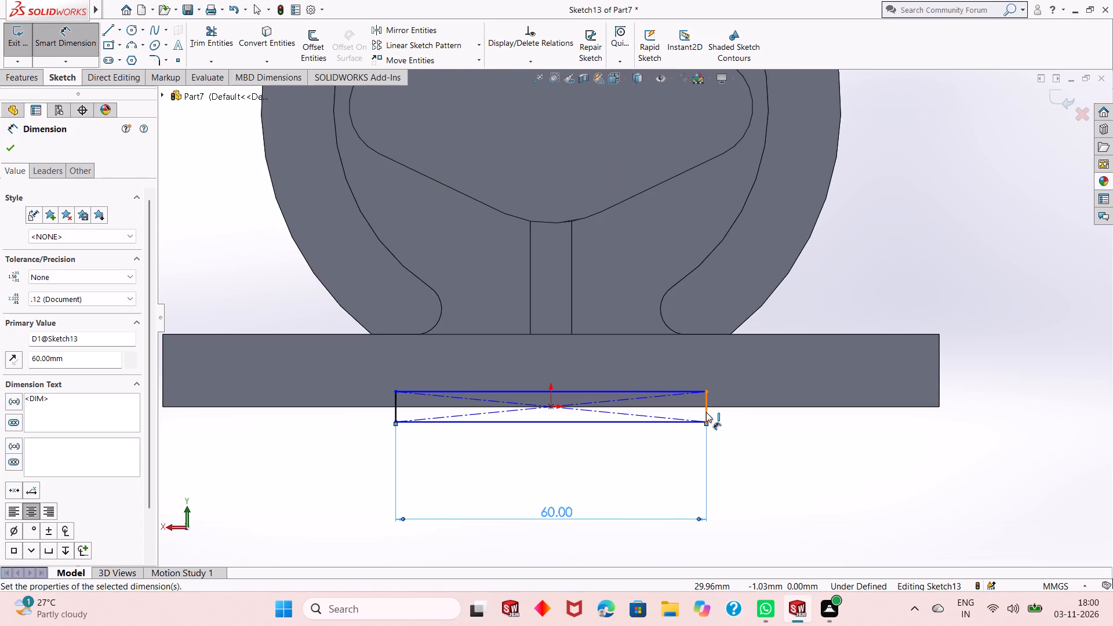
pyautogui.click(706, 412)
pyautogui.click(751, 424)
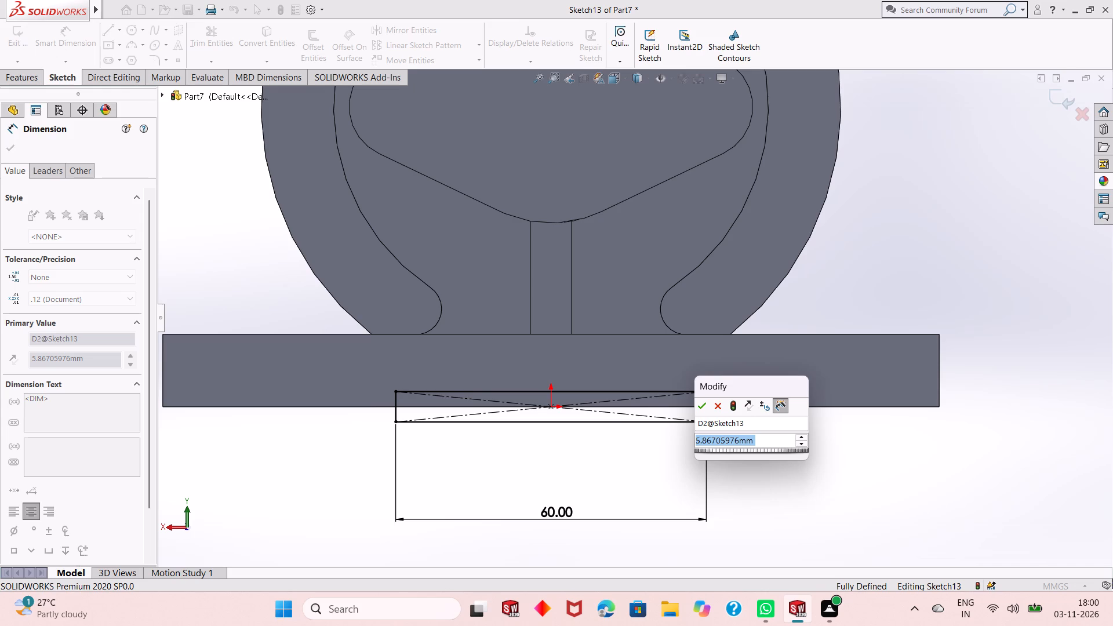
pyautogui.press('4')
pyautogui.press('Return')
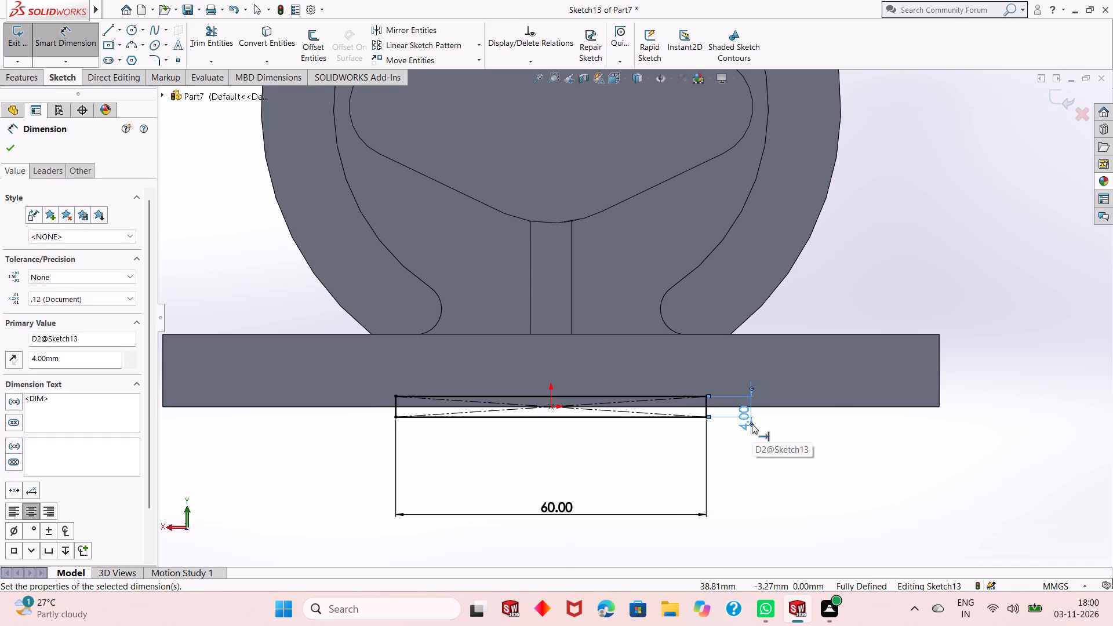
pyautogui.scroll(1, 653, 394)
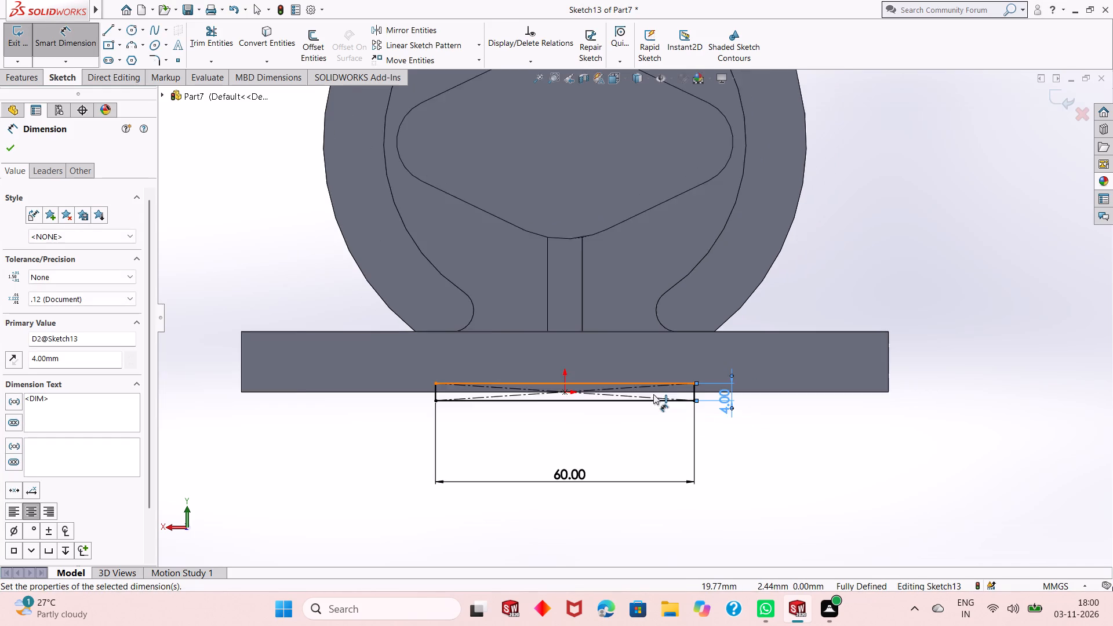
pyautogui.scroll(1, 653, 394)
pyautogui.click(15, 155)
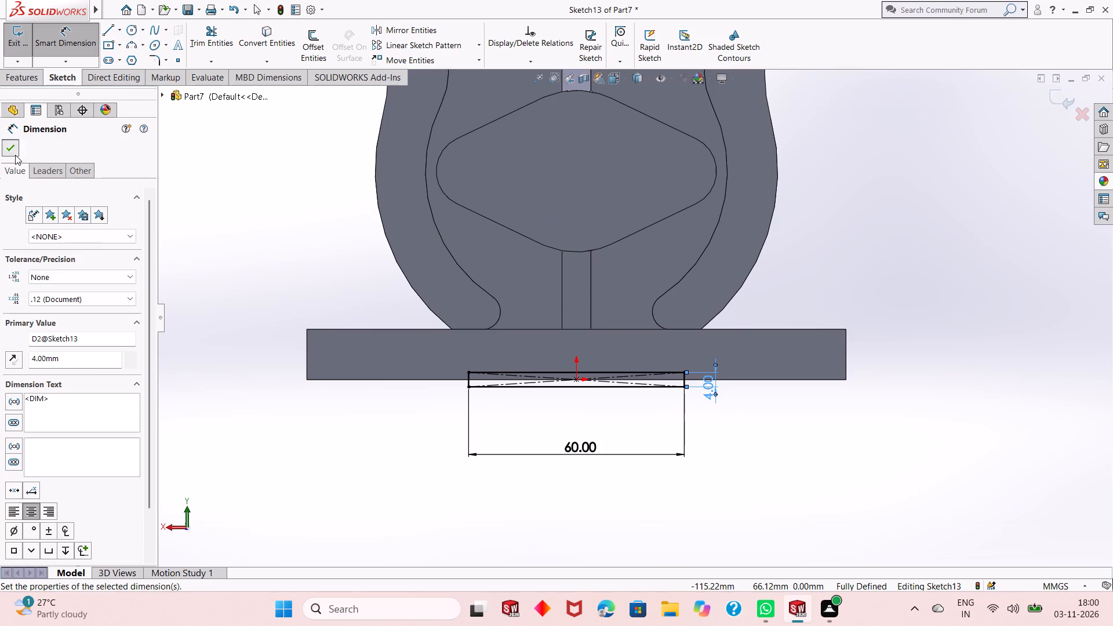
# Cut the 60 mm by 4 mm rectangle Through All along the underside of the base plate to form the channel.
pyautogui.moveTo(810, 273); pyautogui.dragTo(762, 320, button='middle')
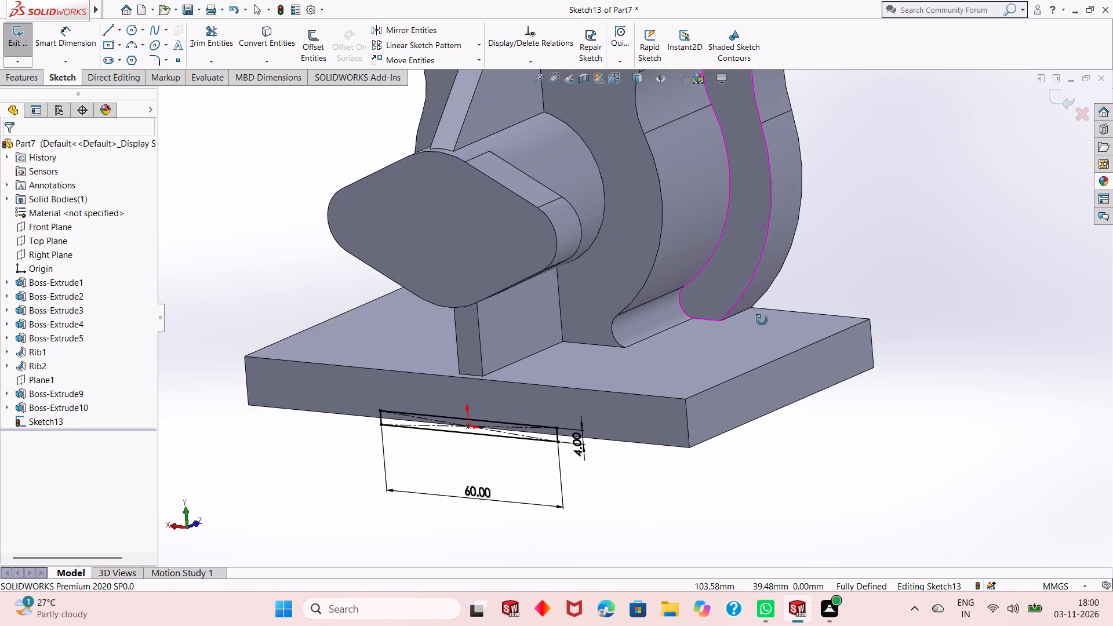
pyautogui.moveTo(762, 320); pyautogui.dragTo(758, 322, button='middle')
pyautogui.scroll(2, 521, 359)
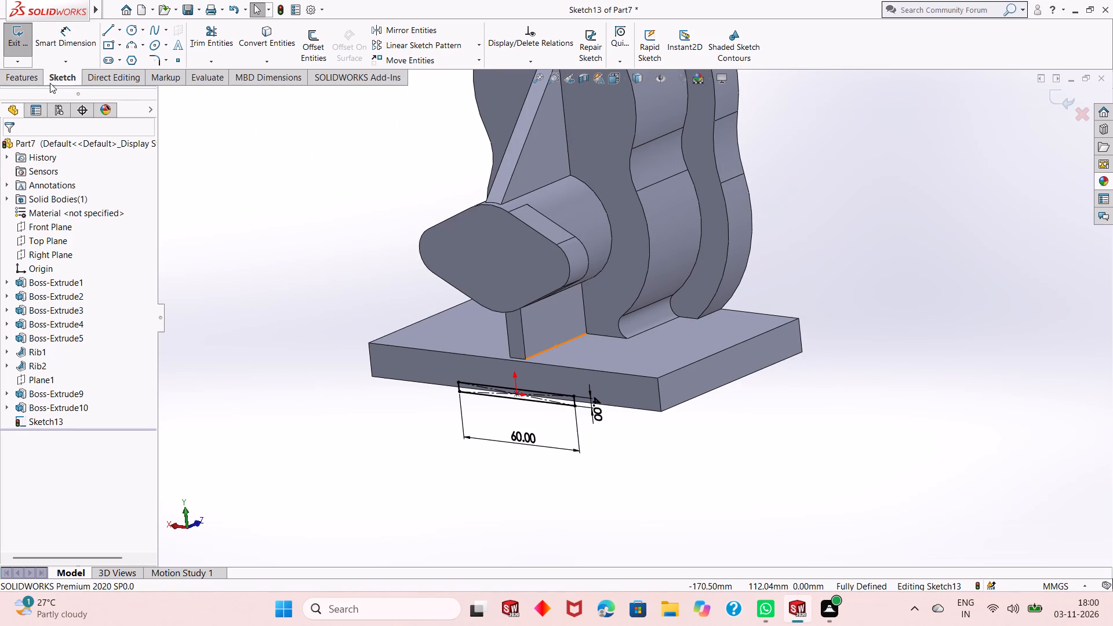
pyautogui.click(28, 77)
pyautogui.click(201, 34)
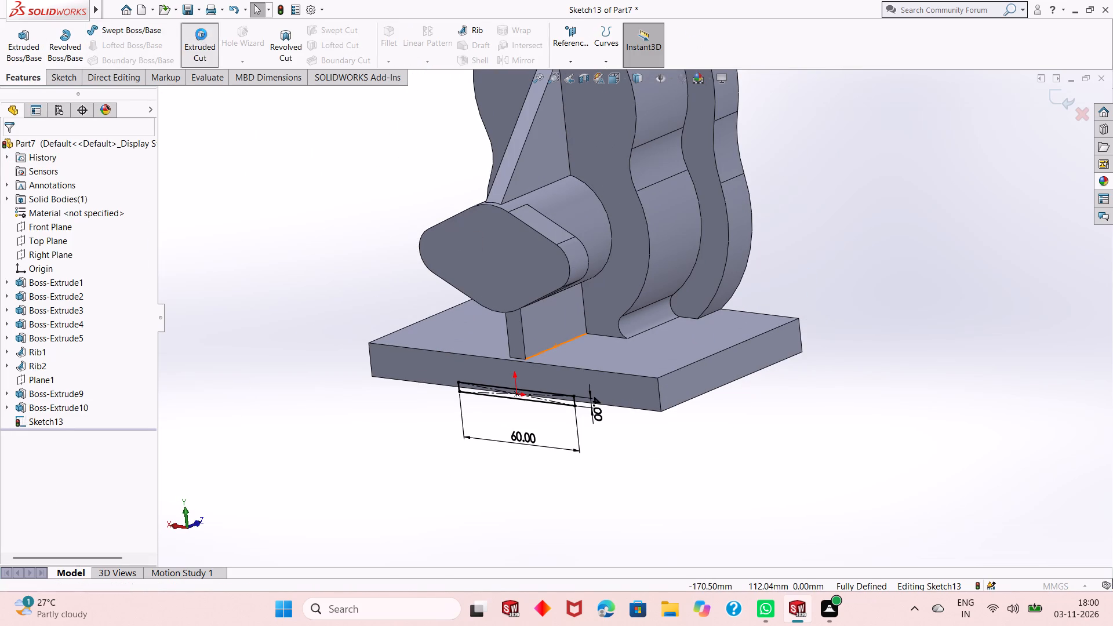
pyautogui.click(60, 224)
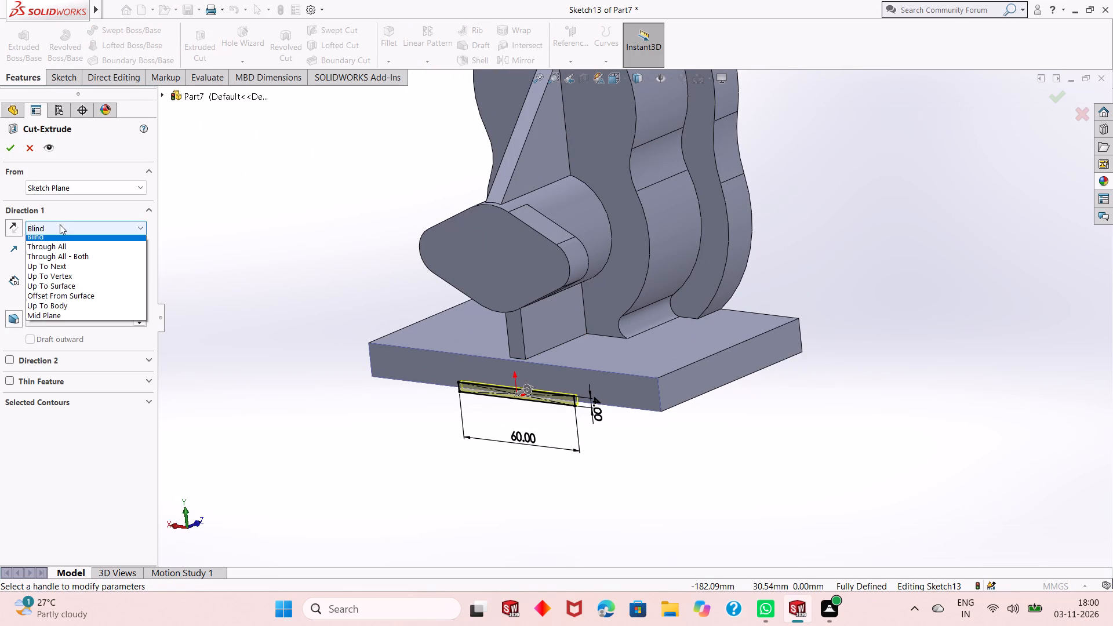
pyautogui.click(60, 252)
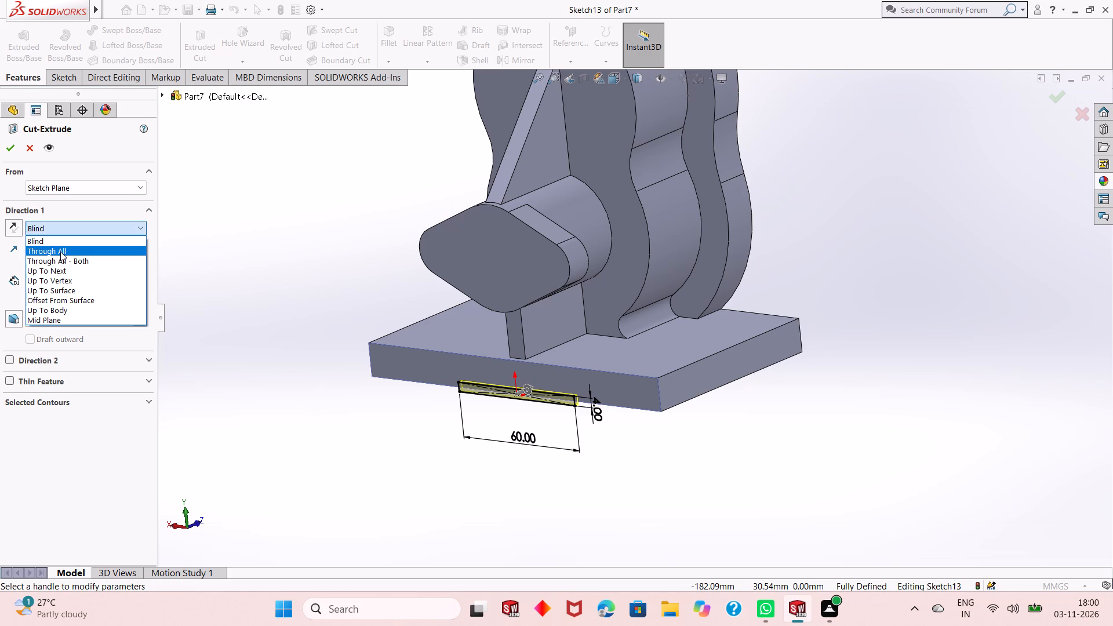
pyautogui.click(8, 148)
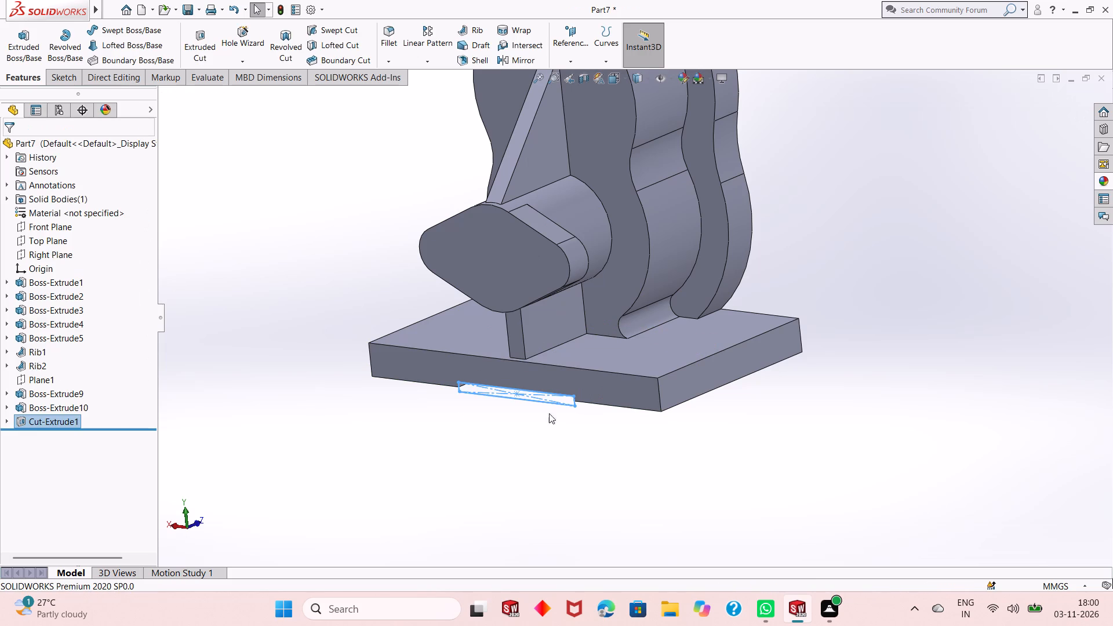
pyautogui.click(574, 457)
# Examine the channel under the base plate and the surrounding part from below and from several angles.
pyautogui.moveTo(581, 450); pyautogui.dragTo(613, 374, button='middle')
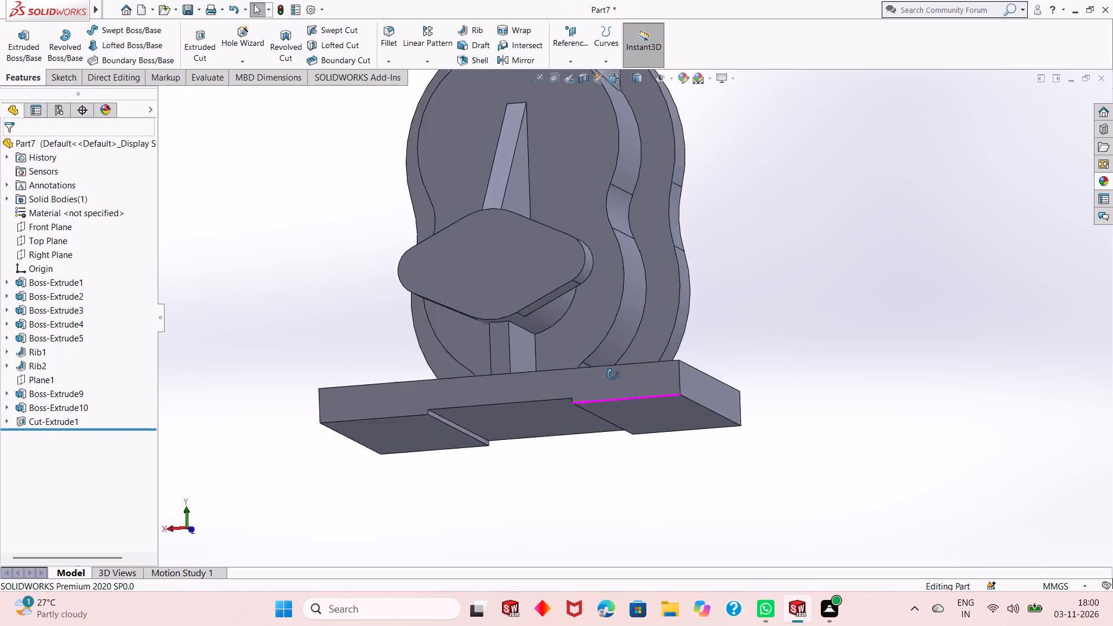
pyautogui.moveTo(613, 374); pyautogui.dragTo(603, 450, button='middle')
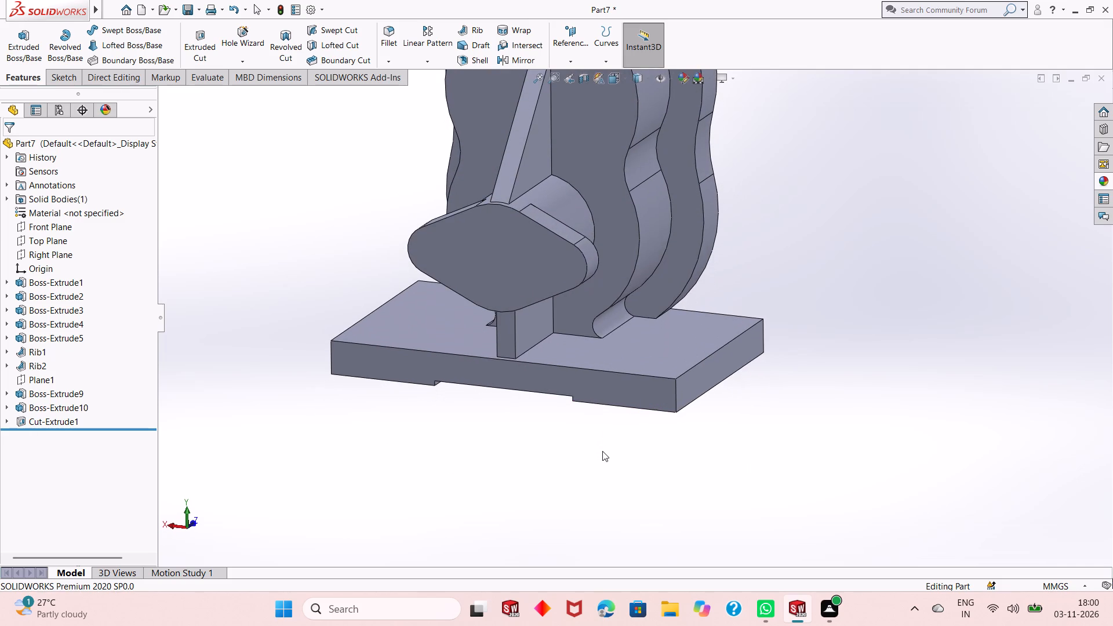
pyautogui.moveTo(581, 458); pyautogui.dragTo(580, 447, button='middle')
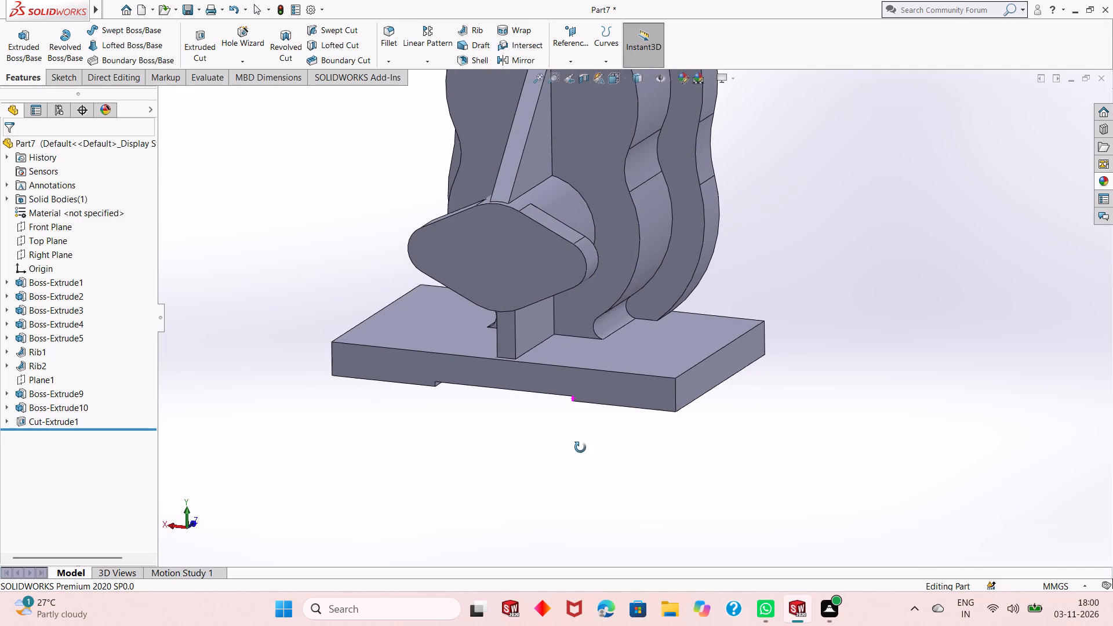
pyautogui.moveTo(580, 447); pyautogui.dragTo(578, 412, button='middle')
pyautogui.moveTo(577, 411); pyautogui.dragTo(604, 391, button='middle')
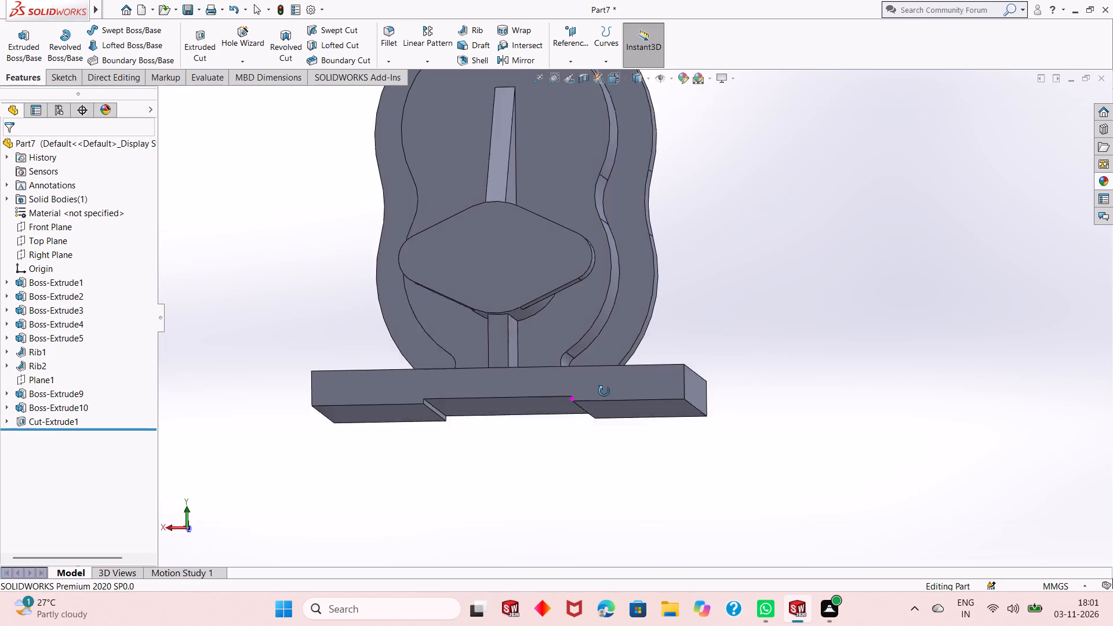
pyautogui.moveTo(604, 391); pyautogui.dragTo(608, 379, button='middle')
pyautogui.click(594, 471)
pyautogui.moveTo(591, 457); pyautogui.dragTo(577, 507, button='middle')
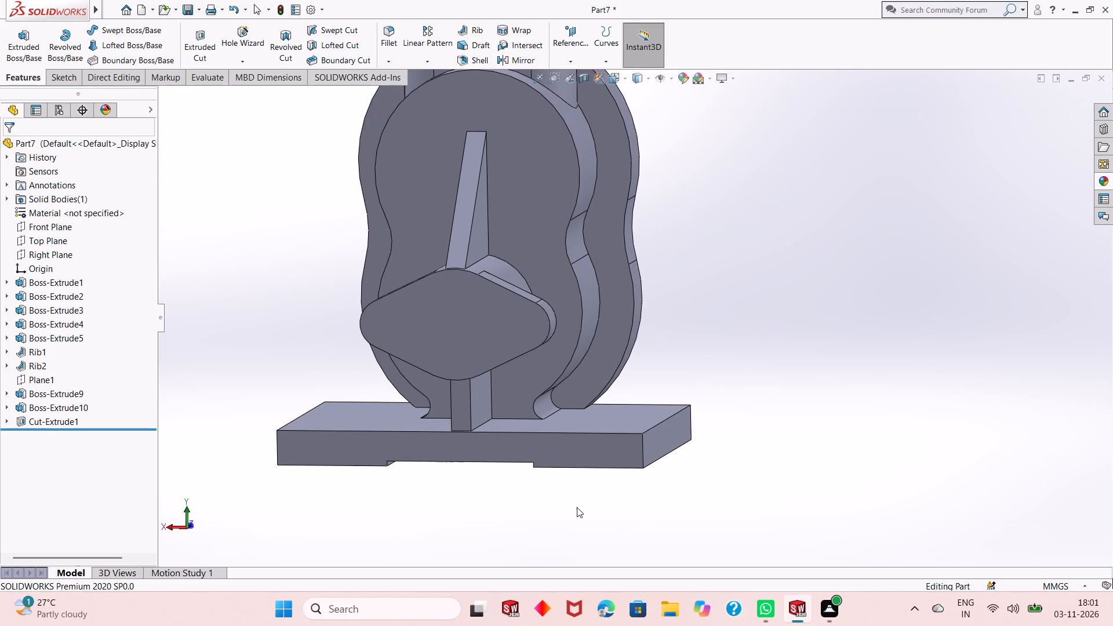
pyautogui.moveTo(592, 322); pyautogui.dragTo(552, 383, button='middle')
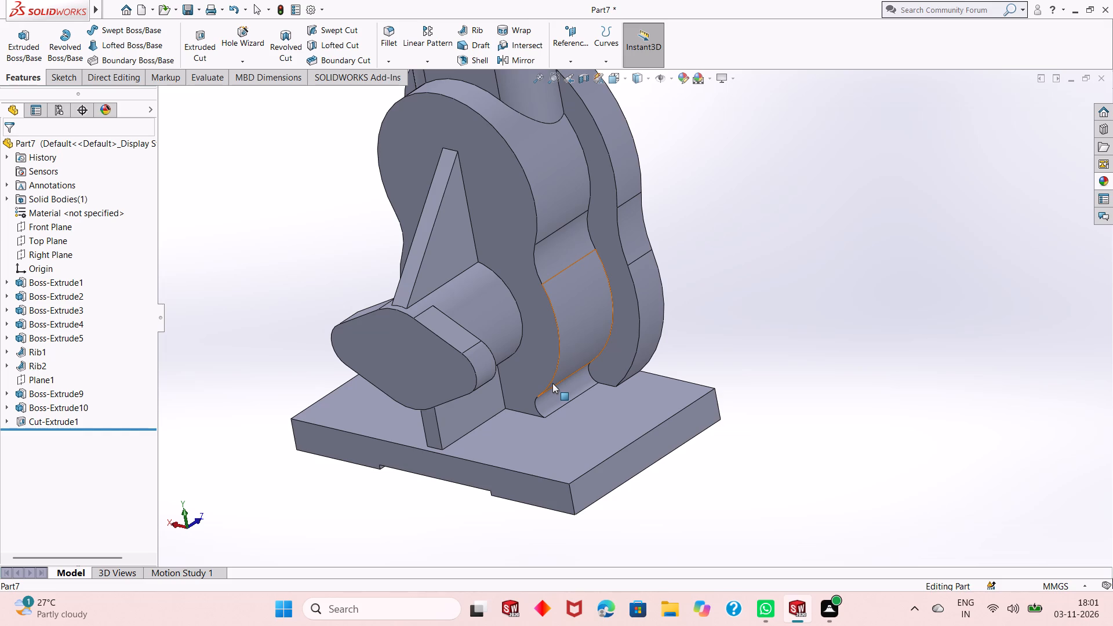
pyautogui.scroll(1, 553, 424)
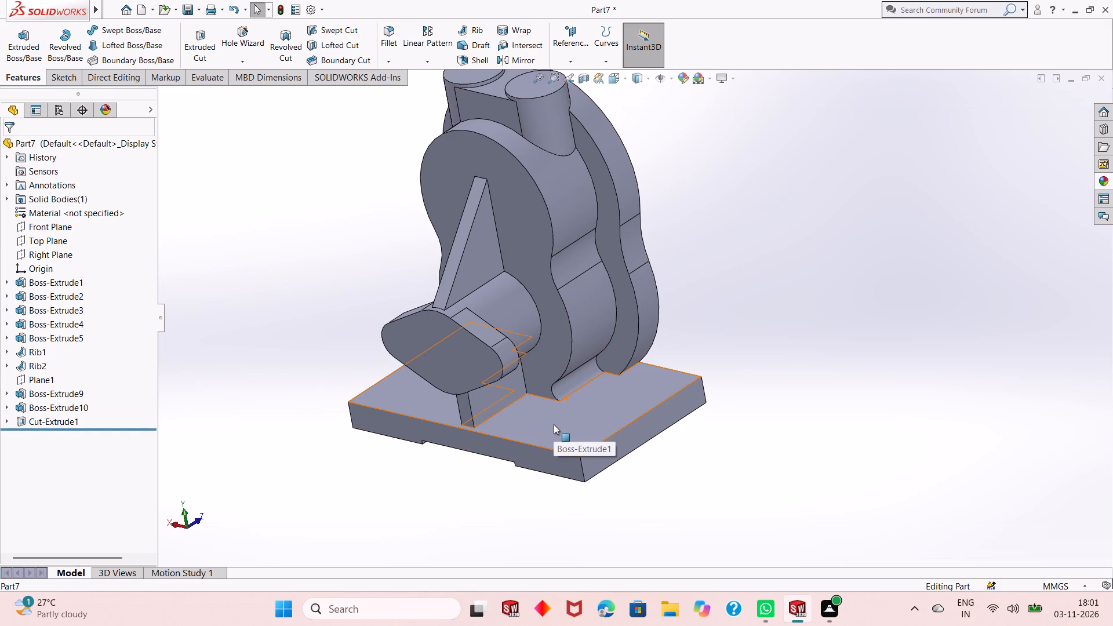
# Start a new sketch on the outer face of the cylinder's lobed flange and view it straight on.
pyautogui.click(454, 354)
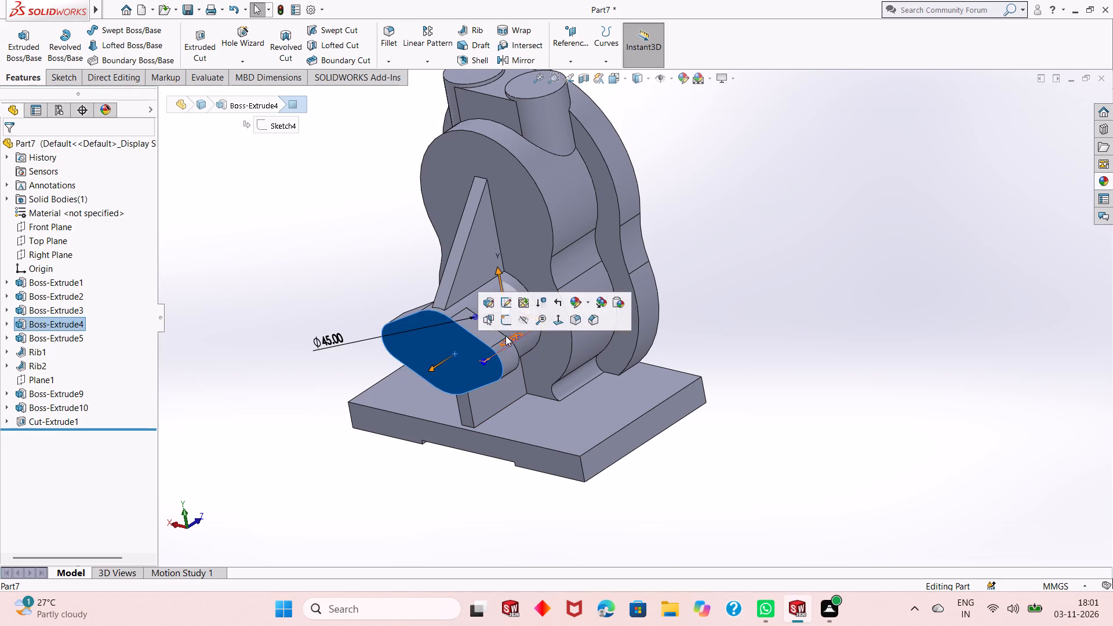
pyautogui.click(503, 319)
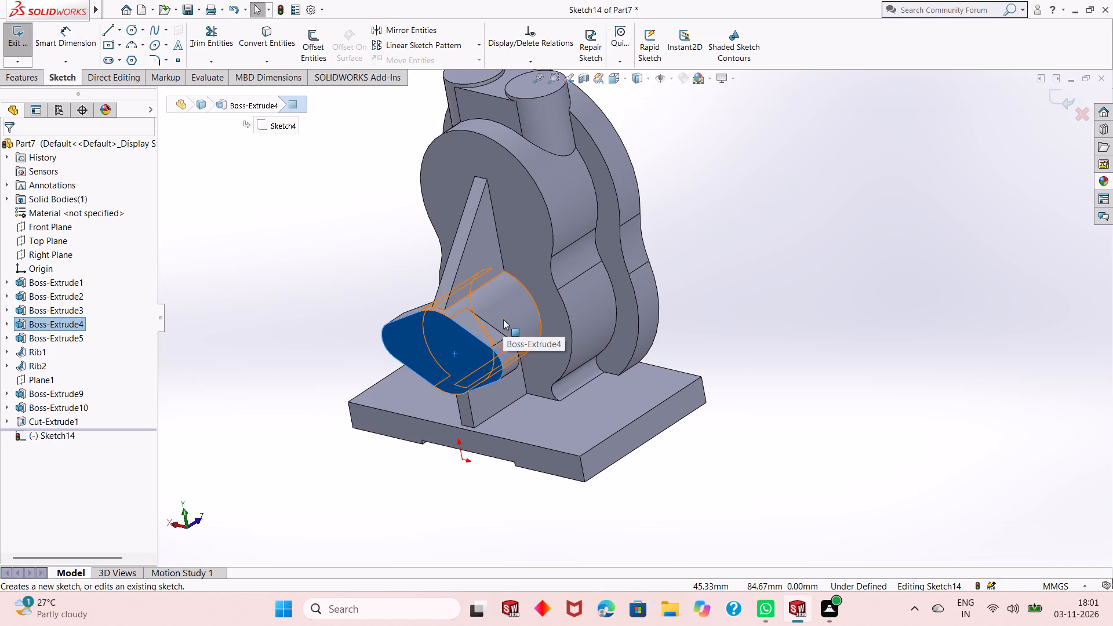
pyautogui.hotkey('ctrl', '8')
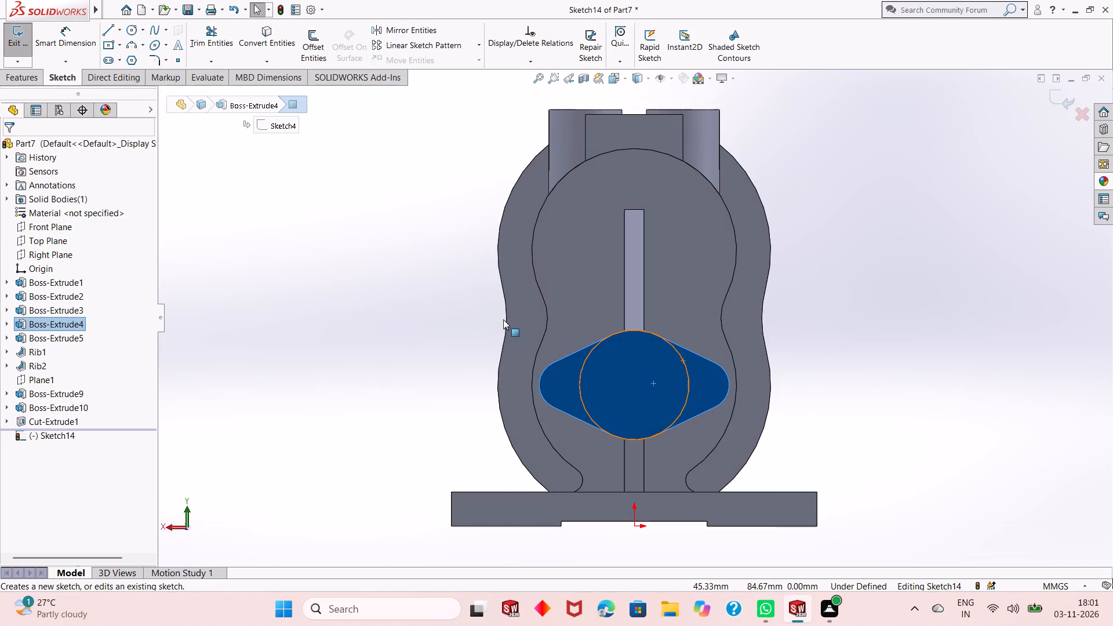
pyautogui.click(790, 368)
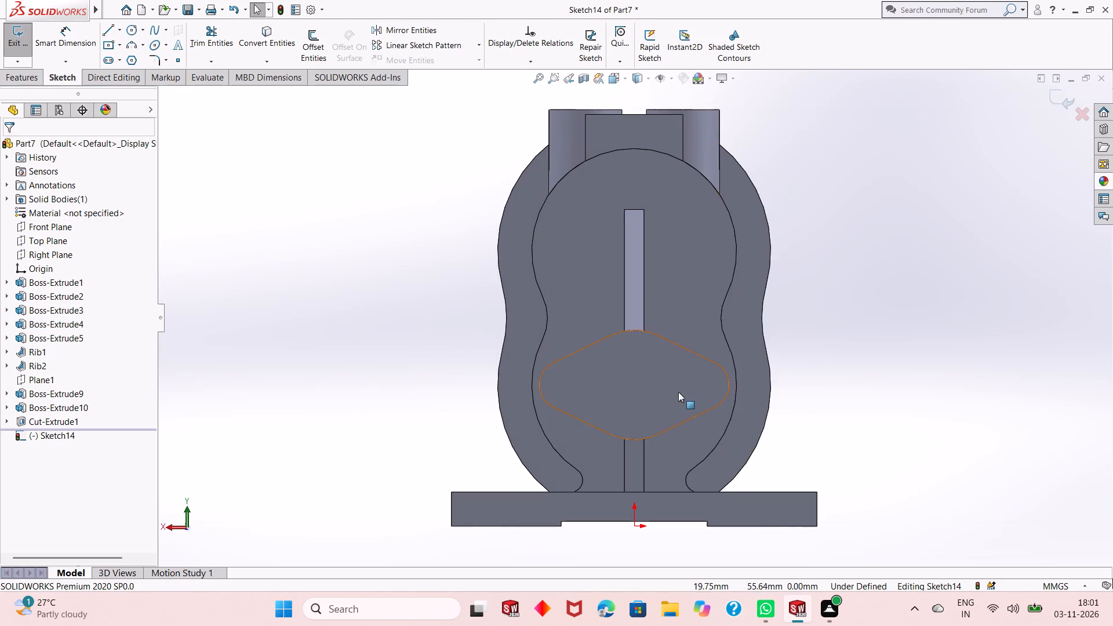
# Sketch a circle about 36 mm in diameter at the centre of the flange face.
pyautogui.scroll(-1, 671, 388)
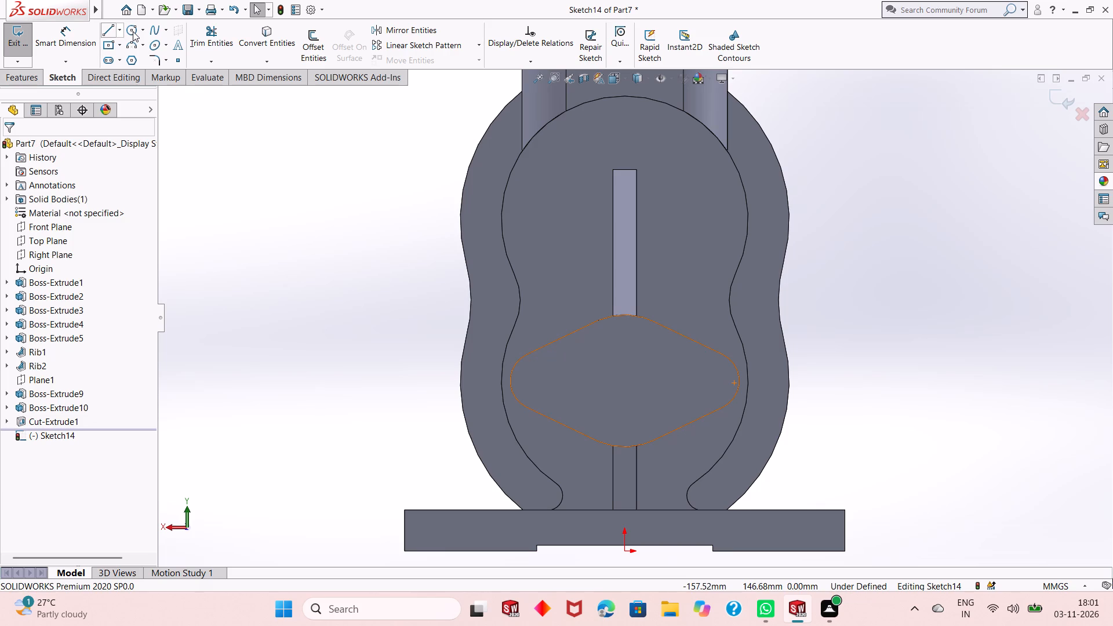
pyautogui.click(133, 31)
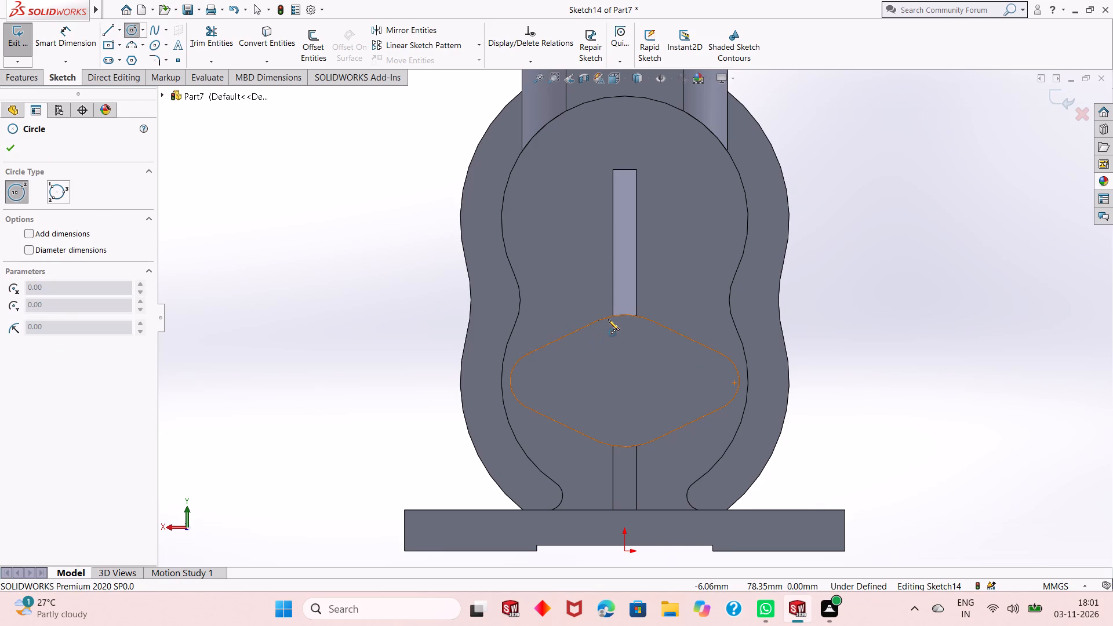
pyautogui.click(626, 381)
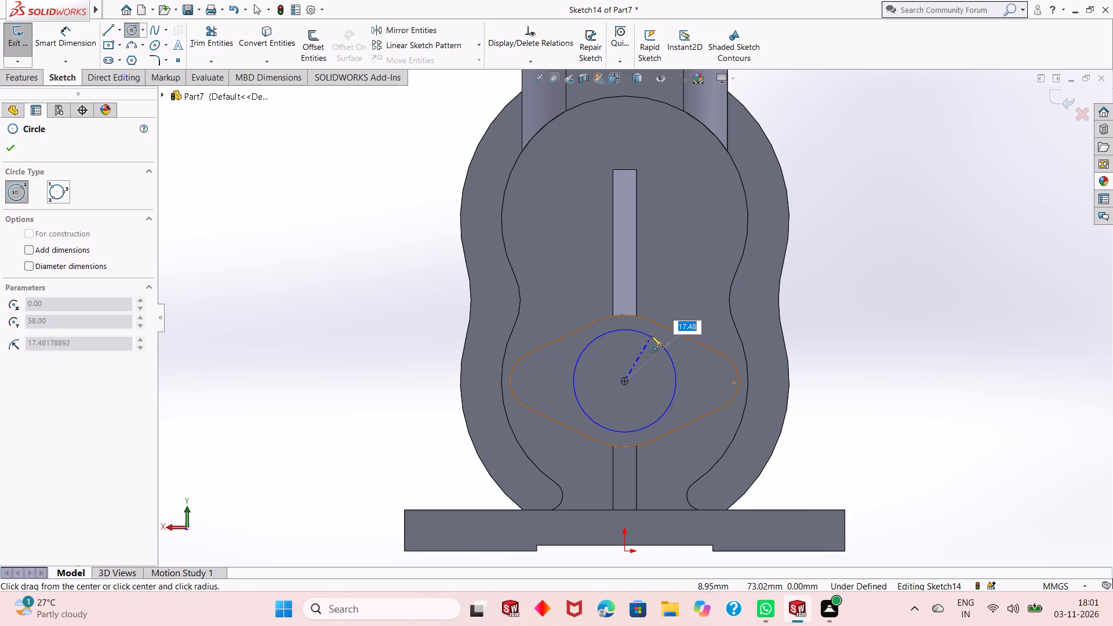
pyautogui.click(652, 336)
pyautogui.rightClick(821, 271)
pyautogui.click(827, 285)
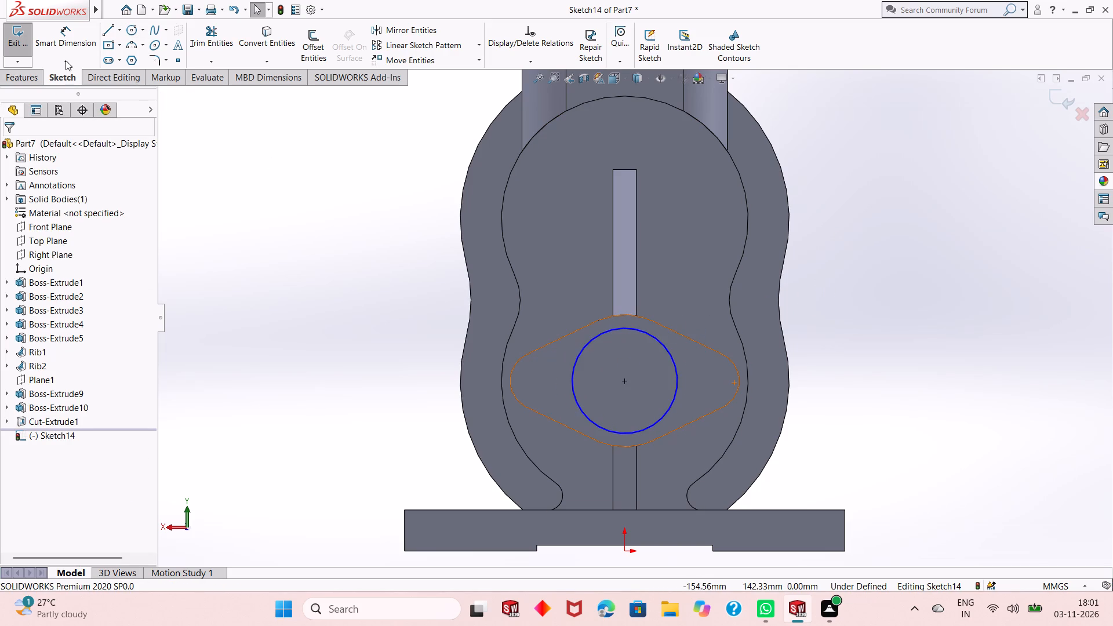
# Dimension the circle's diameter as 35 mm.
pyautogui.click(71, 43)
pyautogui.click(642, 432)
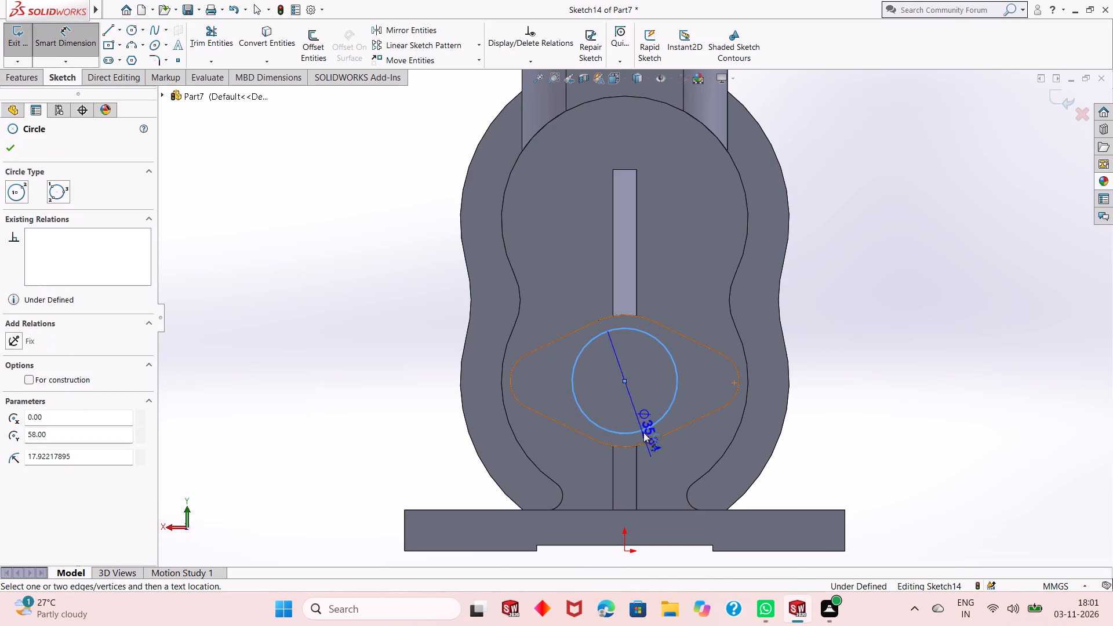
pyautogui.click(844, 458)
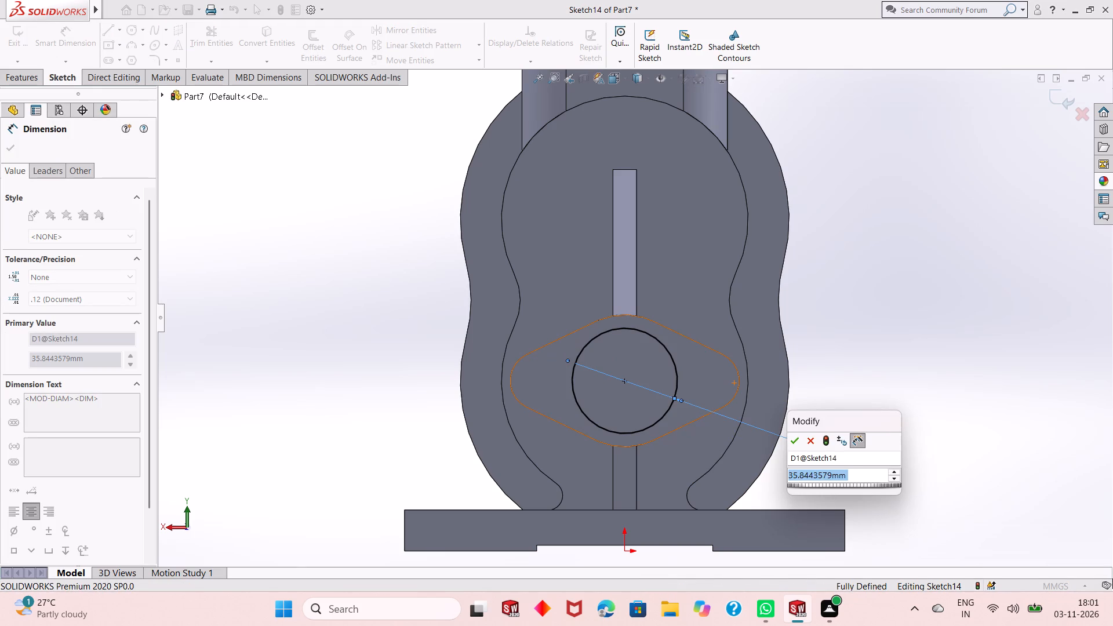
pyautogui.write('35')
pyautogui.press('Return')
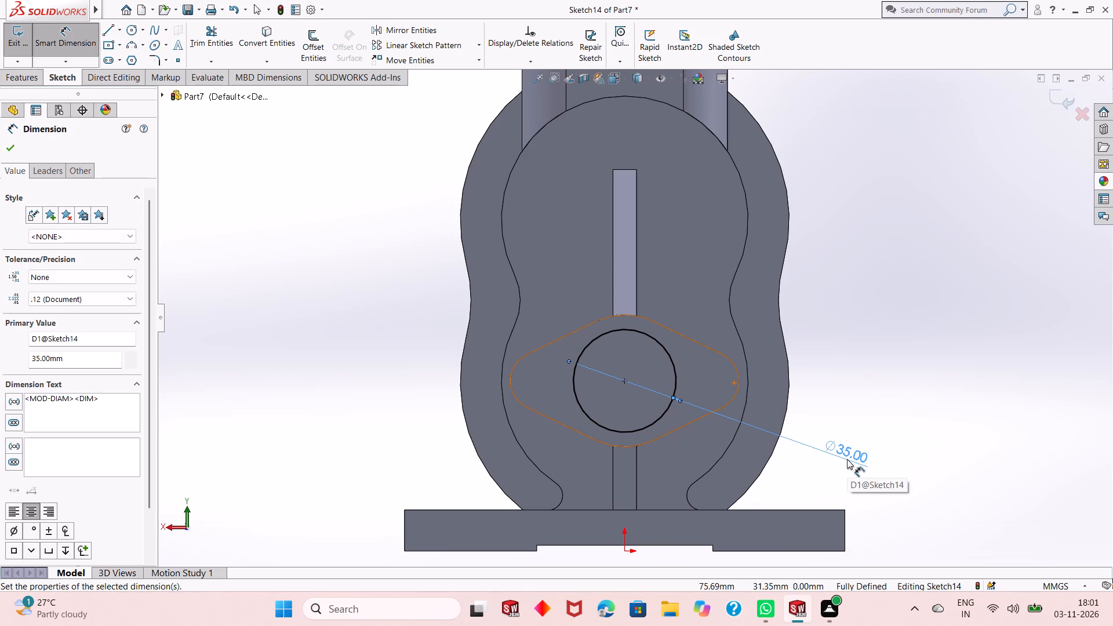
pyautogui.rightClick(854, 230)
pyautogui.click(865, 267)
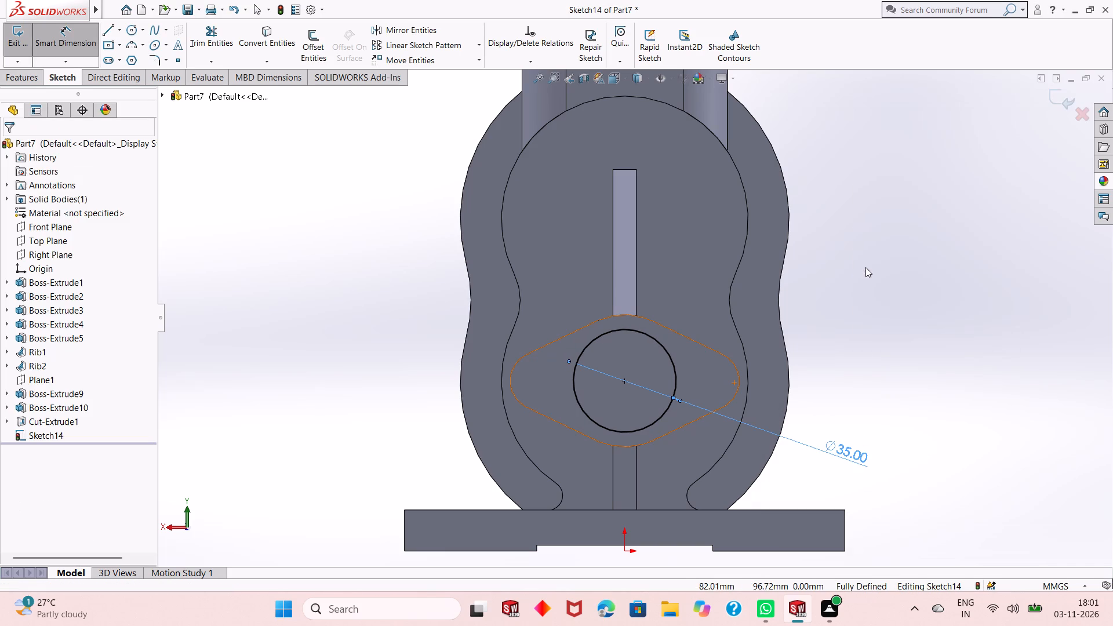
# Set up a blind extruded cut of the 35 mm circle into the flanged cylinder, 24 mm deep.
pyautogui.moveTo(810, 358); pyautogui.dragTo(770, 393, button='middle')
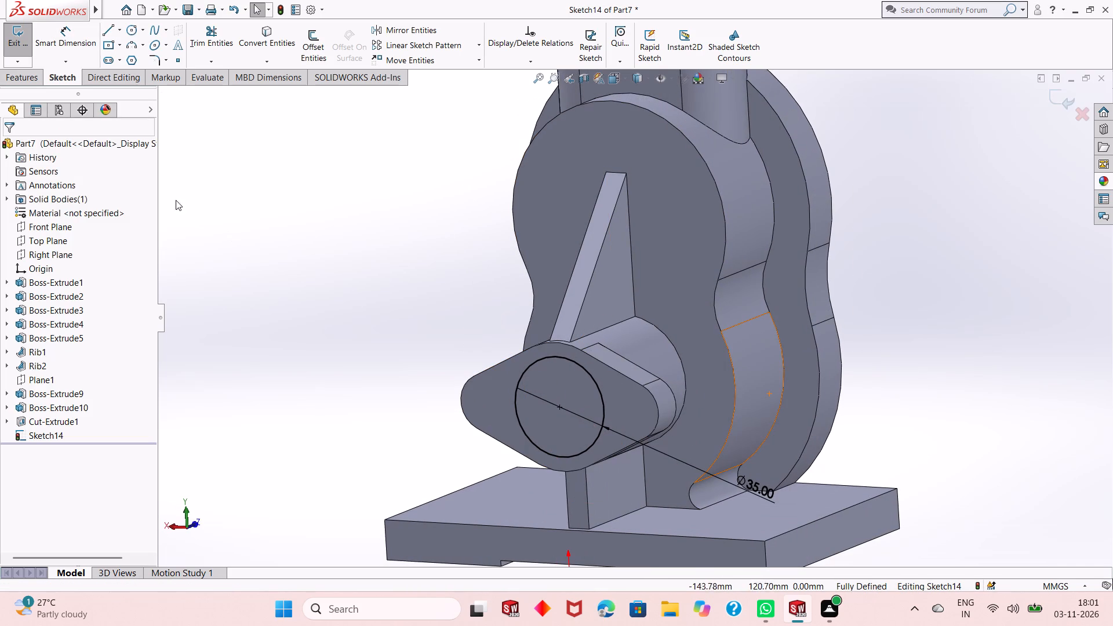
pyautogui.click(38, 81)
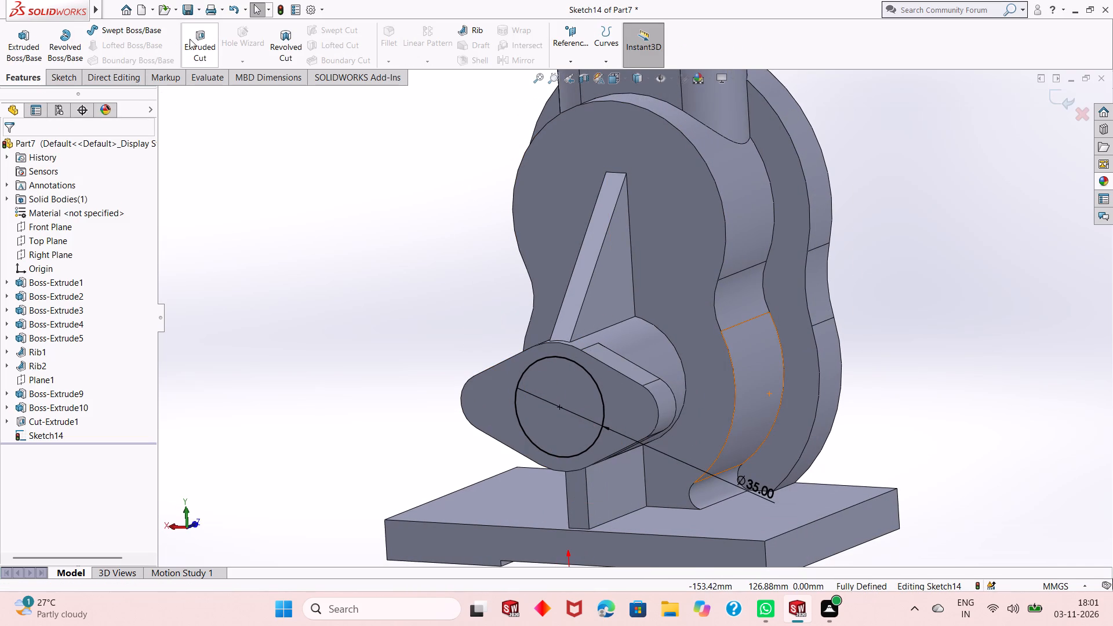
pyautogui.click(191, 38)
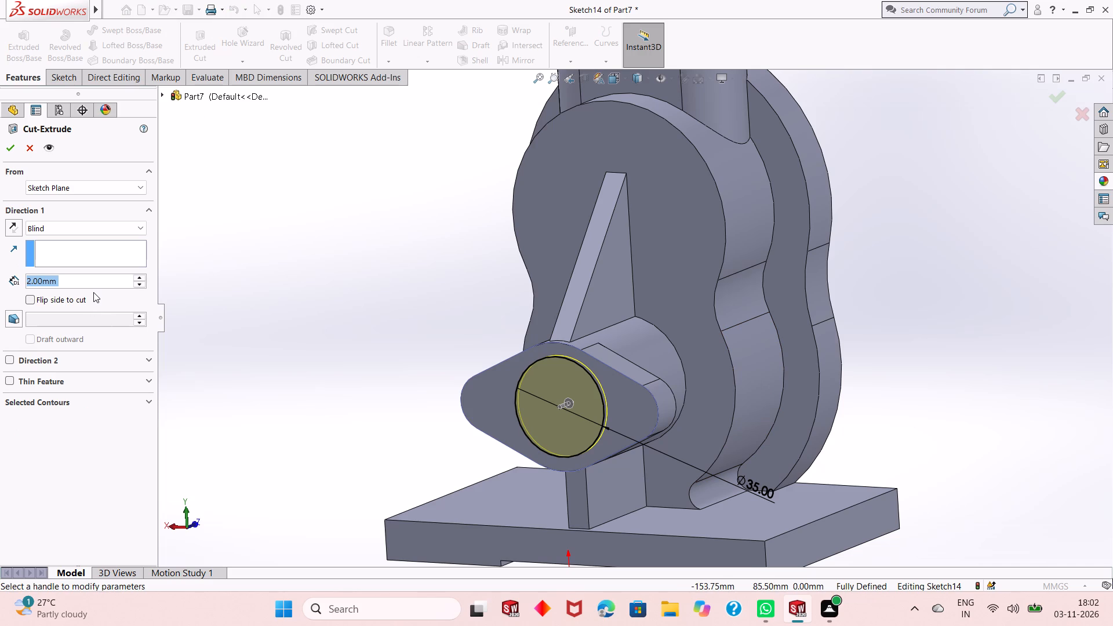
pyautogui.write('24')
pyautogui.press('Return')
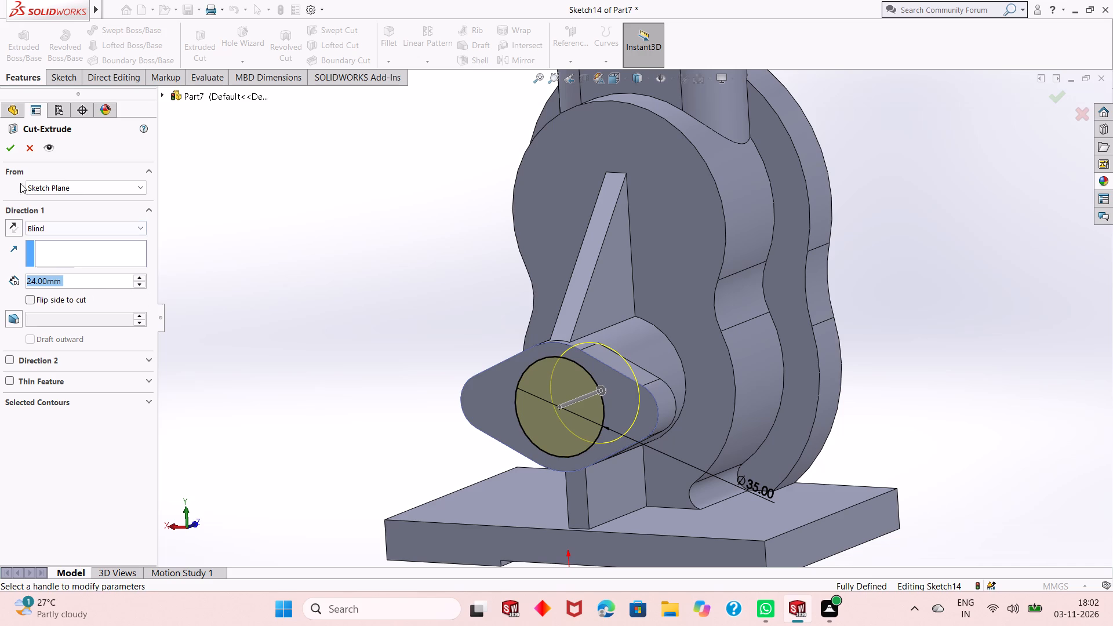
# Complete the 24 mm deep blind cut of the 35 mm circle in the flanged cylinder.
pyautogui.click(2, 144)
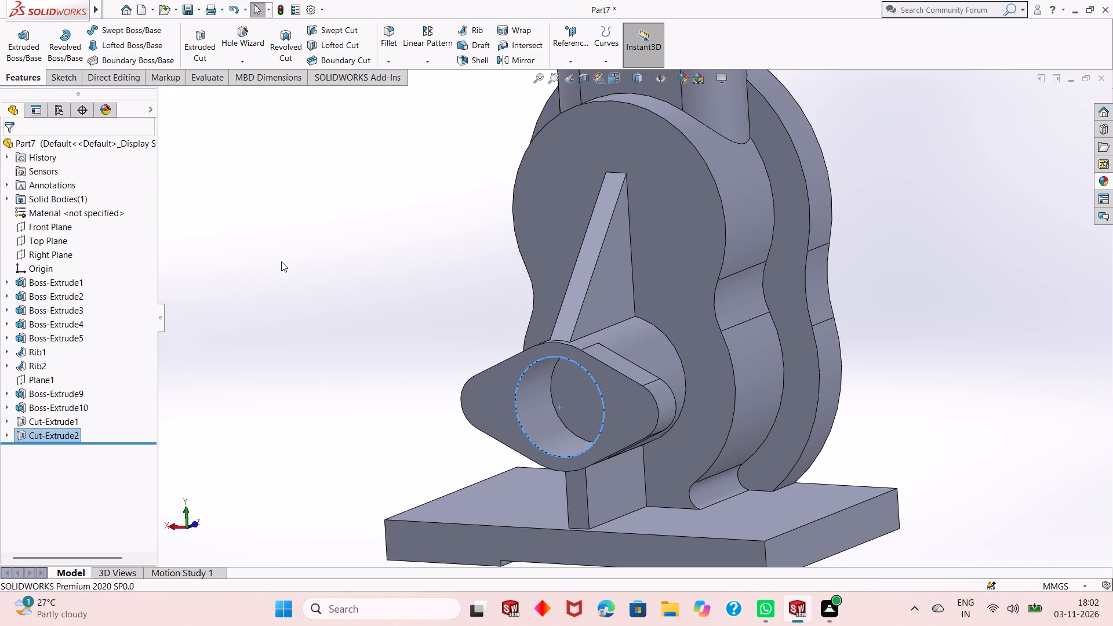
pyautogui.click(462, 330)
# Start a new sketch on the floor of the 35 mm bore and view it straight on.
pyautogui.click(569, 408)
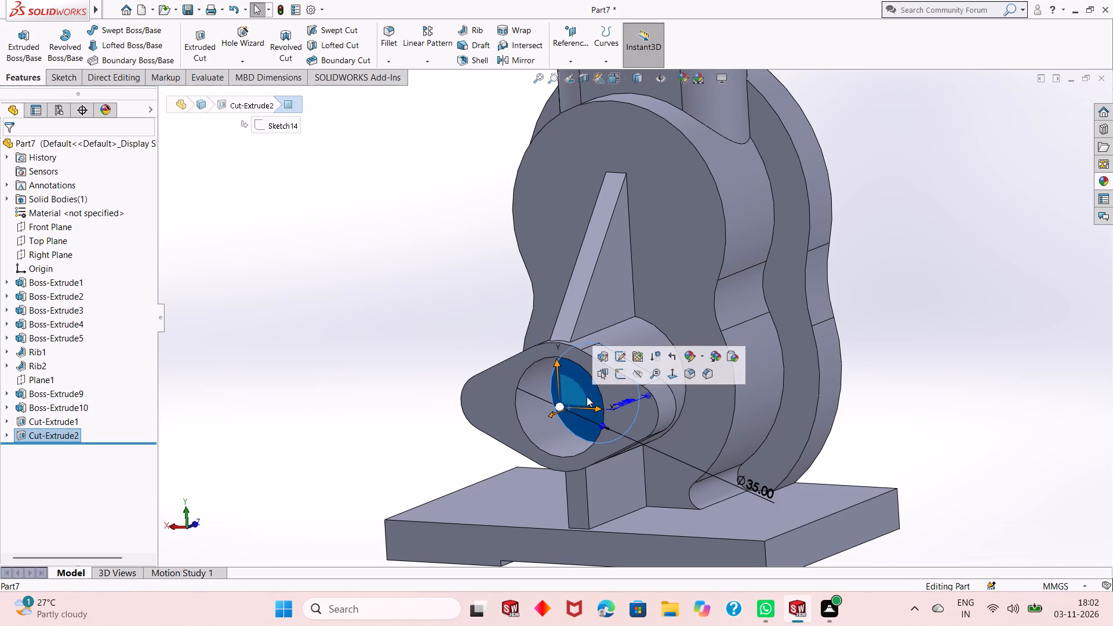
pyautogui.click(615, 377)
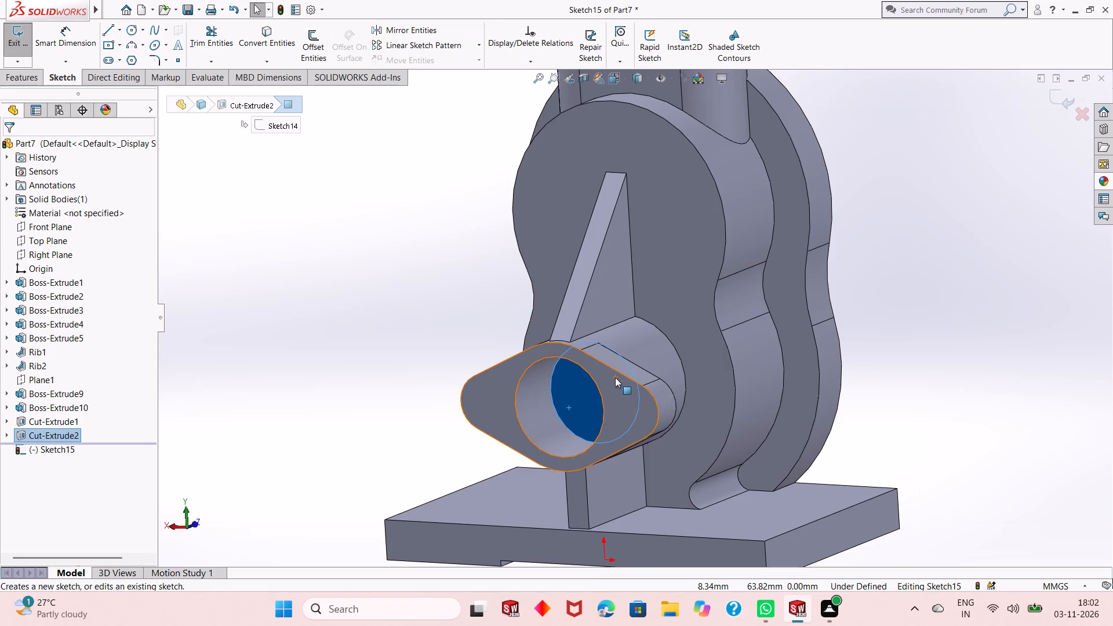
pyautogui.hotkey('ctrl', '8')
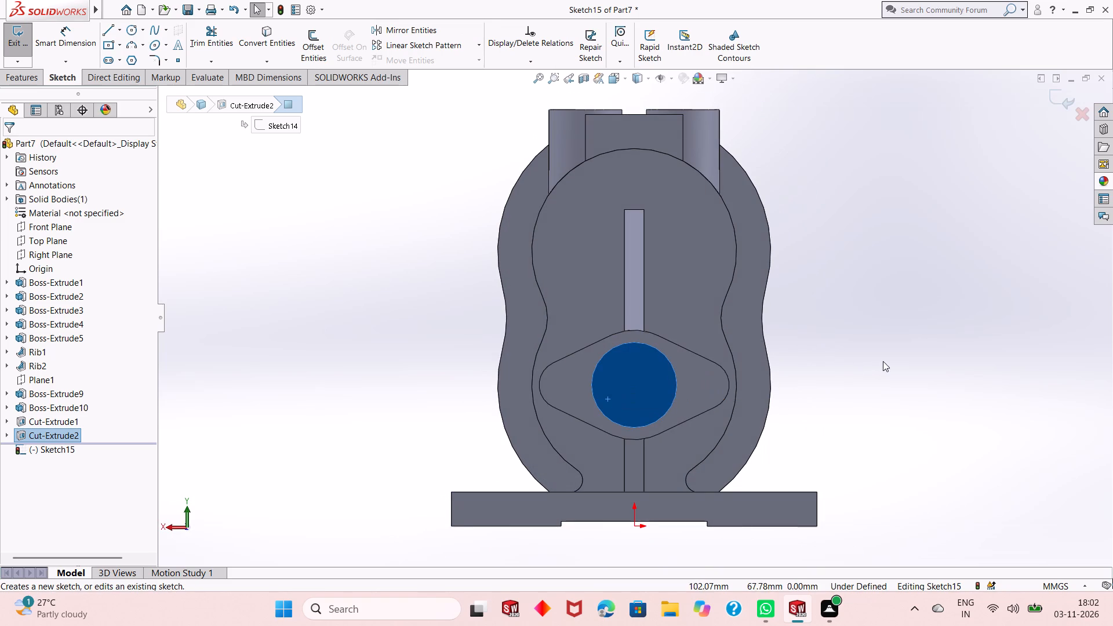
# Sketch a circle about 23 mm in diameter at the centre of the bore floor.
pyautogui.scroll(-1, 883, 361)
pyautogui.click(367, 376)
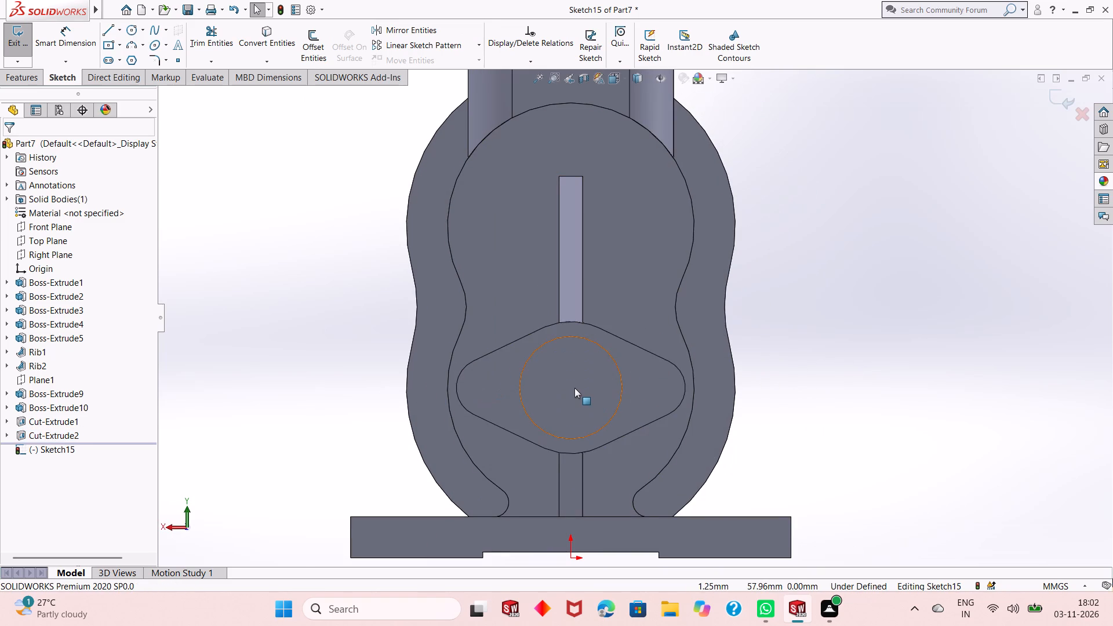
pyautogui.scroll(-1, 574, 388)
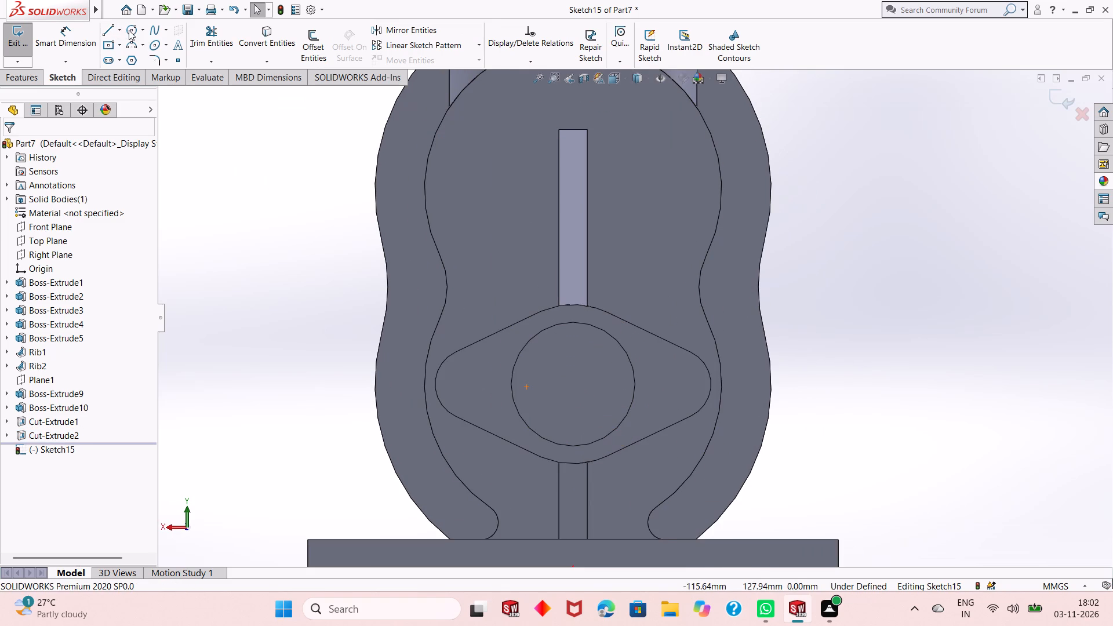
pyautogui.click(129, 31)
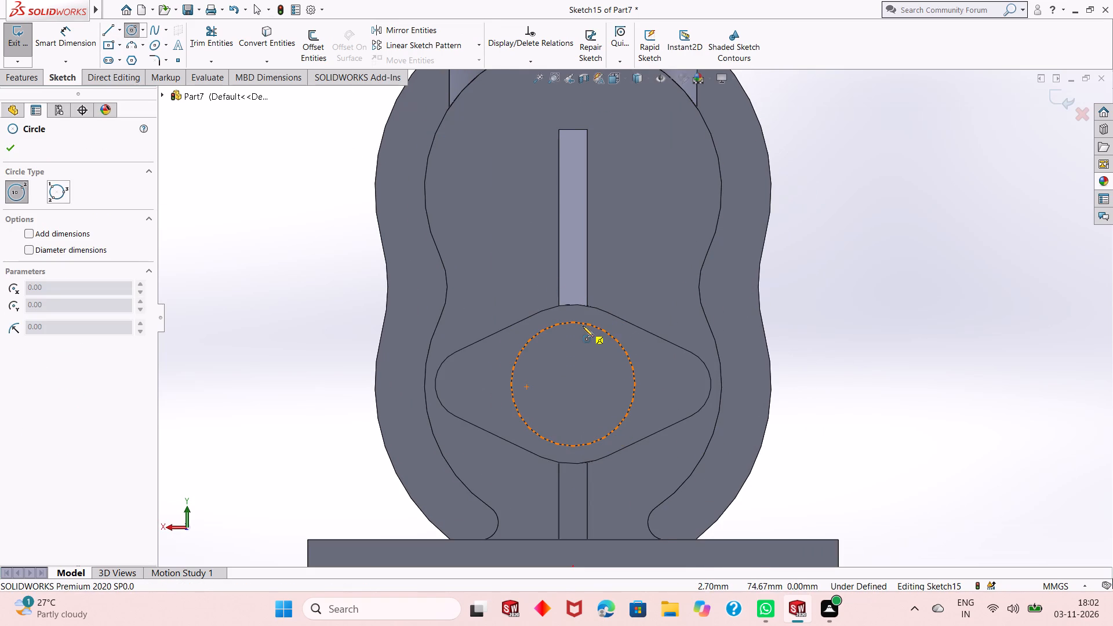
pyautogui.click(574, 384)
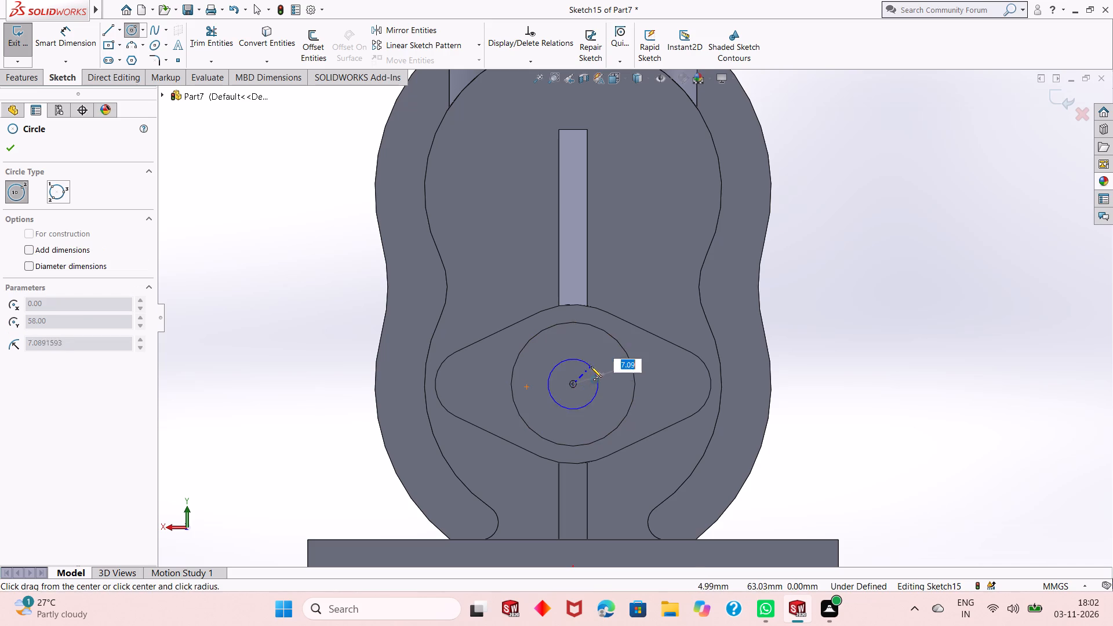
pyautogui.click(596, 351)
pyautogui.rightClick(815, 256)
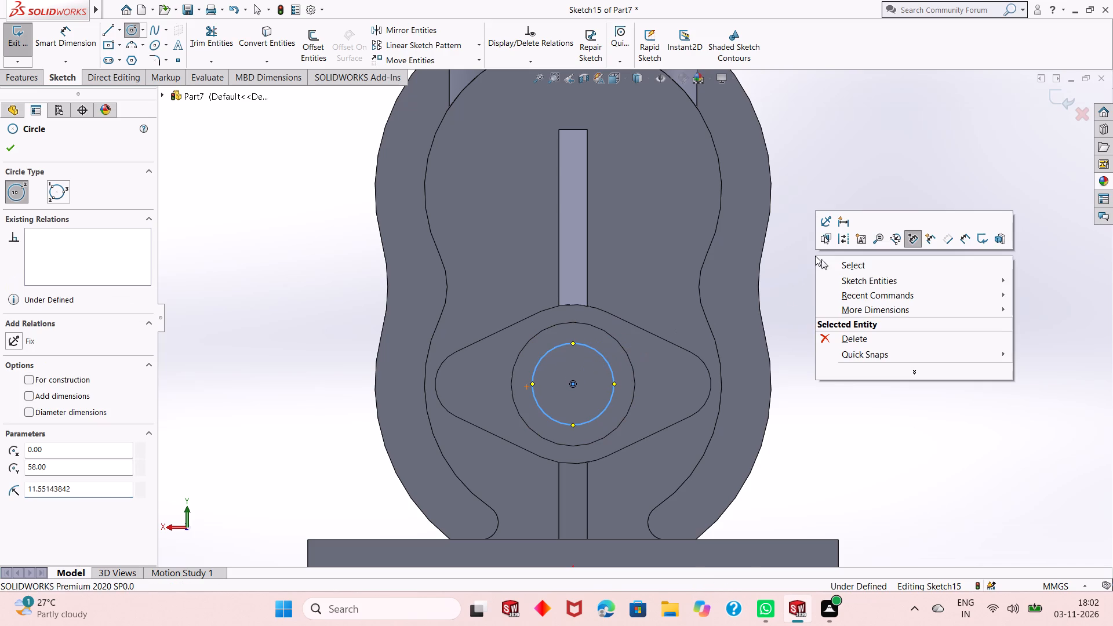
pyautogui.click(822, 267)
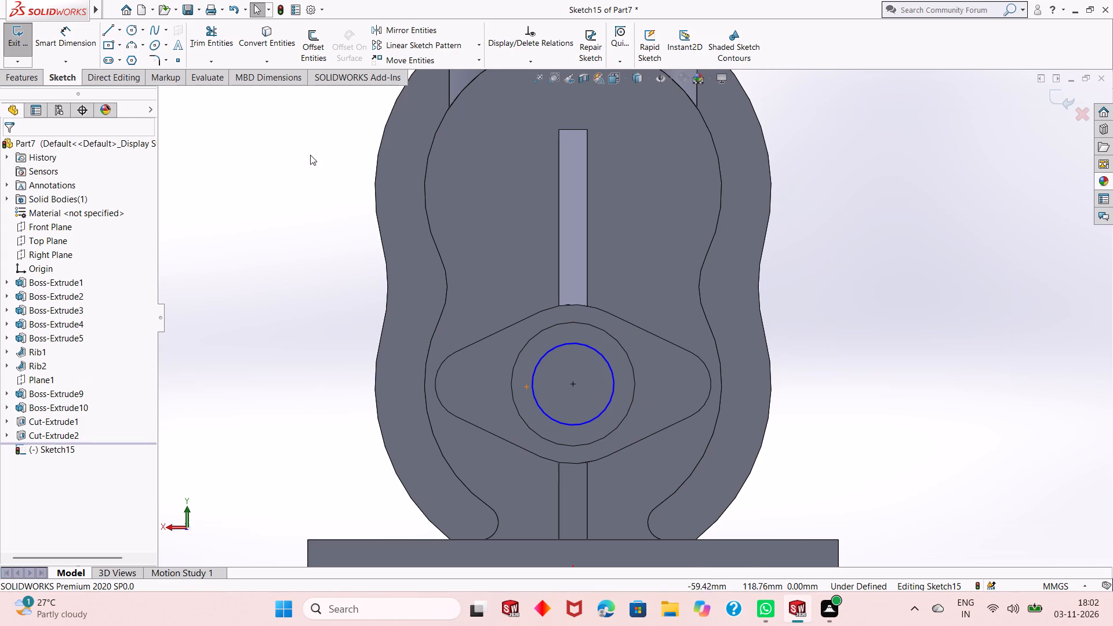
# Dimension the circle's diameter as 30 mm.
pyautogui.click(58, 36)
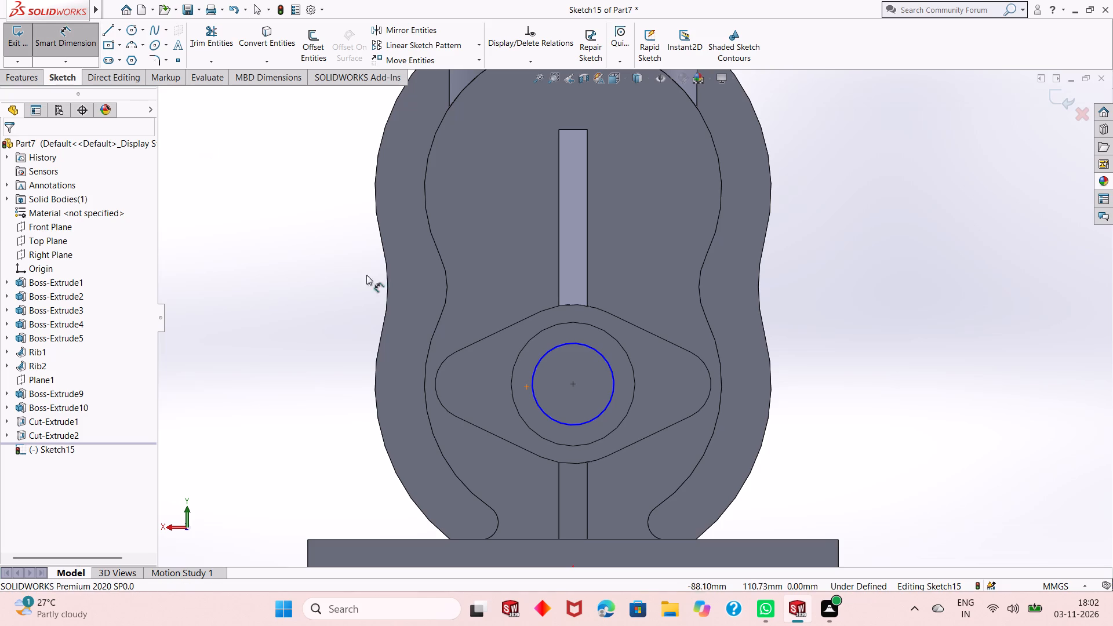
pyautogui.click(576, 425)
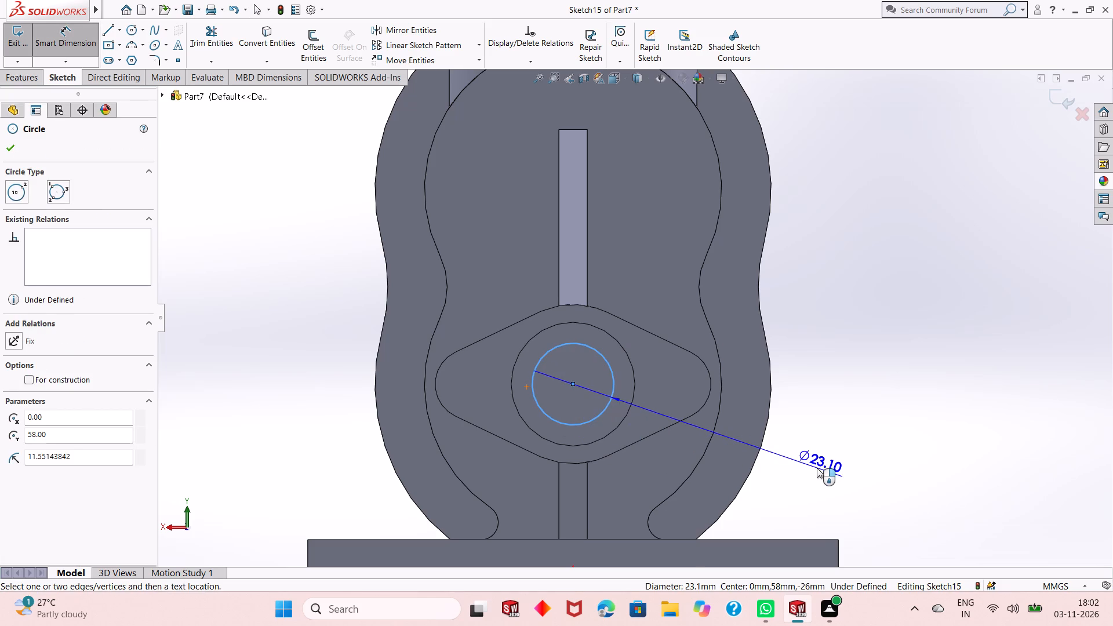
pyautogui.click(817, 468)
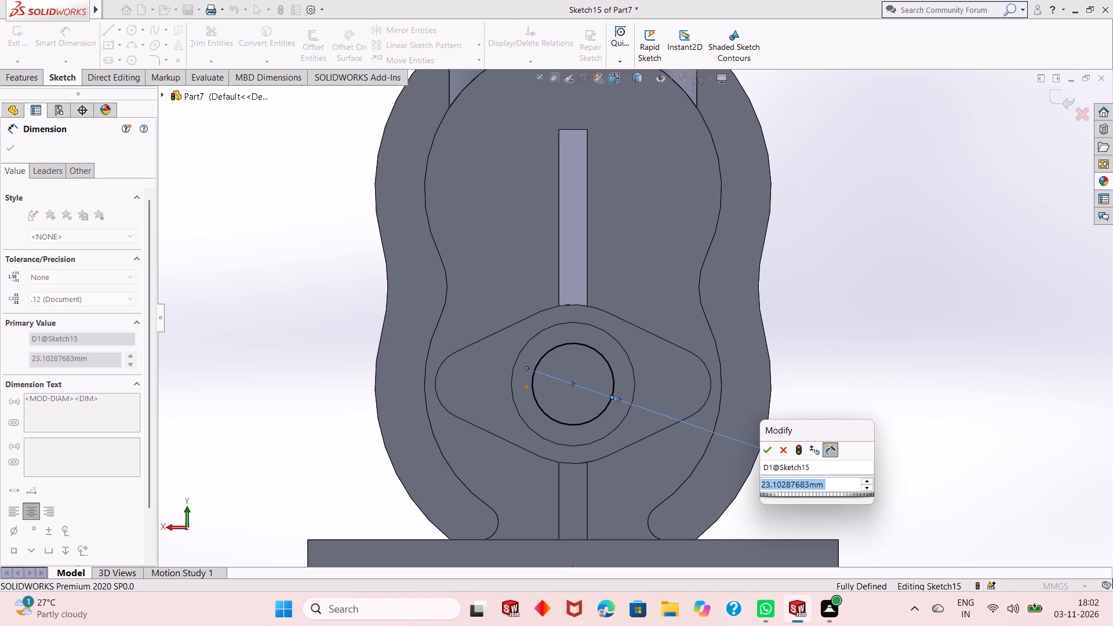
pyautogui.write('30')
pyautogui.press('Return')
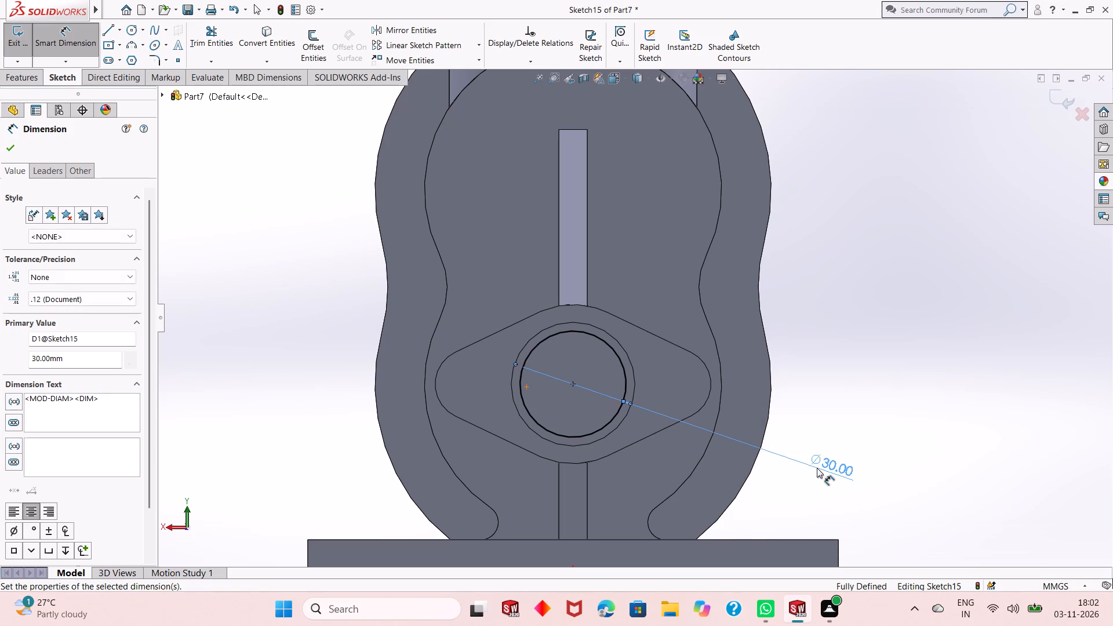
pyautogui.rightClick(828, 255)
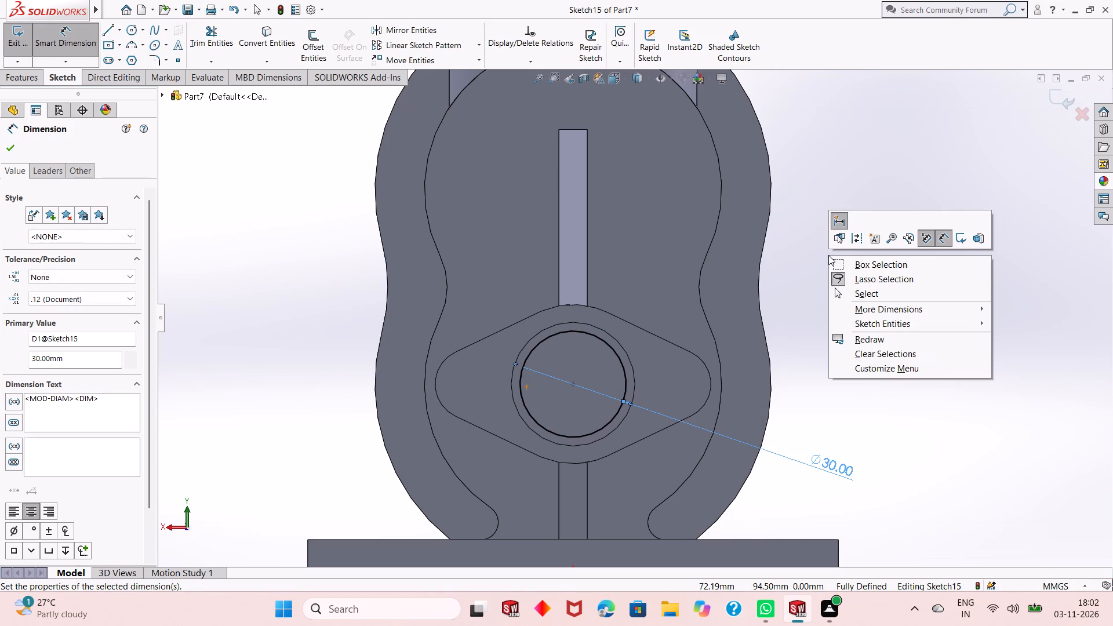
pyautogui.click(840, 289)
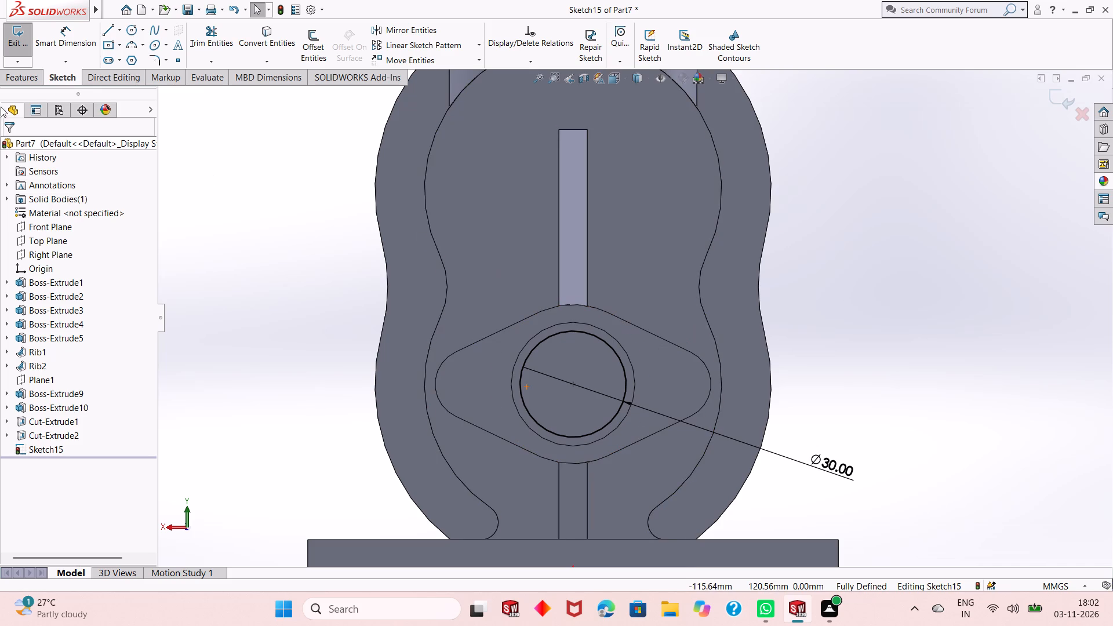
# Start a blind extruded cut of the 30 mm circle from the bore floor towards the two-lobed upright.
pyautogui.click(31, 83)
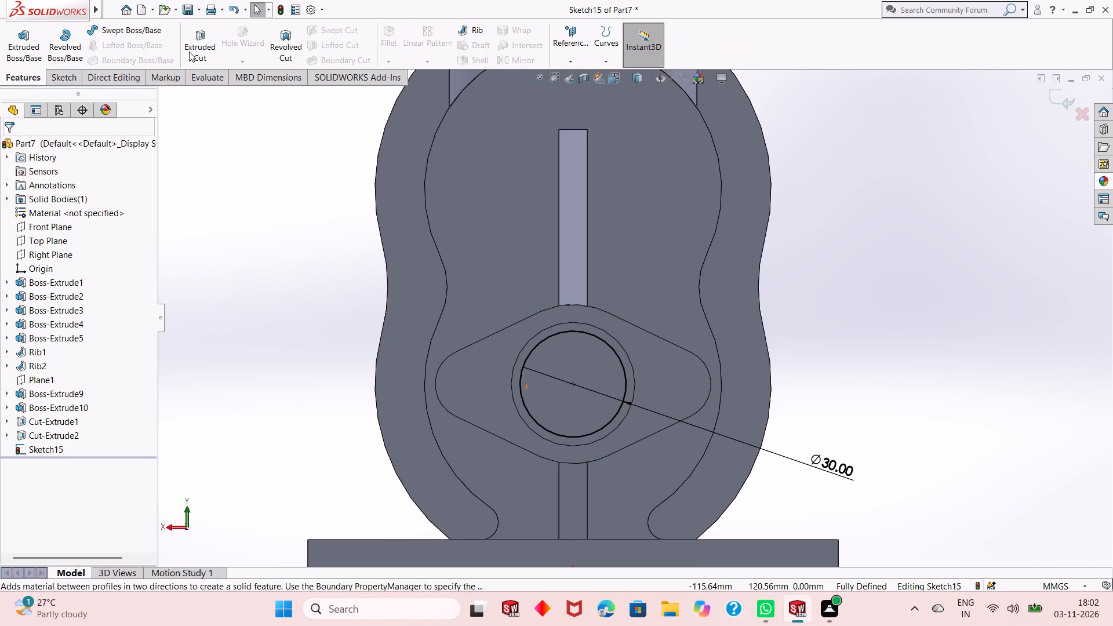
pyautogui.click(189, 52)
pyautogui.scroll(3, 504, 374)
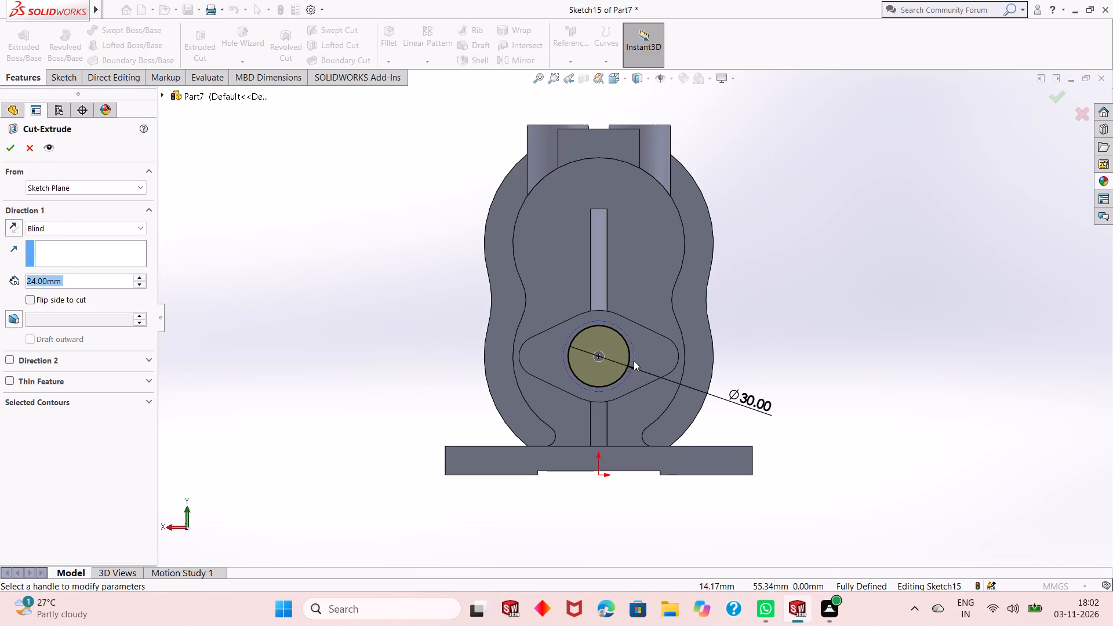
pyautogui.moveTo(681, 338); pyautogui.dragTo(562, 374, button='middle')
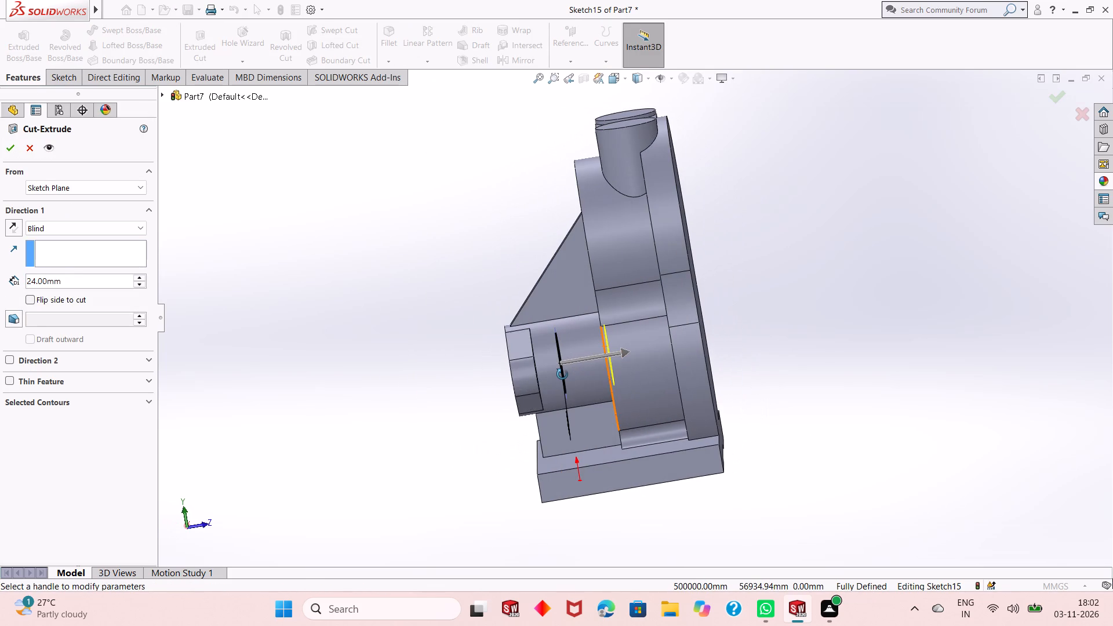
pyautogui.moveTo(562, 374); pyautogui.dragTo(578, 363, button='middle')
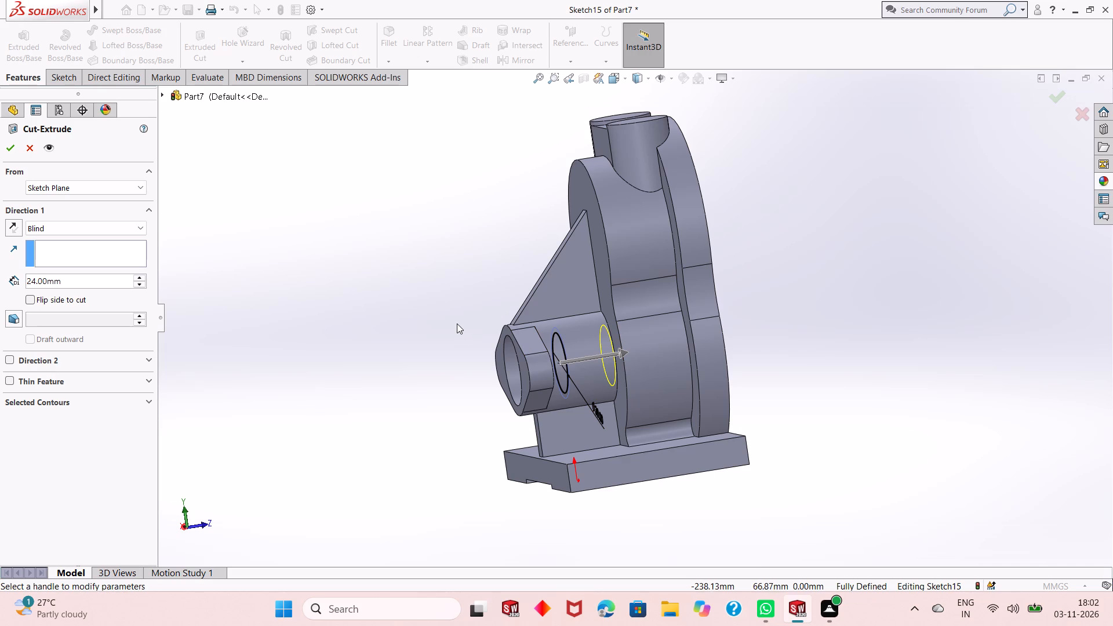
pyautogui.doubleClick(93, 282)
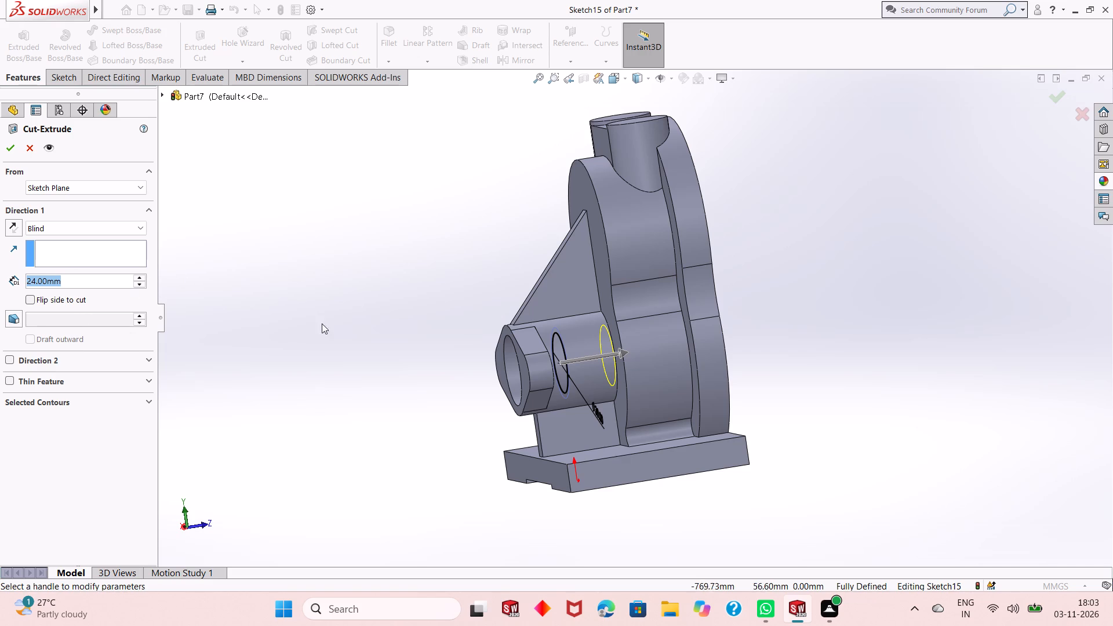
pyautogui.moveTo(425, 390); pyautogui.dragTo(416, 391, button='middle')
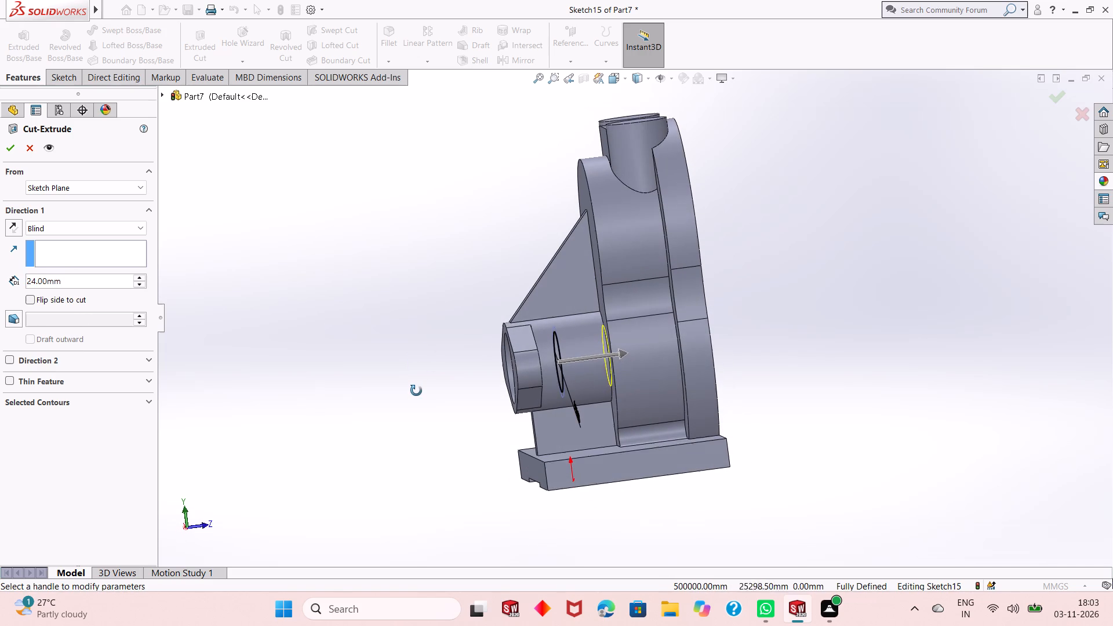
pyautogui.moveTo(416, 391); pyautogui.dragTo(416, 392, button='middle')
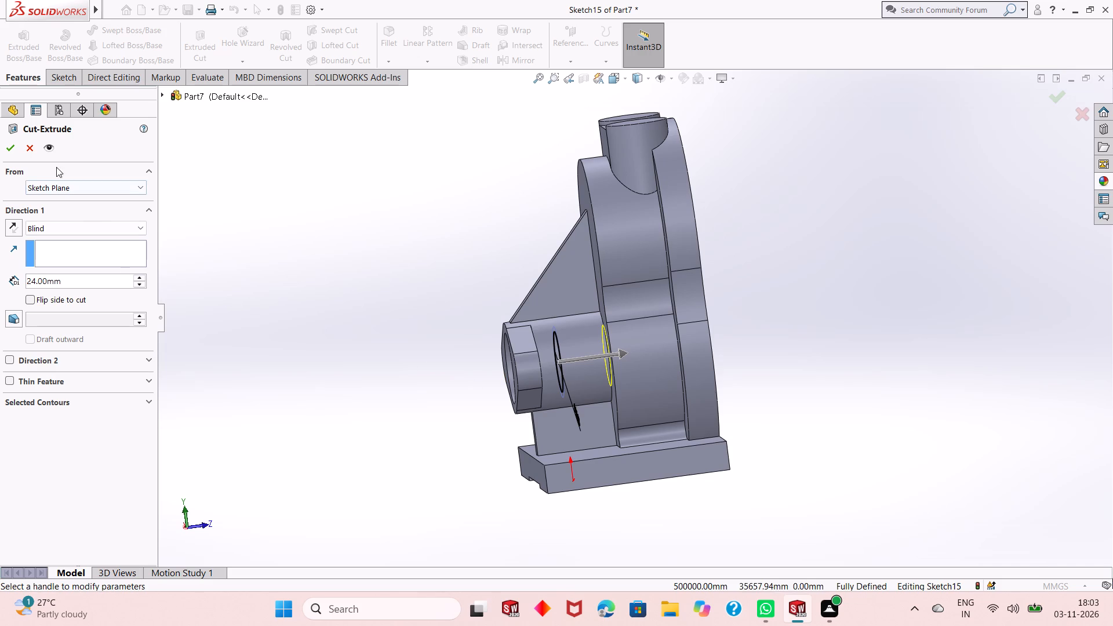
pyautogui.moveTo(489, 415); pyautogui.dragTo(507, 428, button='middle')
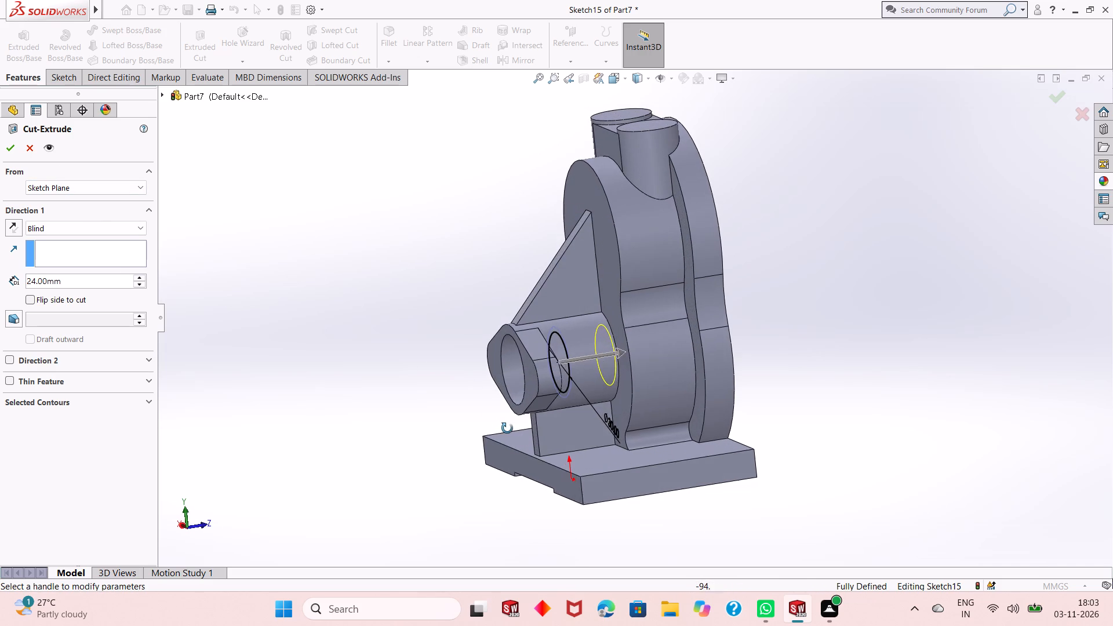
pyautogui.moveTo(507, 428); pyautogui.dragTo(505, 440, button='middle')
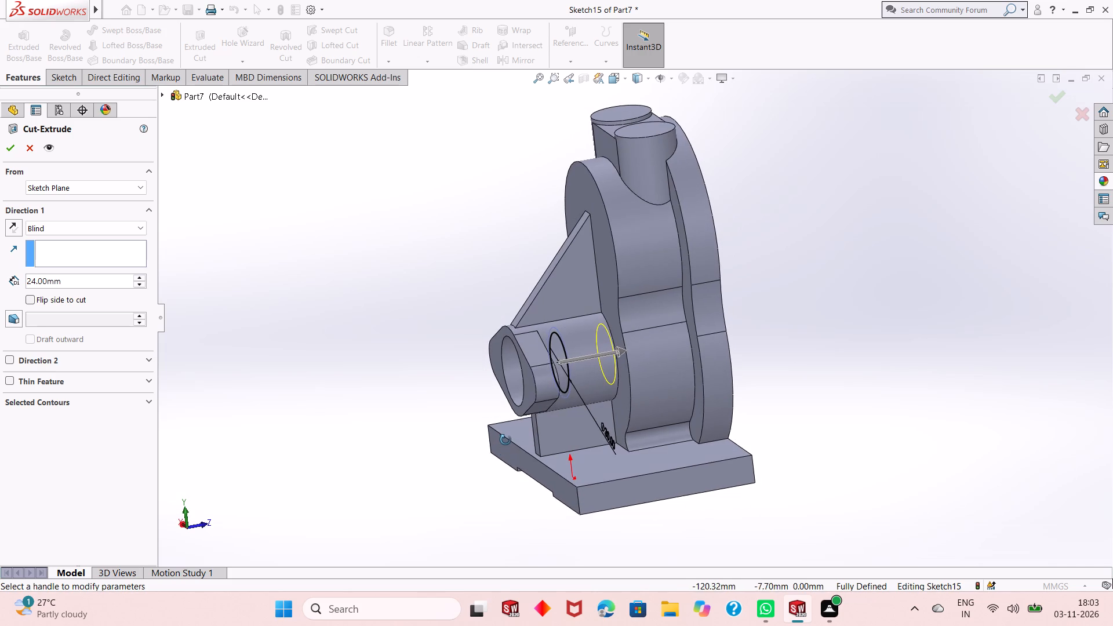
pyautogui.moveTo(505, 440); pyautogui.dragTo(512, 398, button='middle')
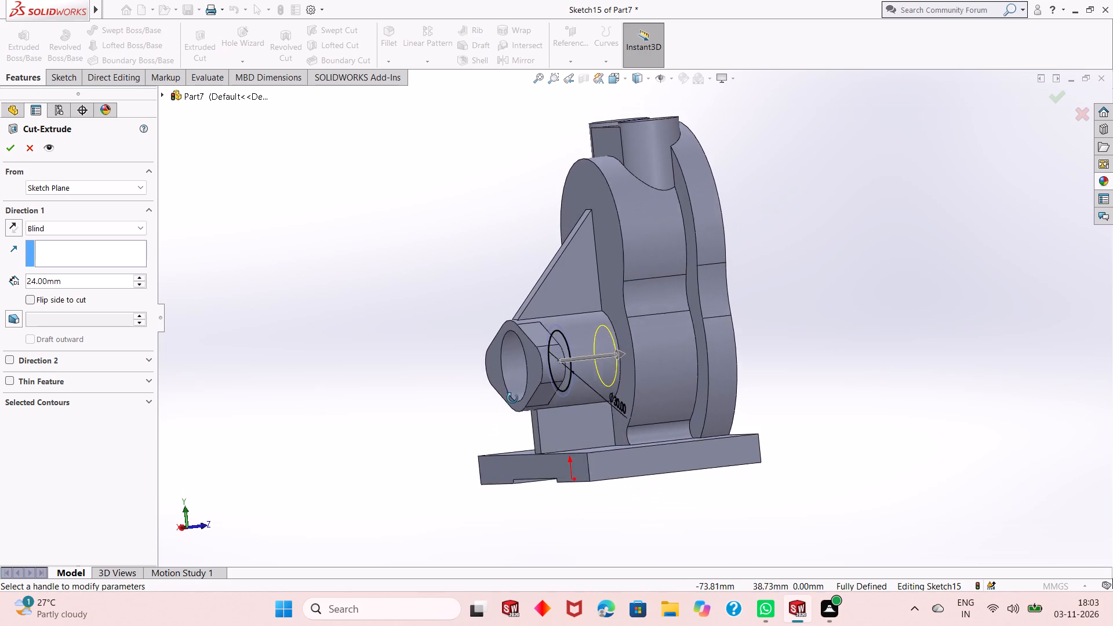
pyautogui.moveTo(512, 398); pyautogui.dragTo(489, 458, button='middle')
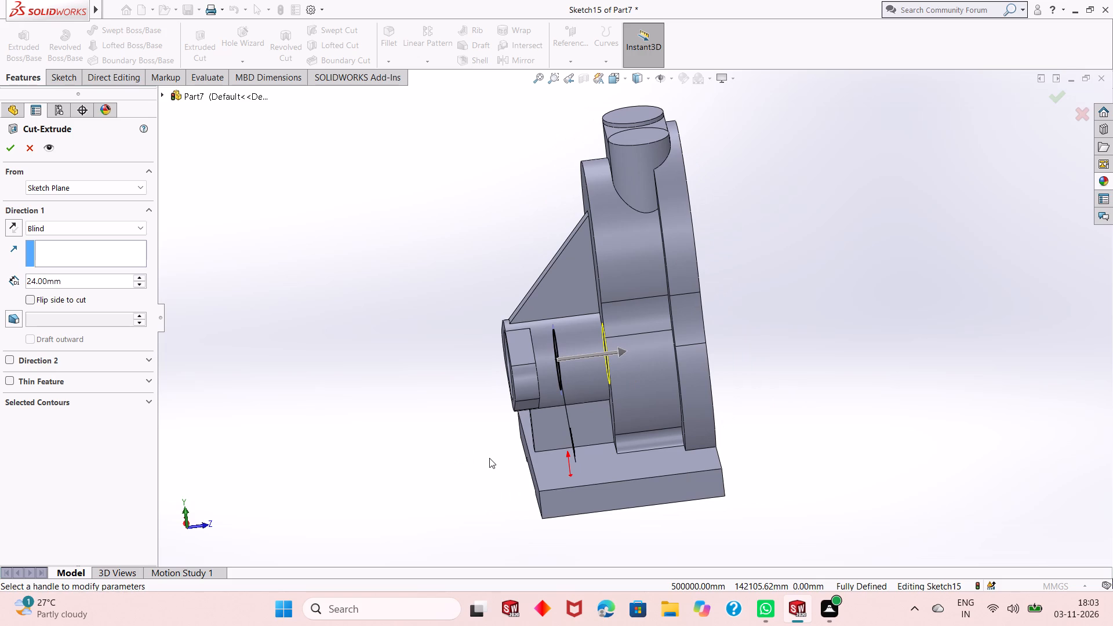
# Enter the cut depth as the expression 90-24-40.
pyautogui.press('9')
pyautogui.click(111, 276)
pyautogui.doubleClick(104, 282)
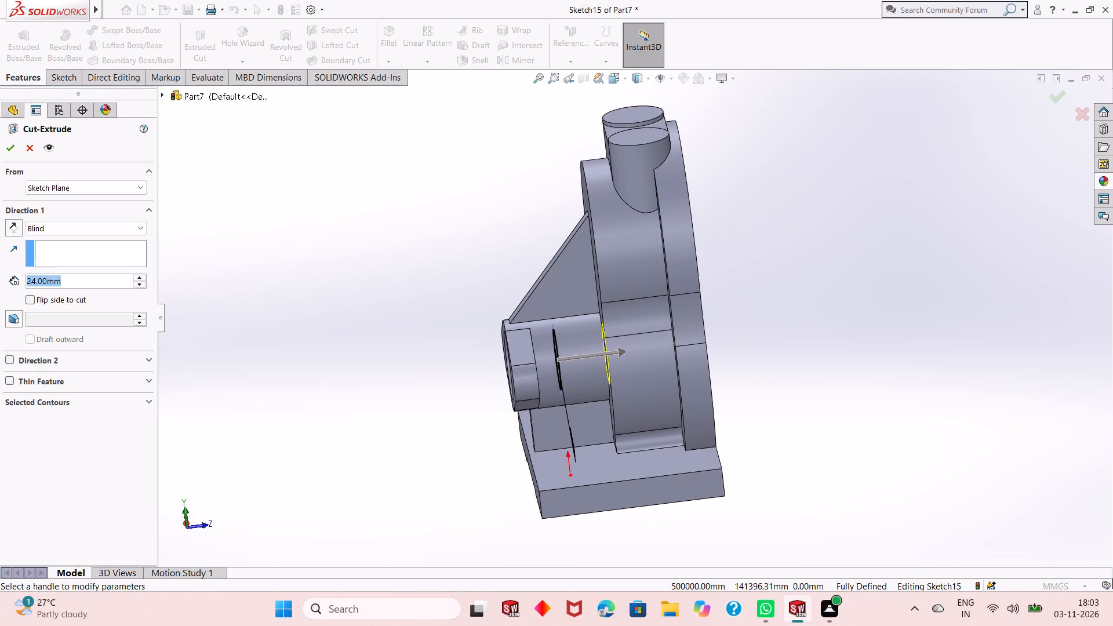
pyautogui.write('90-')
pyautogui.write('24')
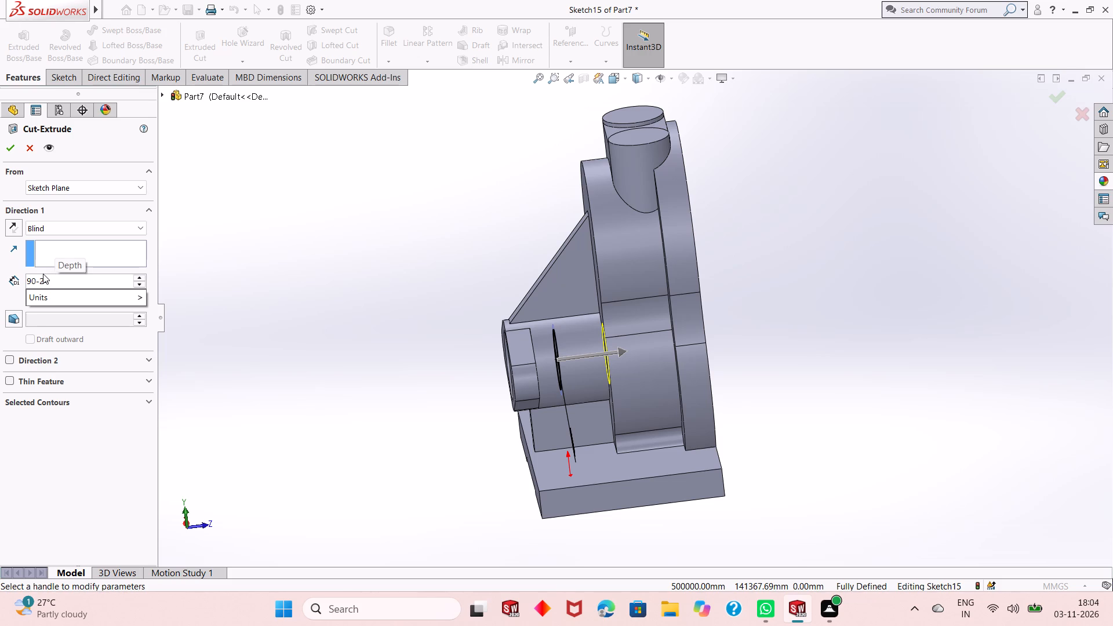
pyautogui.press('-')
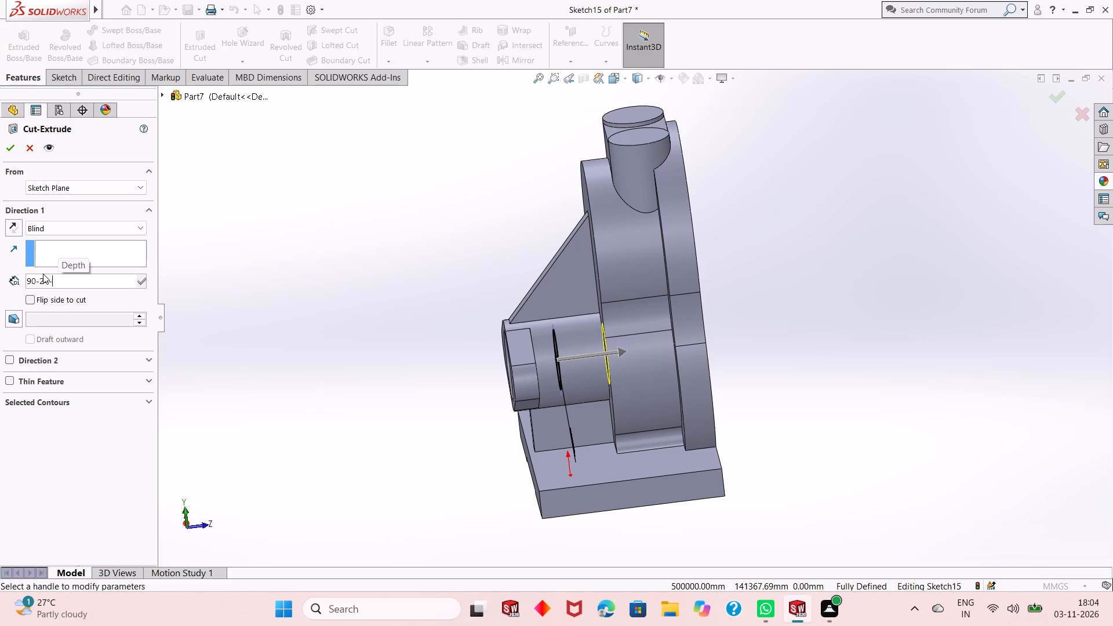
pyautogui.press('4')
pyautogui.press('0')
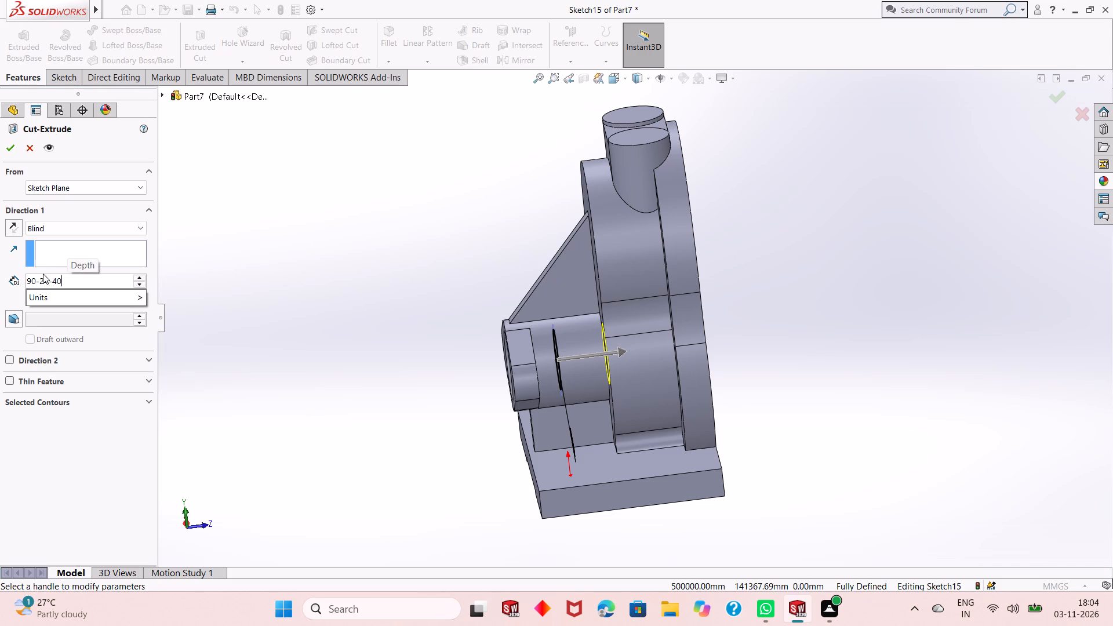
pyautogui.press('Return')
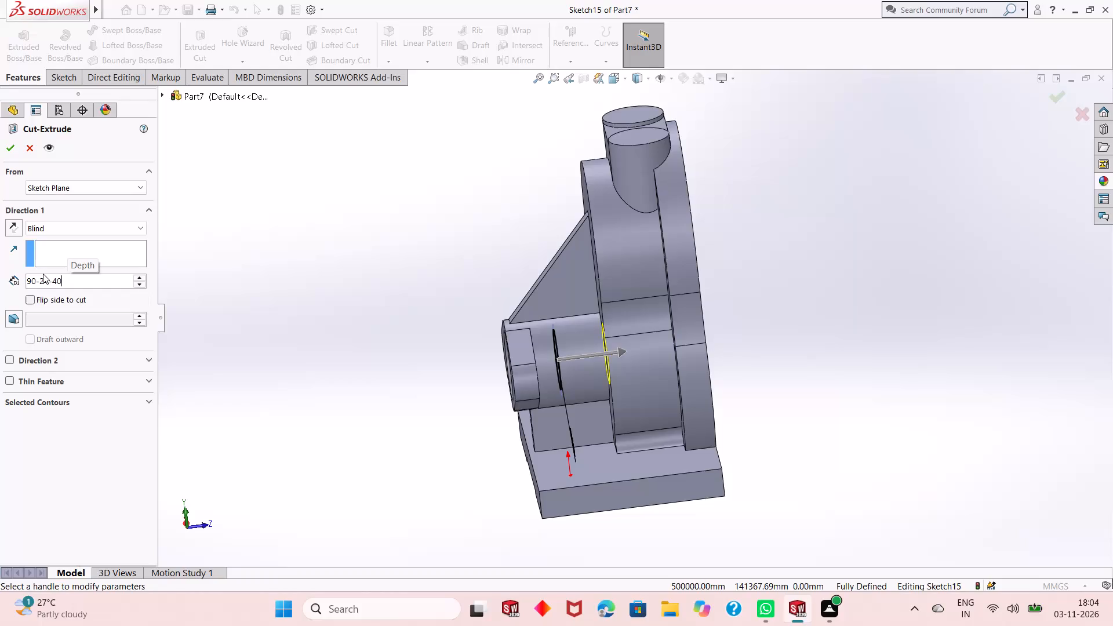
# Set the cut depth to 24 mm and complete the blind extruded cut of the 30 mm circle.
pyautogui.write('24')
pyautogui.press('Return')
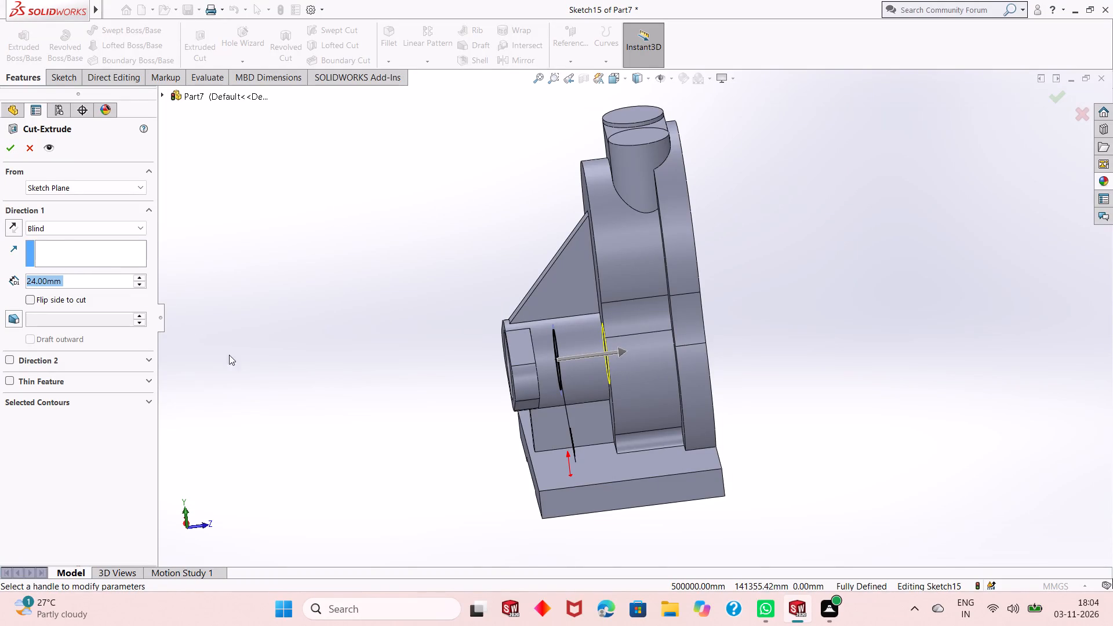
pyautogui.moveTo(309, 406); pyautogui.dragTo(321, 380, button='middle')
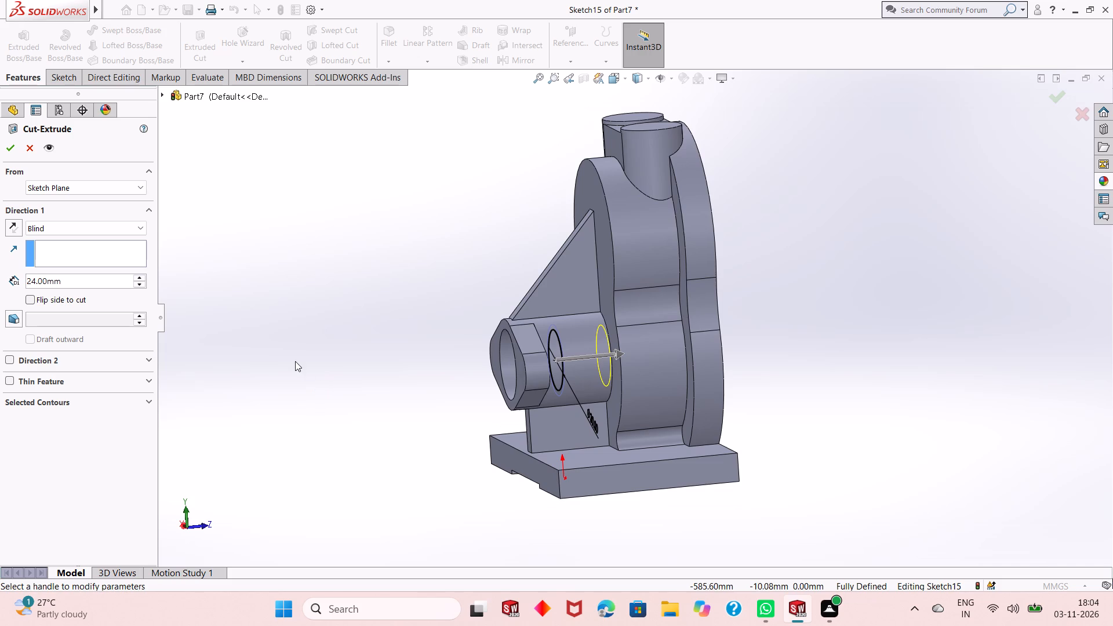
pyautogui.moveTo(370, 367); pyautogui.dragTo(354, 379, button='middle')
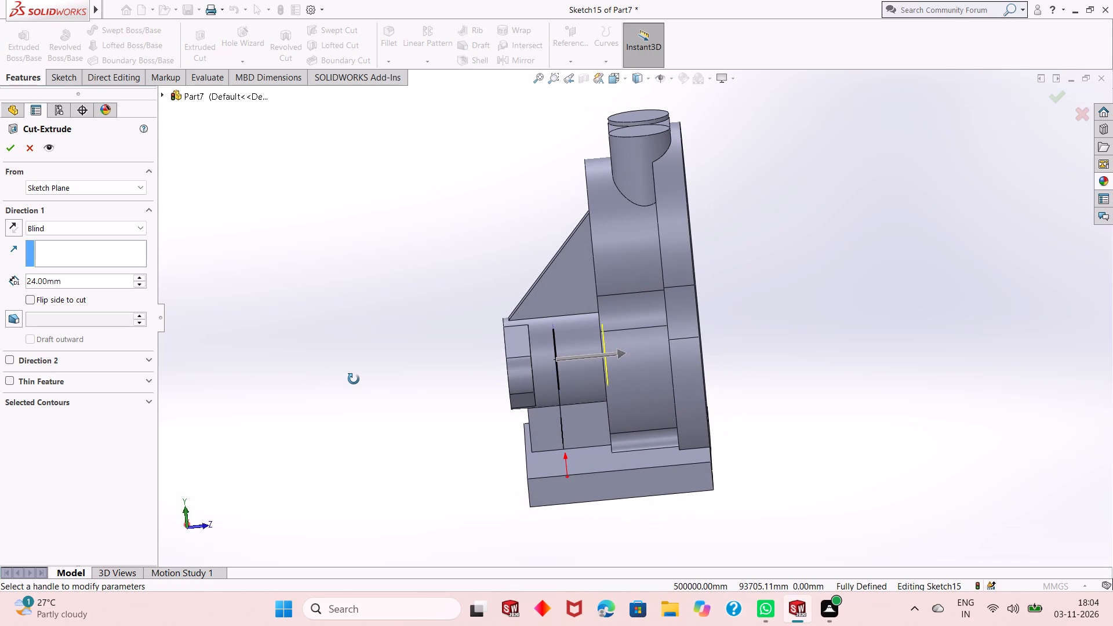
pyautogui.moveTo(354, 379); pyautogui.dragTo(353, 380, button='middle')
pyautogui.scroll(-3, 520, 336)
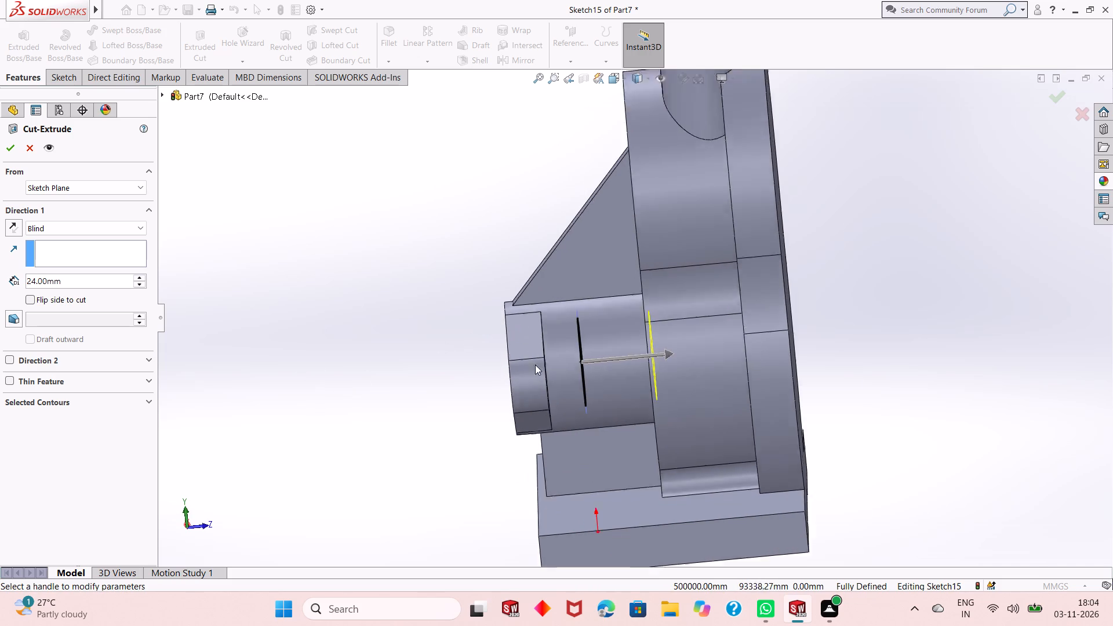
pyautogui.moveTo(577, 447); pyautogui.dragTo(577, 455, button='middle')
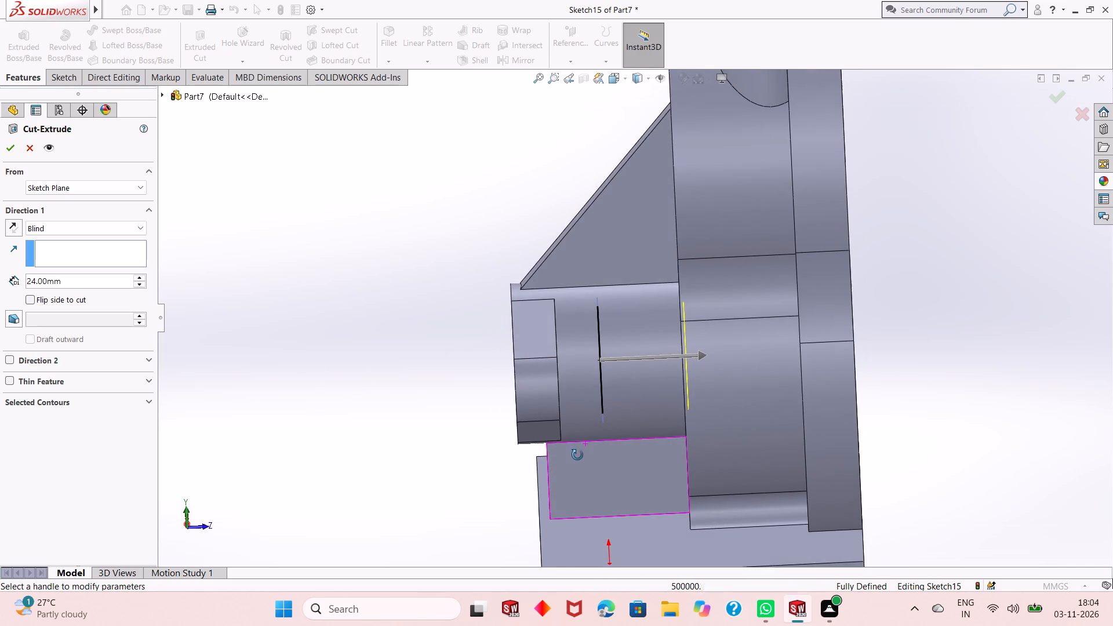
pyautogui.moveTo(577, 455); pyautogui.dragTo(578, 457, button='middle')
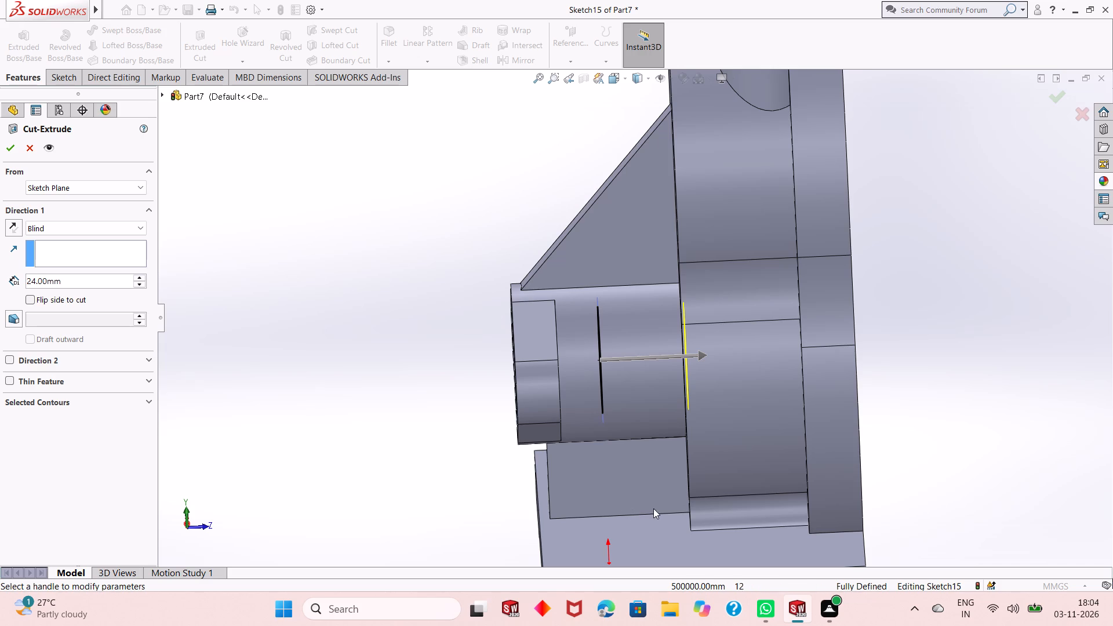
pyautogui.moveTo(700, 418); pyautogui.dragTo(711, 403, button='middle')
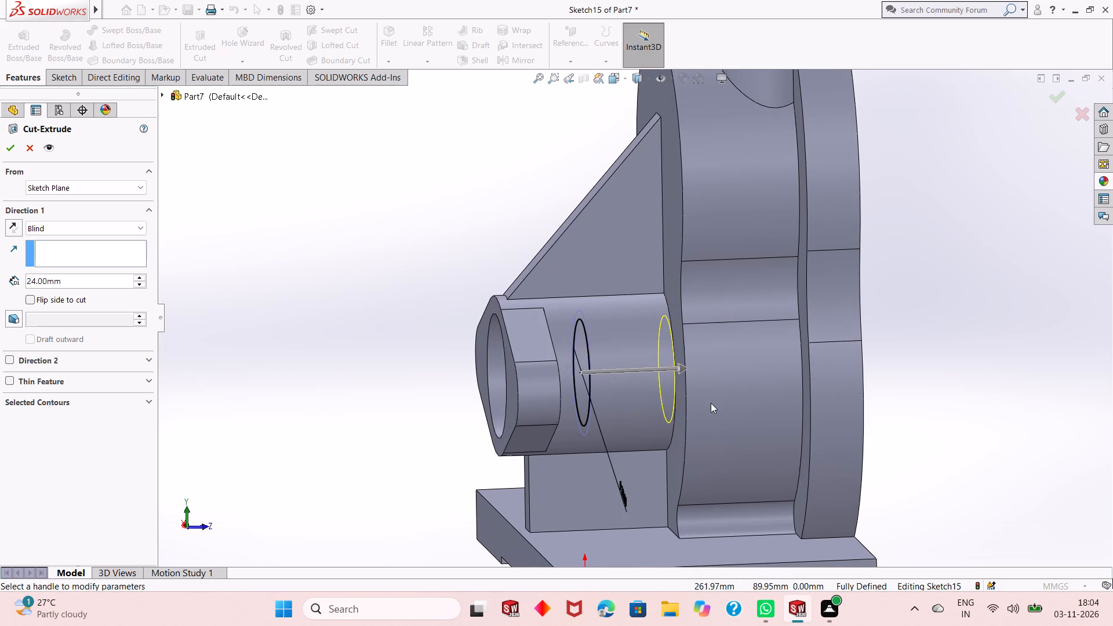
pyautogui.scroll(1, 694, 407)
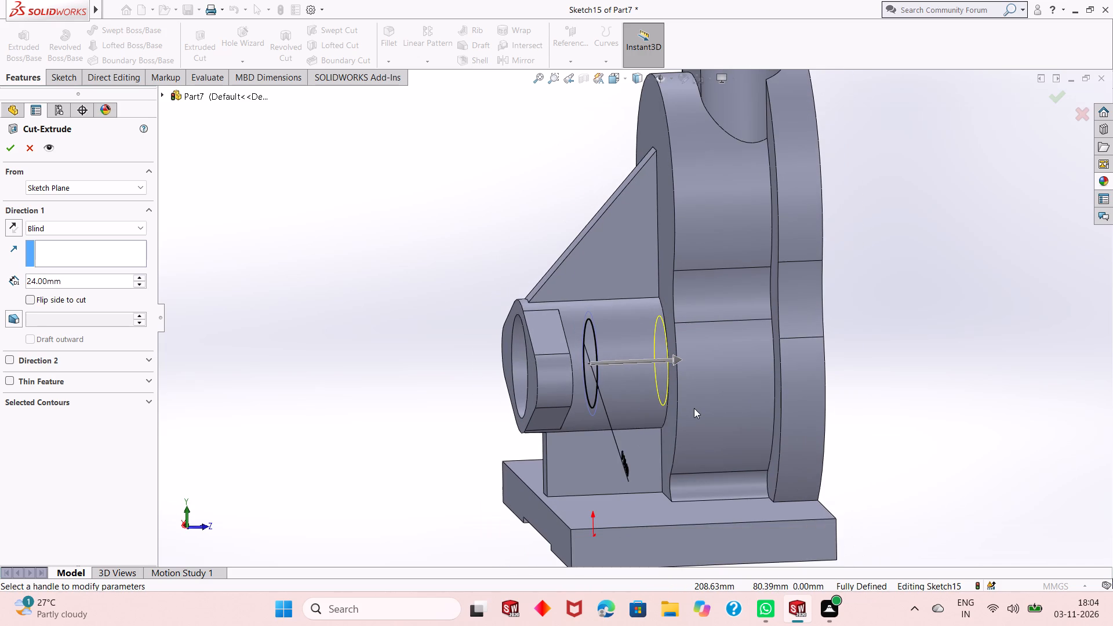
pyautogui.moveTo(574, 382); pyautogui.dragTo(566, 394, button='middle')
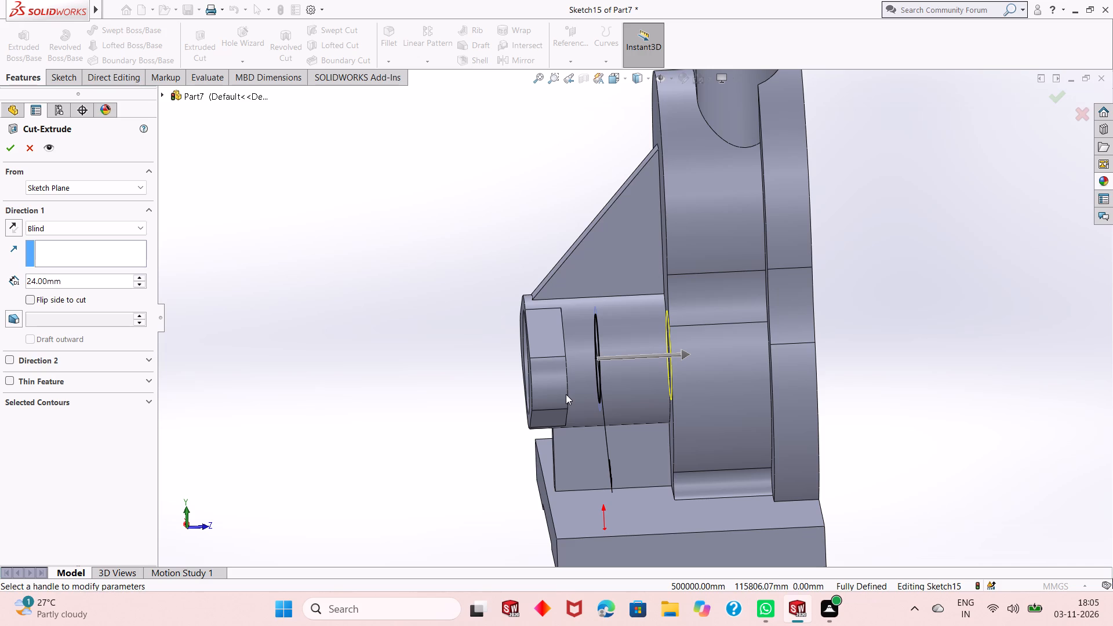
pyautogui.click(12, 148)
pyautogui.click(326, 304)
# On the floor of the 30 mm bore, sketch a concentric circle about 25 mm in diameter.
pyautogui.moveTo(402, 377); pyautogui.dragTo(491, 350, button='middle')
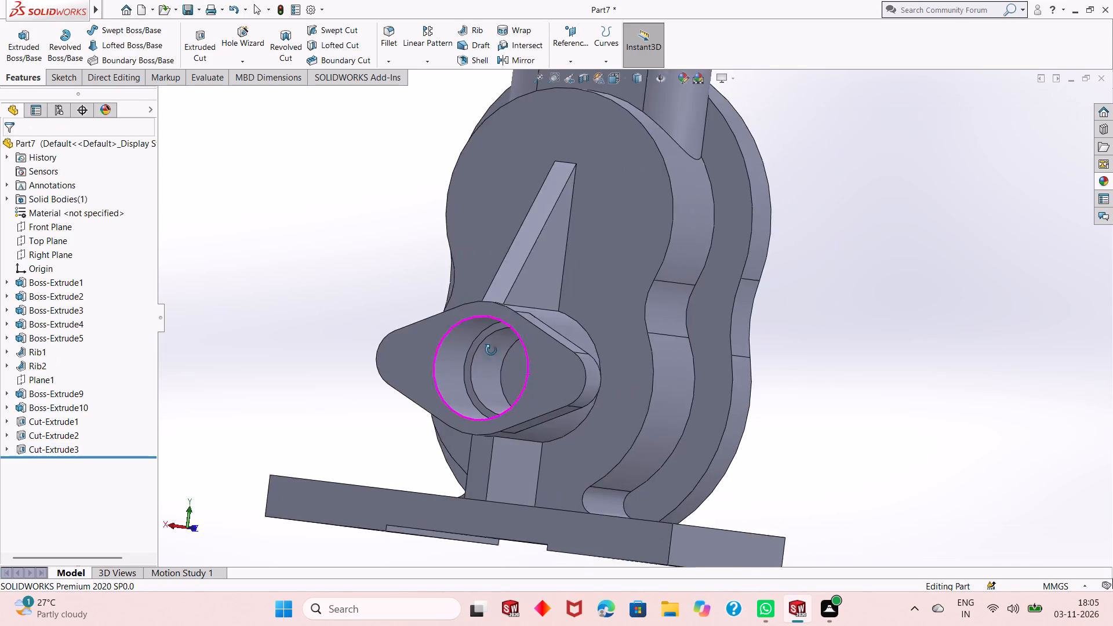
pyautogui.moveTo(491, 350); pyautogui.dragTo(505, 359, button='middle')
pyautogui.click(505, 359)
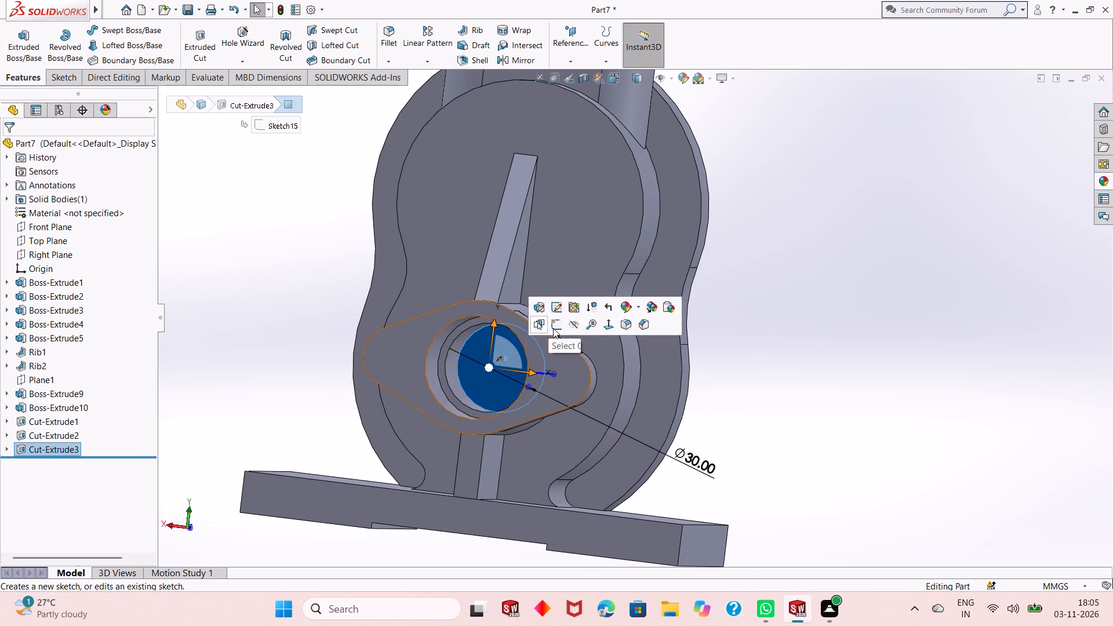
pyautogui.click(553, 328)
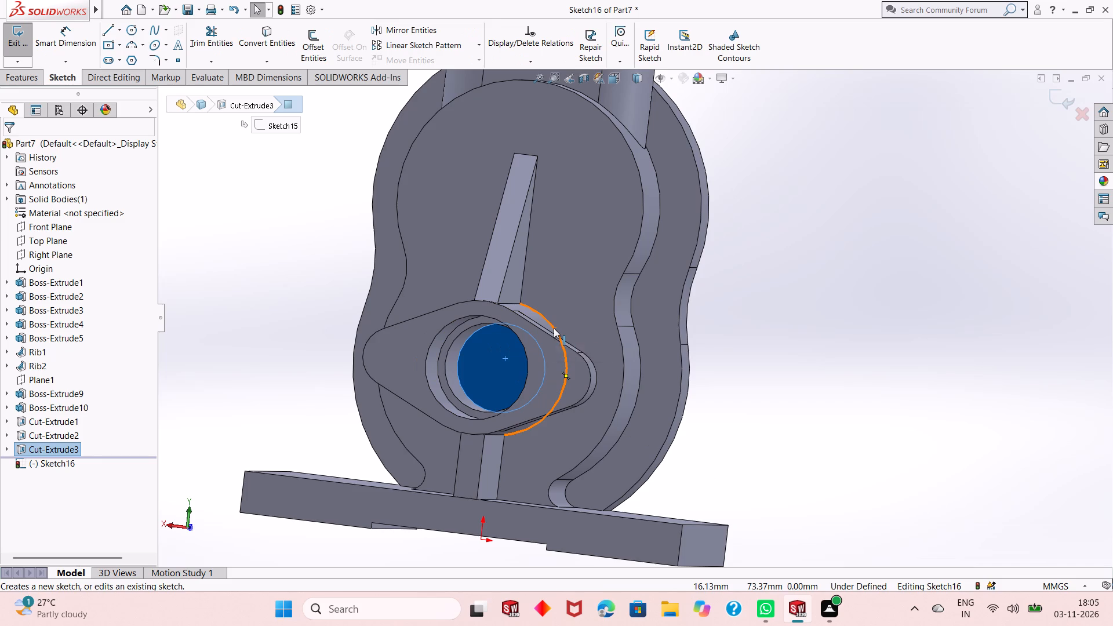
pyautogui.hotkey('ctrl', '8')
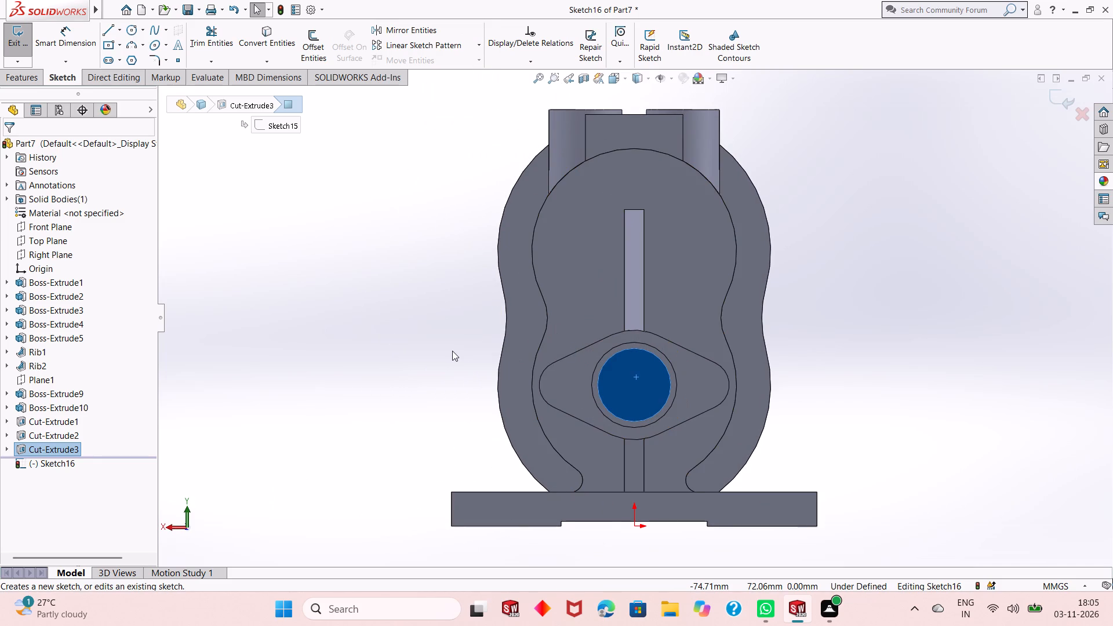
pyautogui.click(452, 351)
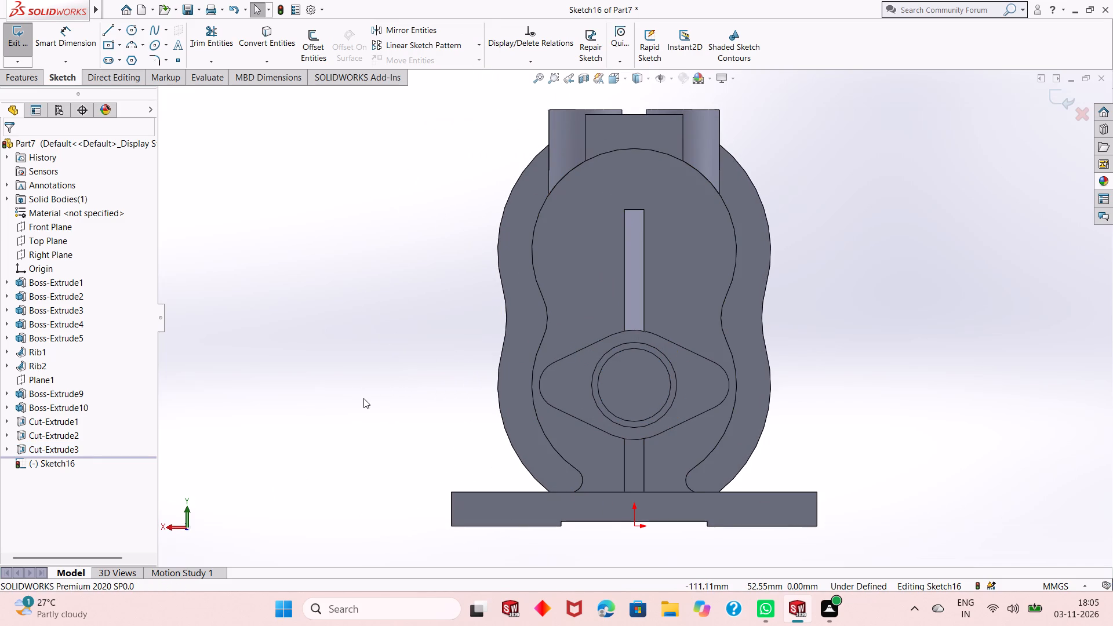
pyautogui.click(130, 28)
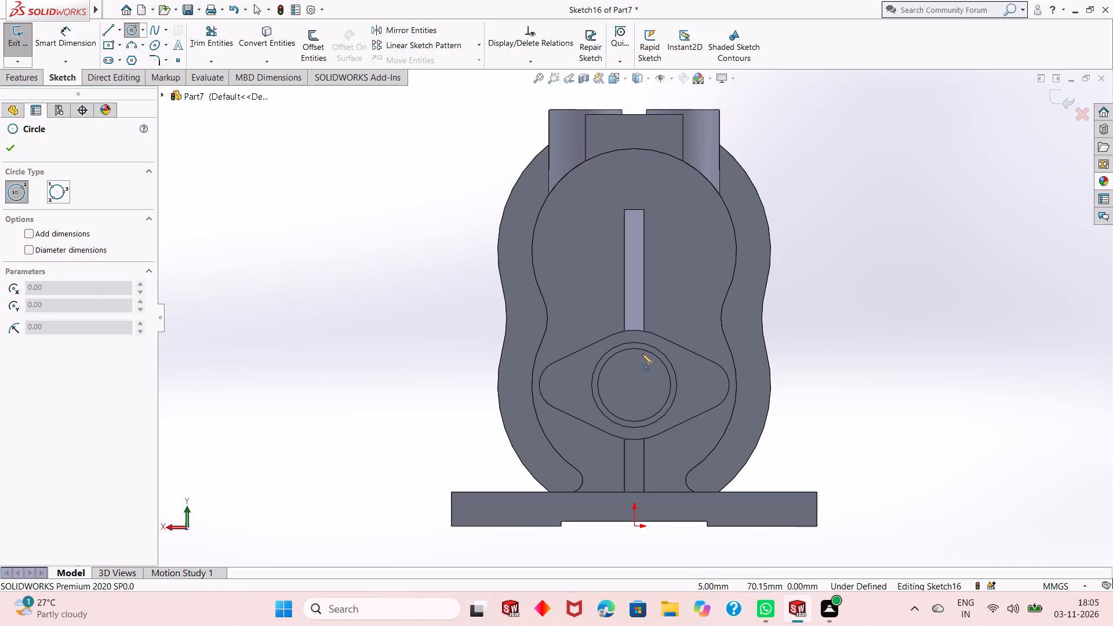
pyautogui.click(635, 386)
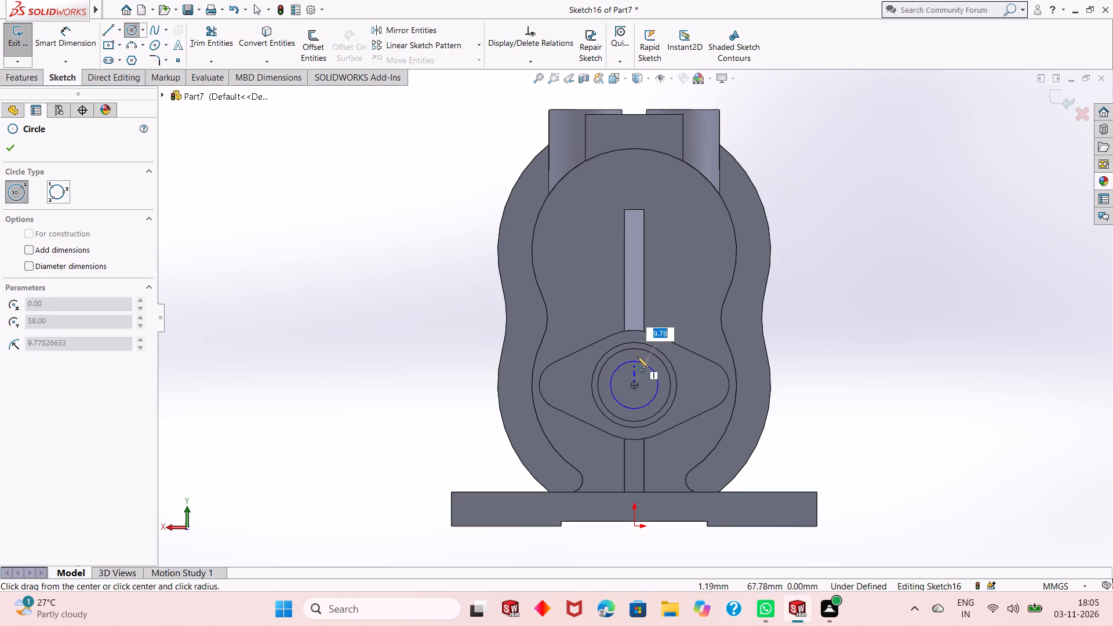
pyautogui.click(638, 355)
pyautogui.rightClick(401, 300)
pyautogui.click(423, 305)
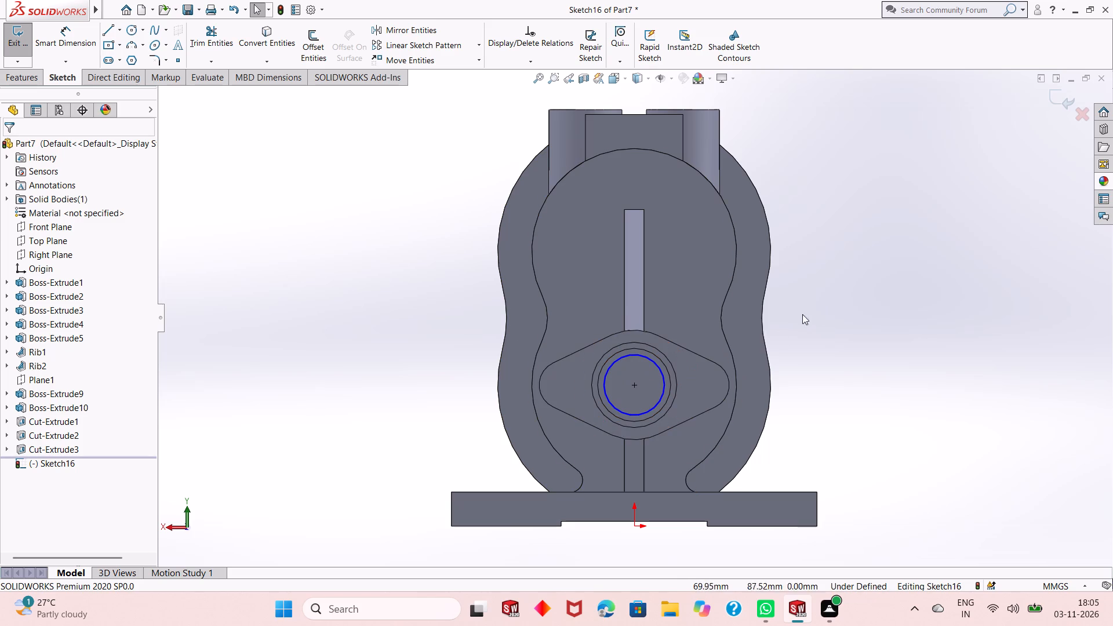
# Dimension the new circle's diameter as 32 mm.
pyautogui.click(44, 39)
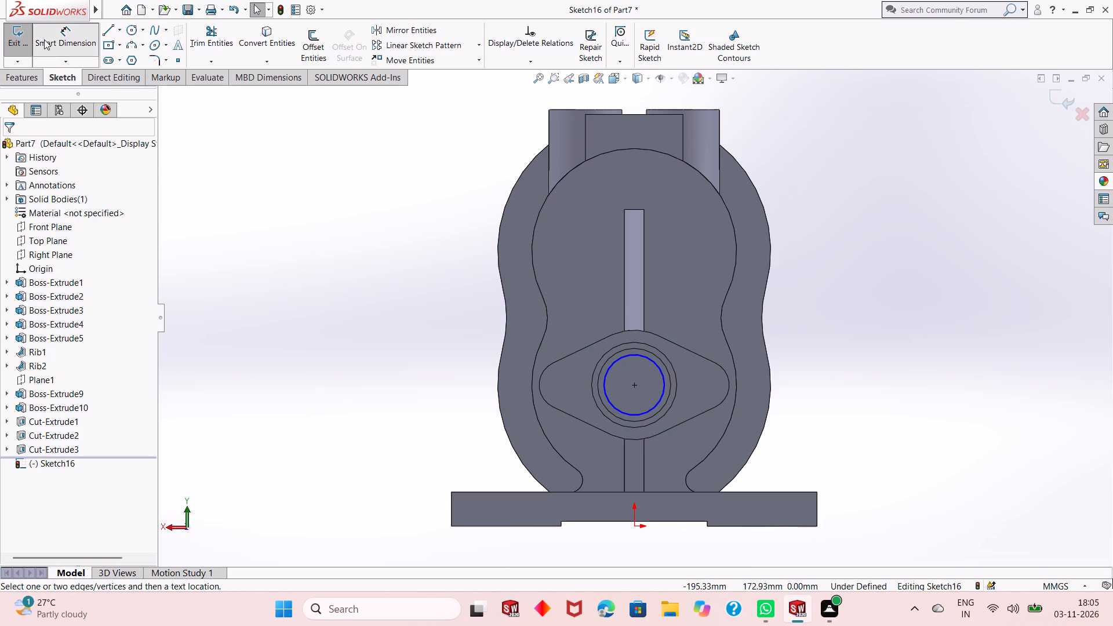
pyautogui.click(658, 402)
pyautogui.click(787, 442)
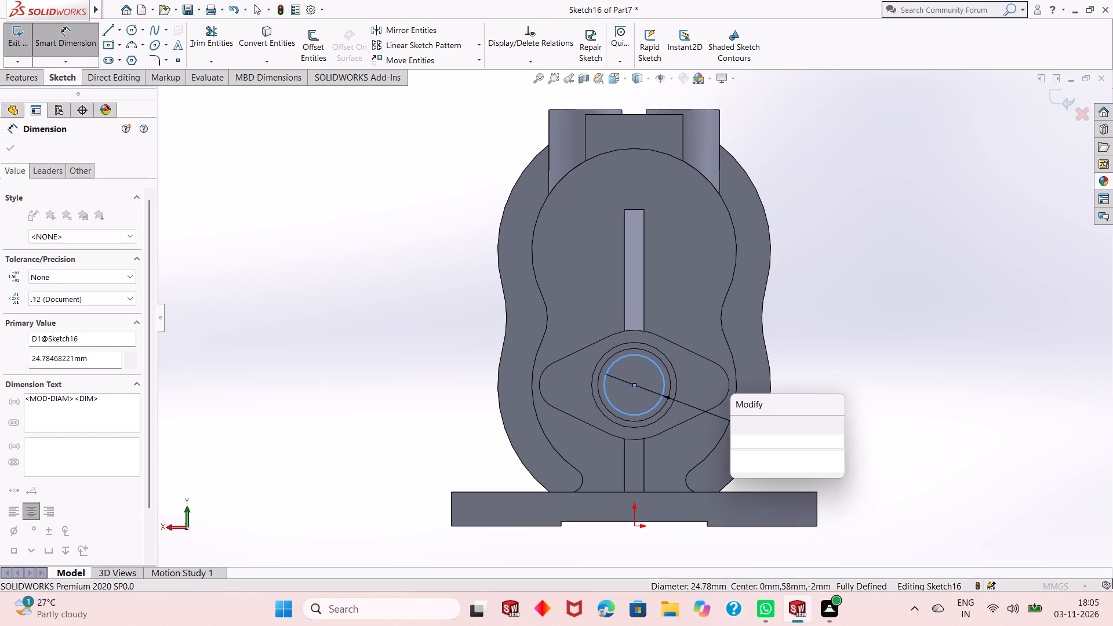
pyautogui.write('32')
pyautogui.press('Return')
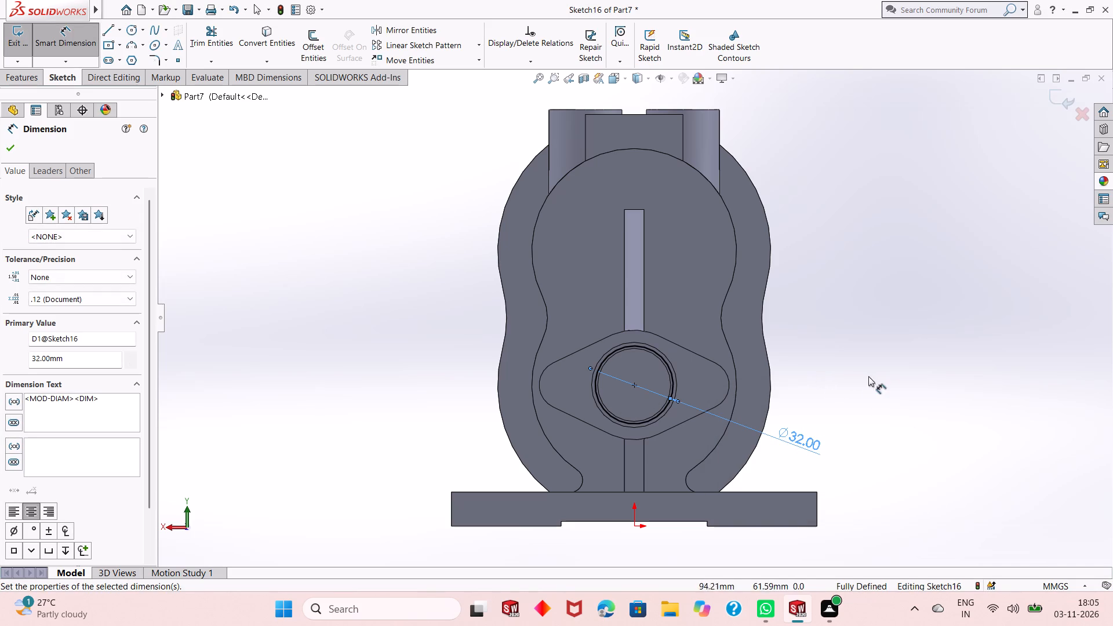
pyautogui.click(5, 149)
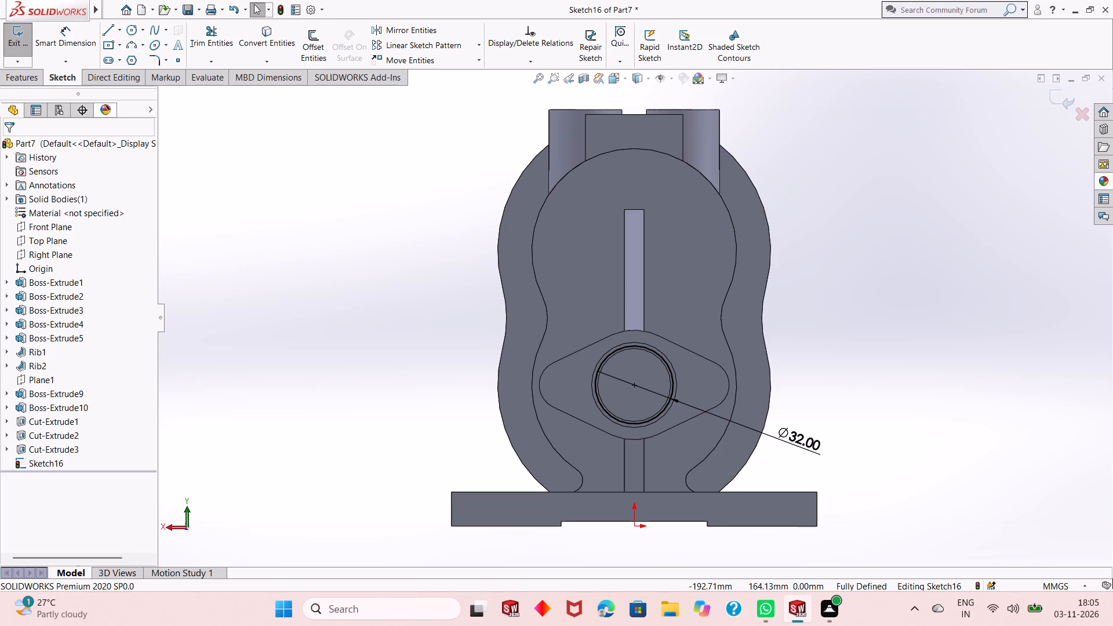
# Make a blind extruded cut of the 32 mm circle, 2 mm deep from the bore floor into the two-lobed upright.
pyautogui.click(15, 79)
pyautogui.click(197, 50)
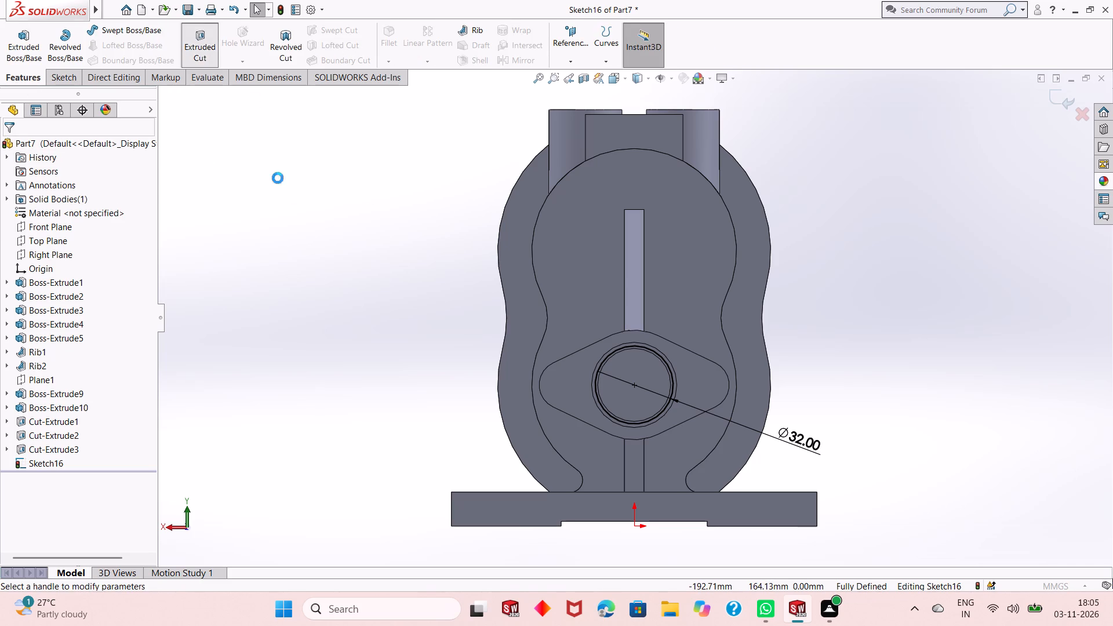
pyautogui.moveTo(821, 357); pyautogui.dragTo(743, 377, button='middle')
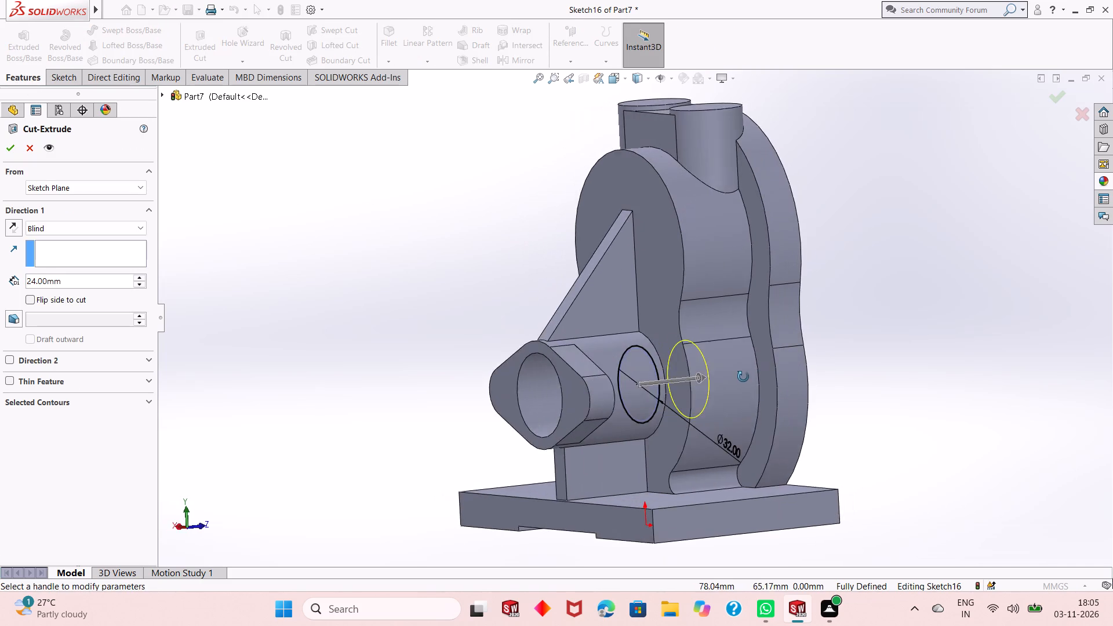
pyautogui.moveTo(743, 377); pyautogui.dragTo(699, 397, button='middle')
pyautogui.doubleClick(76, 280)
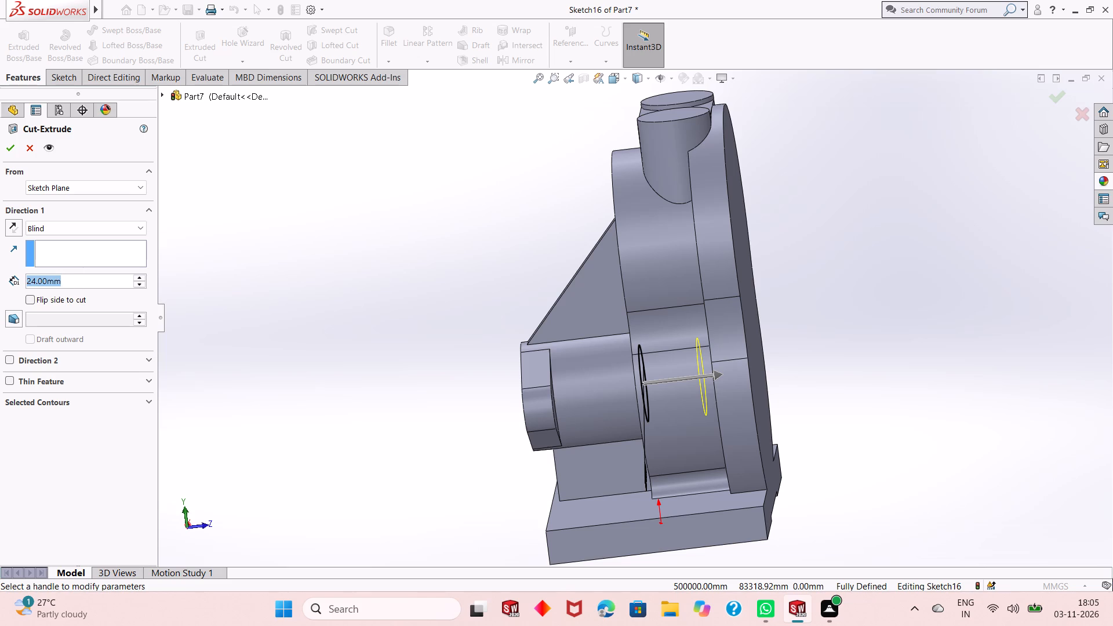
pyautogui.press('2')
pyautogui.press('Return')
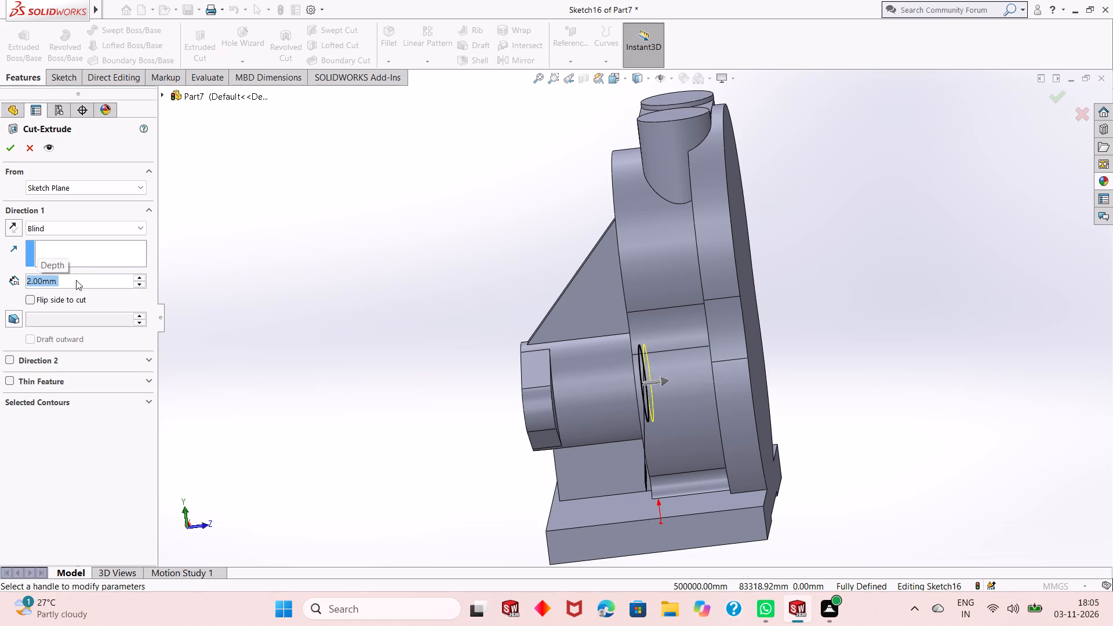
pyautogui.click(13, 155)
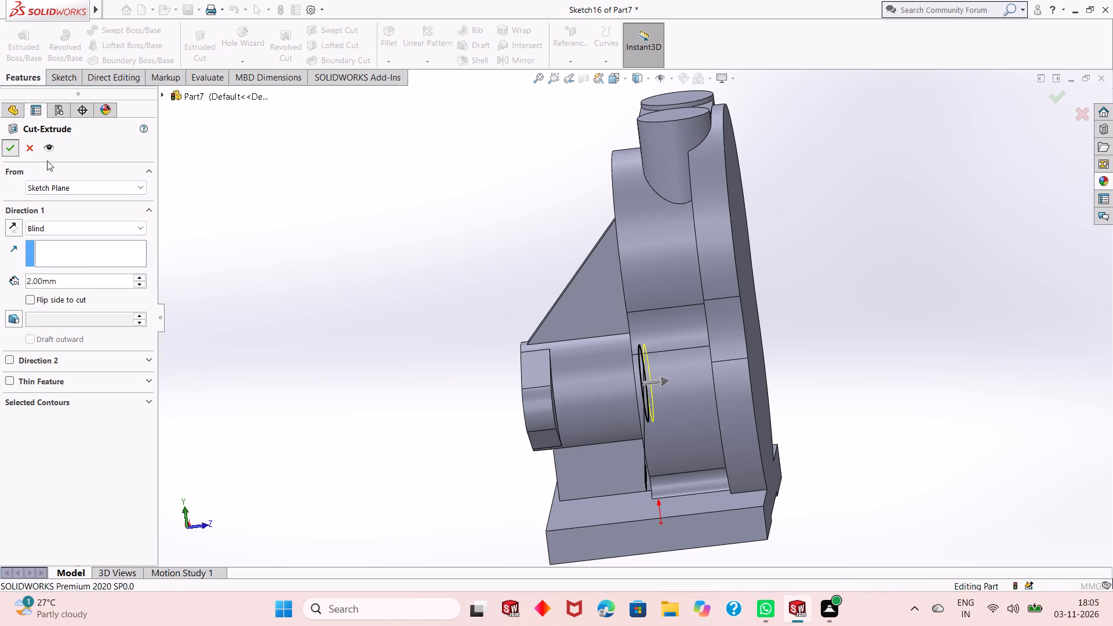
pyautogui.click(264, 281)
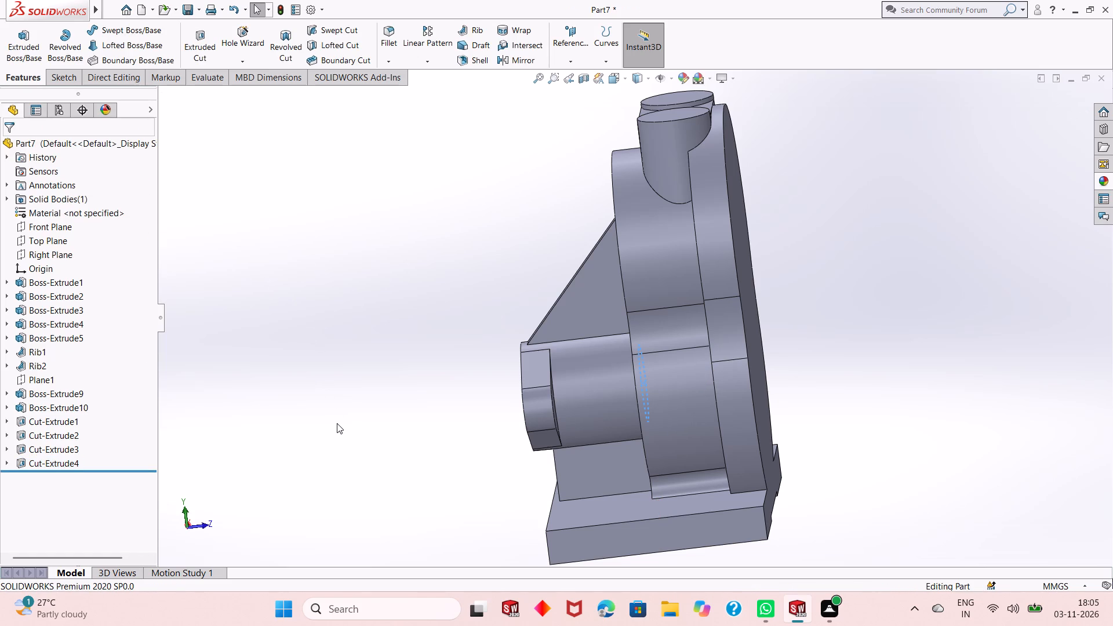
# Examine the stepped bore in the flanged cylinder and the front, side and back of the part.
pyautogui.moveTo(338, 429); pyautogui.dragTo(465, 373, button='middle')
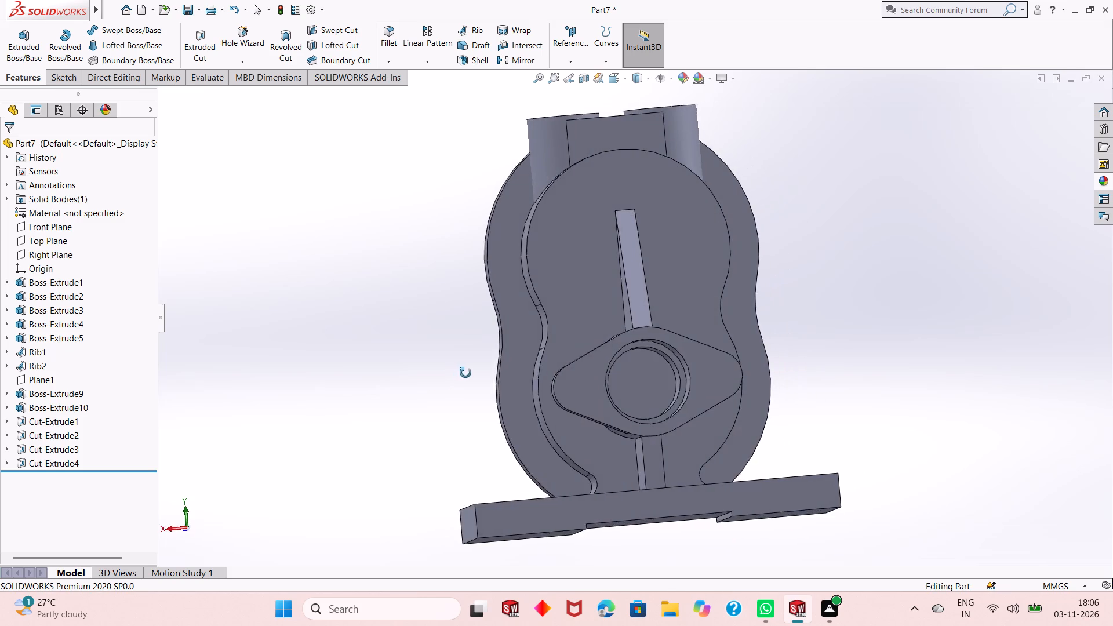
pyautogui.moveTo(465, 373); pyautogui.dragTo(375, 405, button='middle')
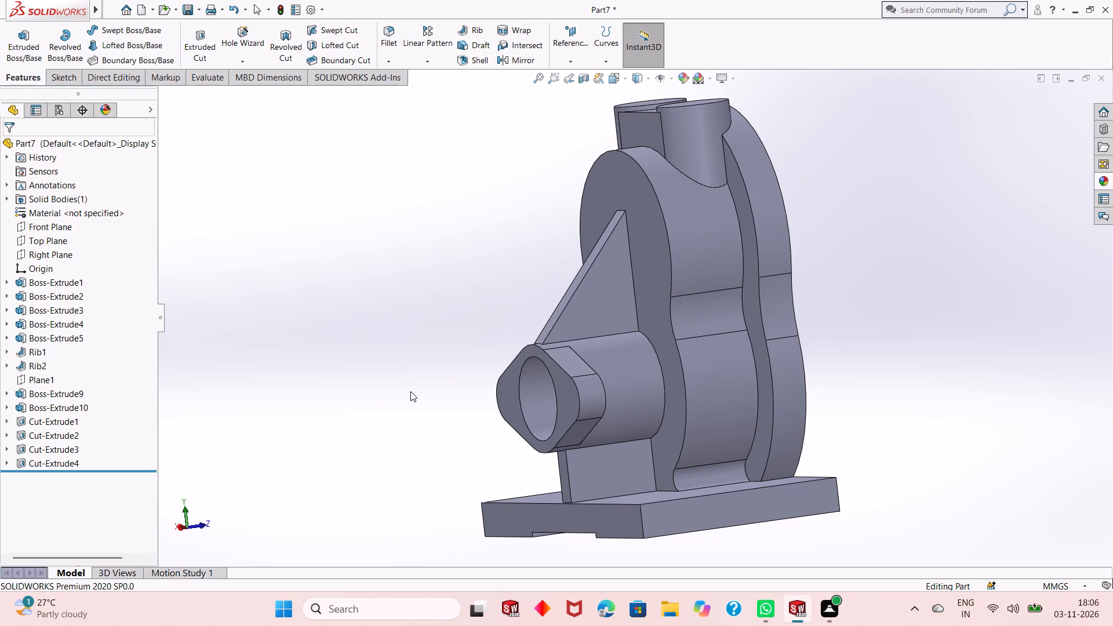
pyautogui.moveTo(573, 385); pyautogui.dragTo(615, 372, button='middle')
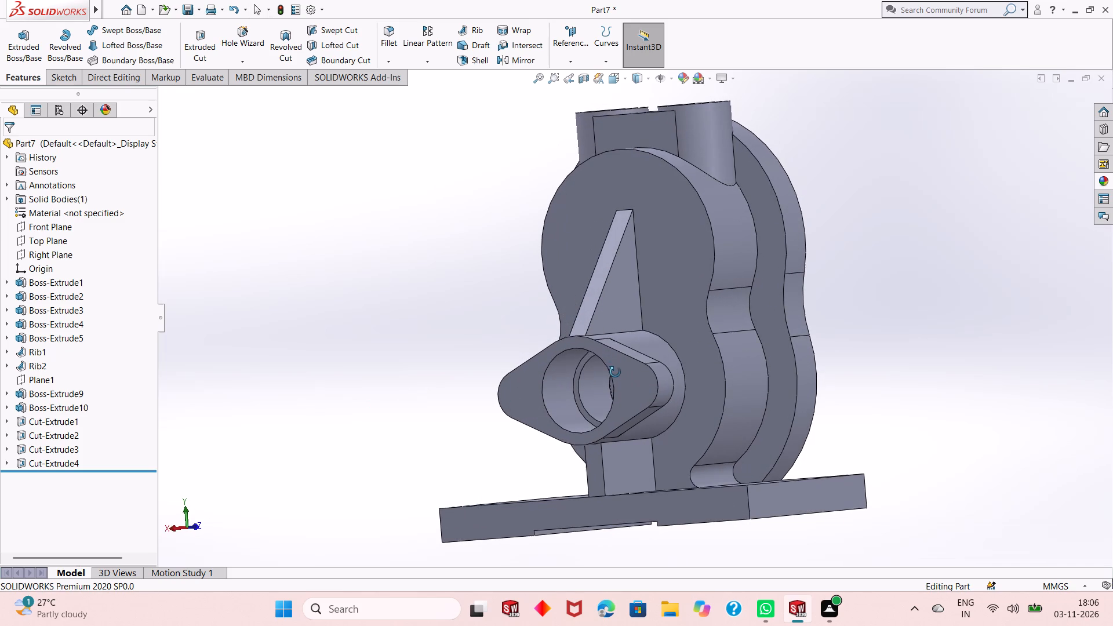
pyautogui.moveTo(615, 372); pyautogui.dragTo(657, 353, button='middle')
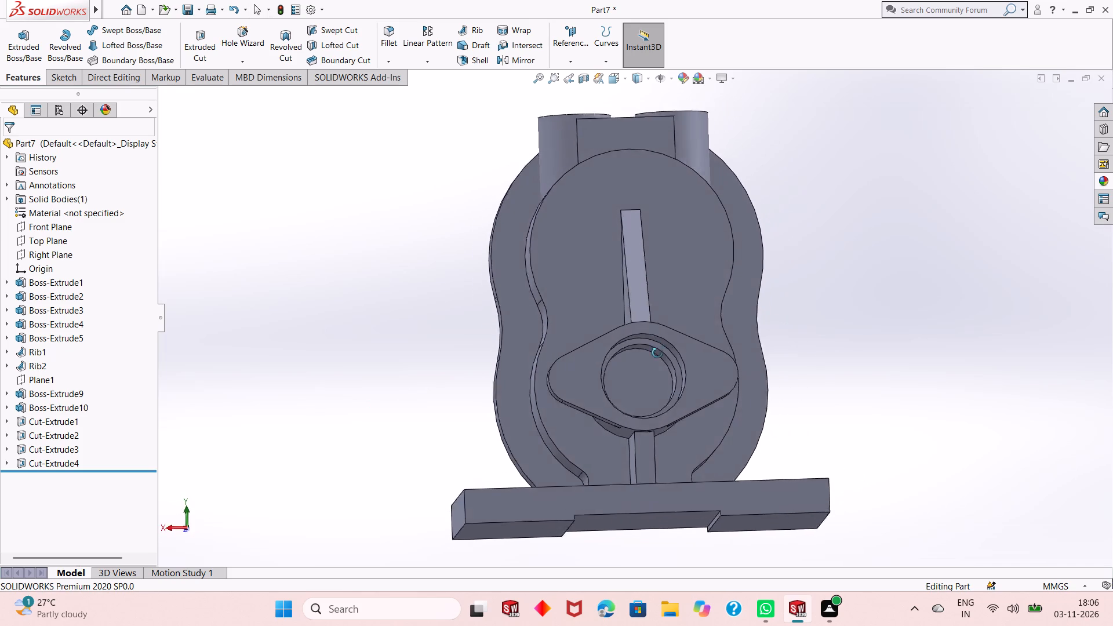
pyautogui.moveTo(657, 353); pyautogui.dragTo(550, 362, button='middle')
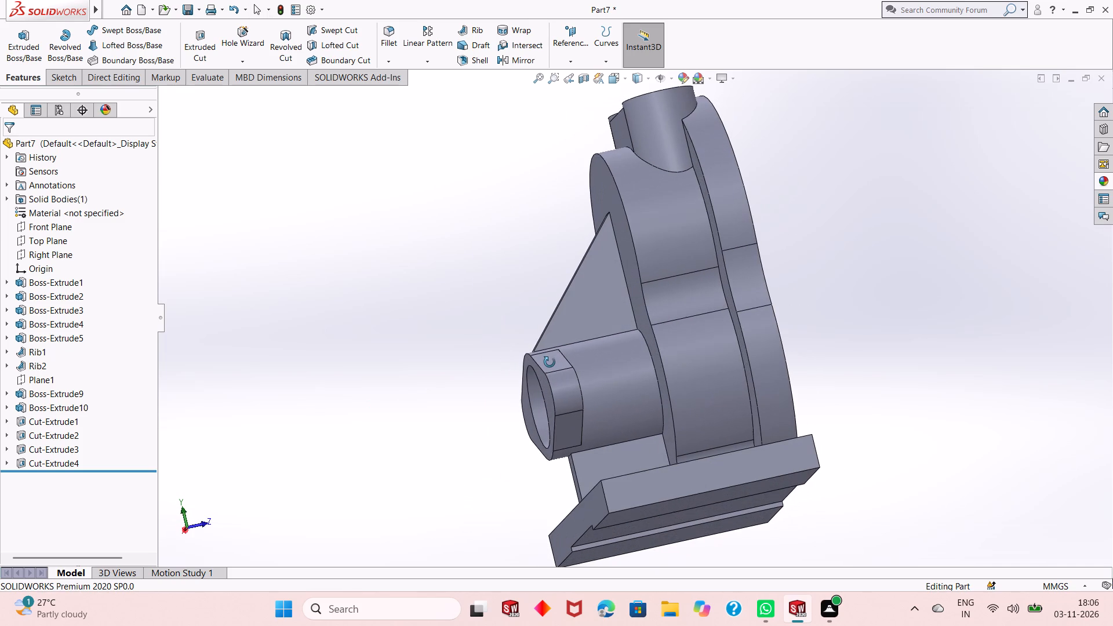
pyautogui.moveTo(550, 362); pyautogui.dragTo(444, 412, button='middle')
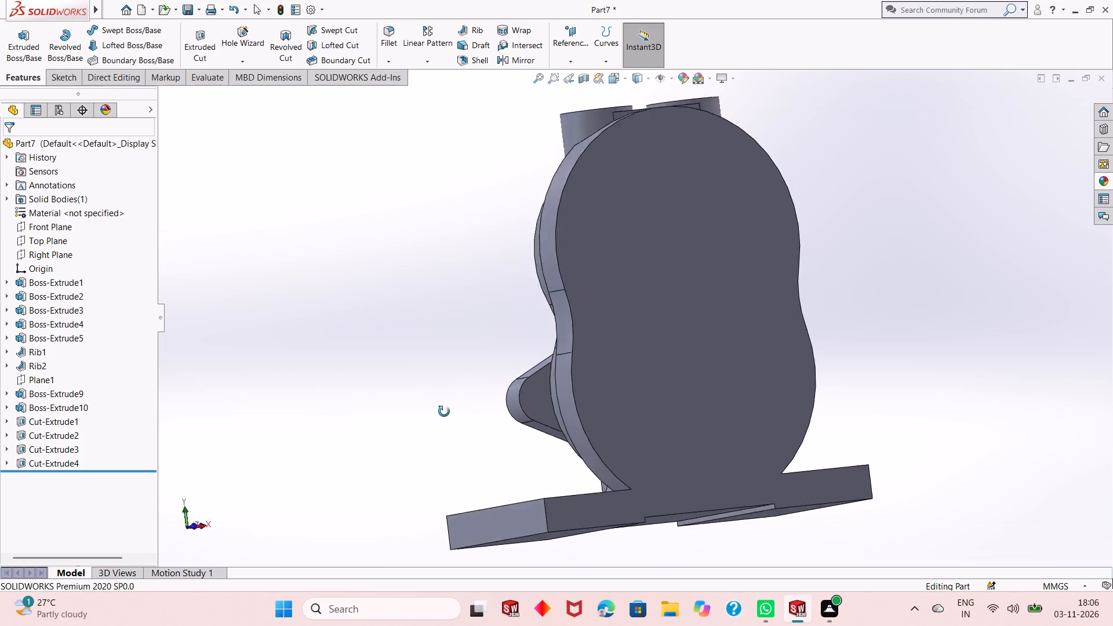
pyautogui.moveTo(444, 412); pyautogui.dragTo(348, 417, button='middle')
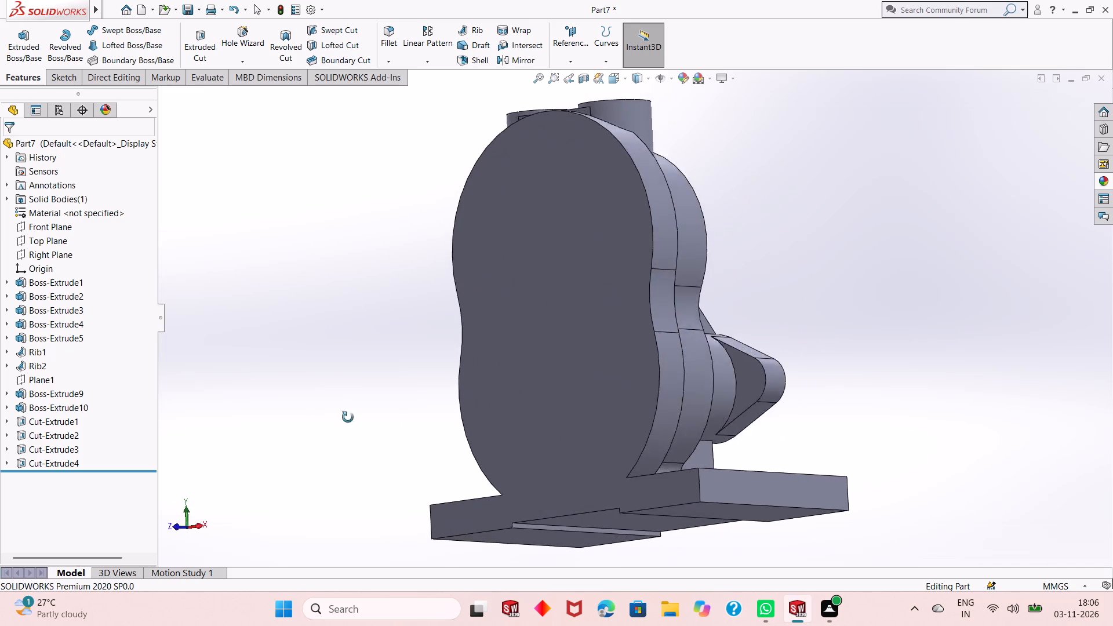
pyautogui.moveTo(348, 417); pyautogui.dragTo(526, 452, button='middle')
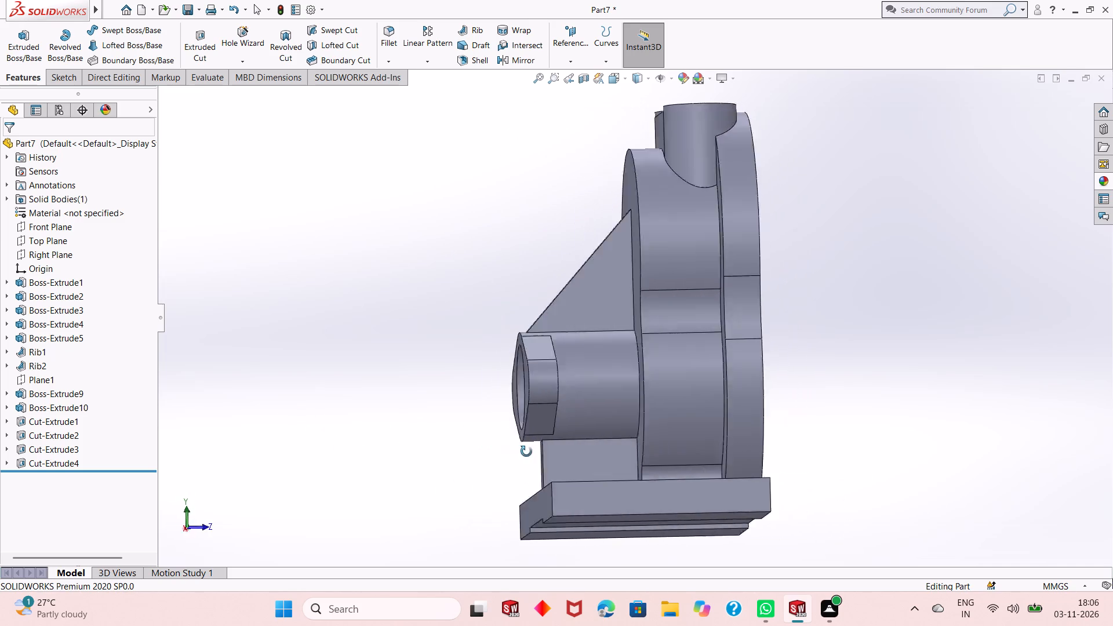
# On the upright's flat face opposite the flanged cylinder, sketch circles about 88 mm and 74 mm in diameter centred on the upper and lower lobes.
pyautogui.moveTo(526, 452); pyautogui.dragTo(347, 468, button='middle')
pyautogui.click(522, 371)
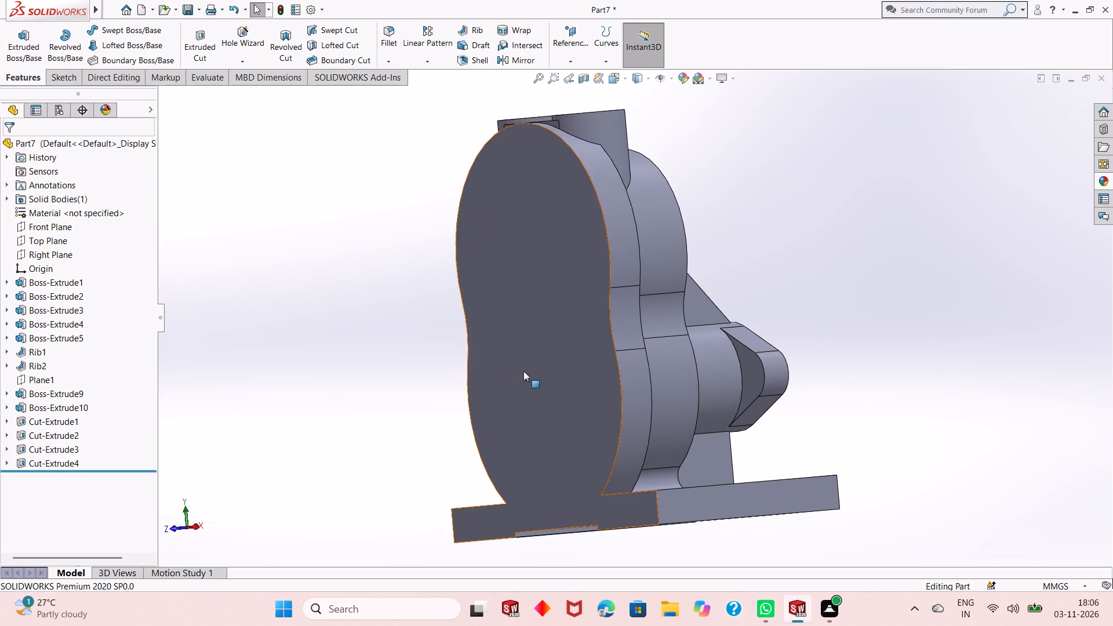
pyautogui.click(568, 336)
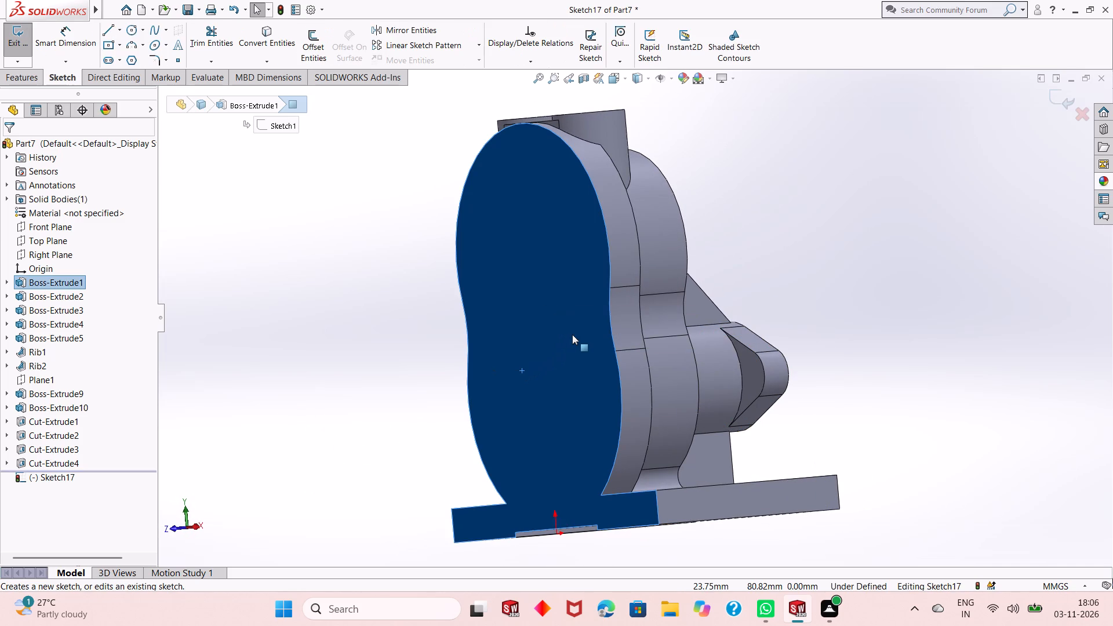
pyautogui.hotkey('ctrl', '8')
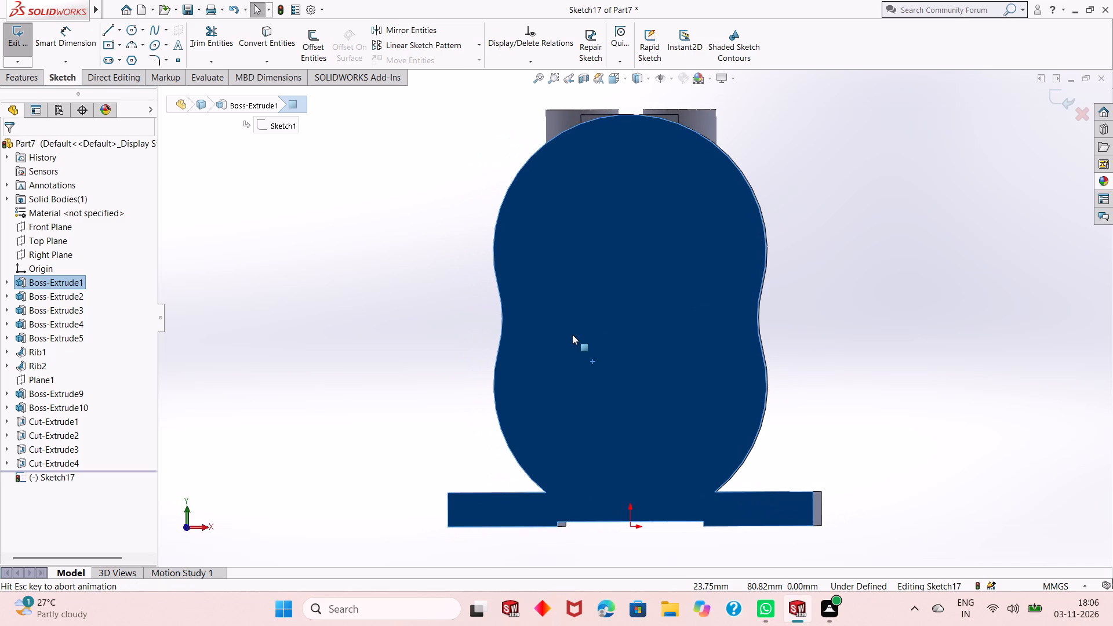
pyautogui.click(830, 268)
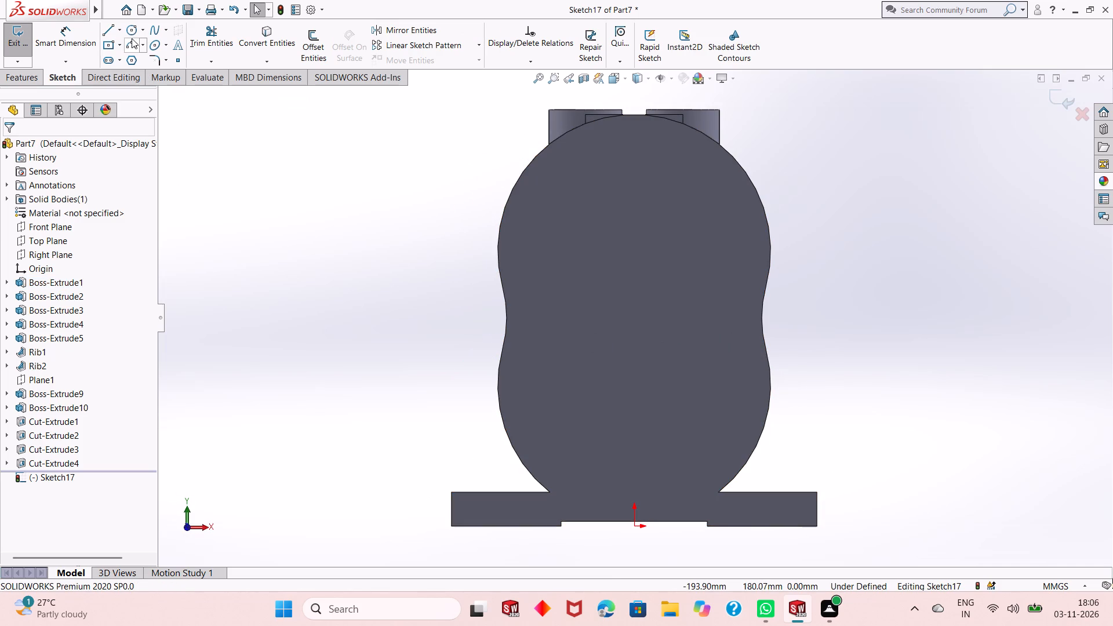
pyautogui.click(129, 33)
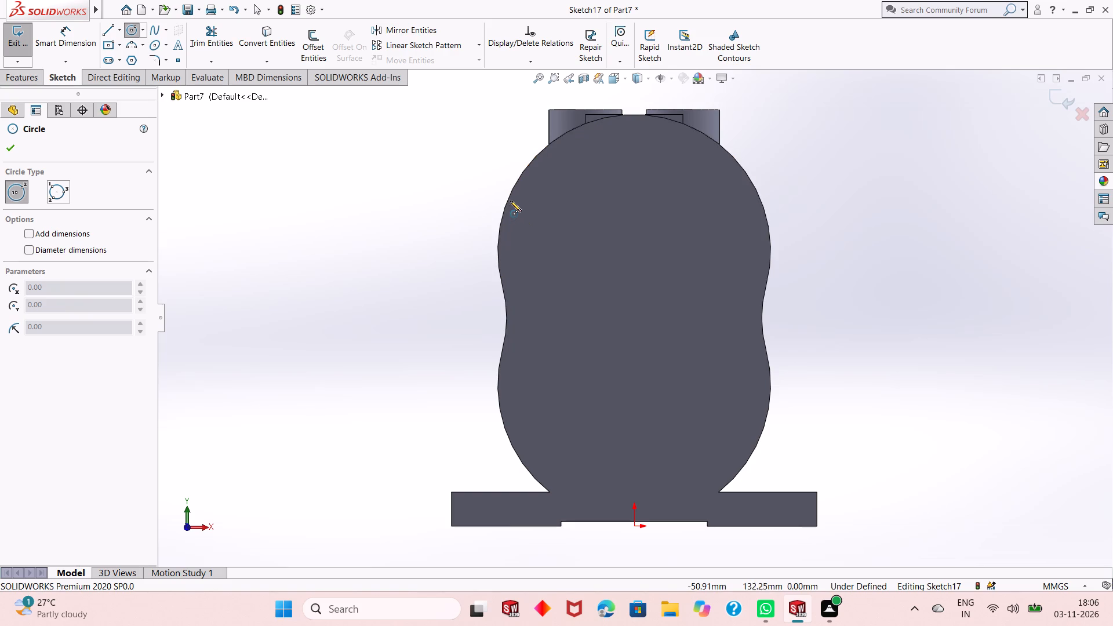
pyautogui.click(635, 250)
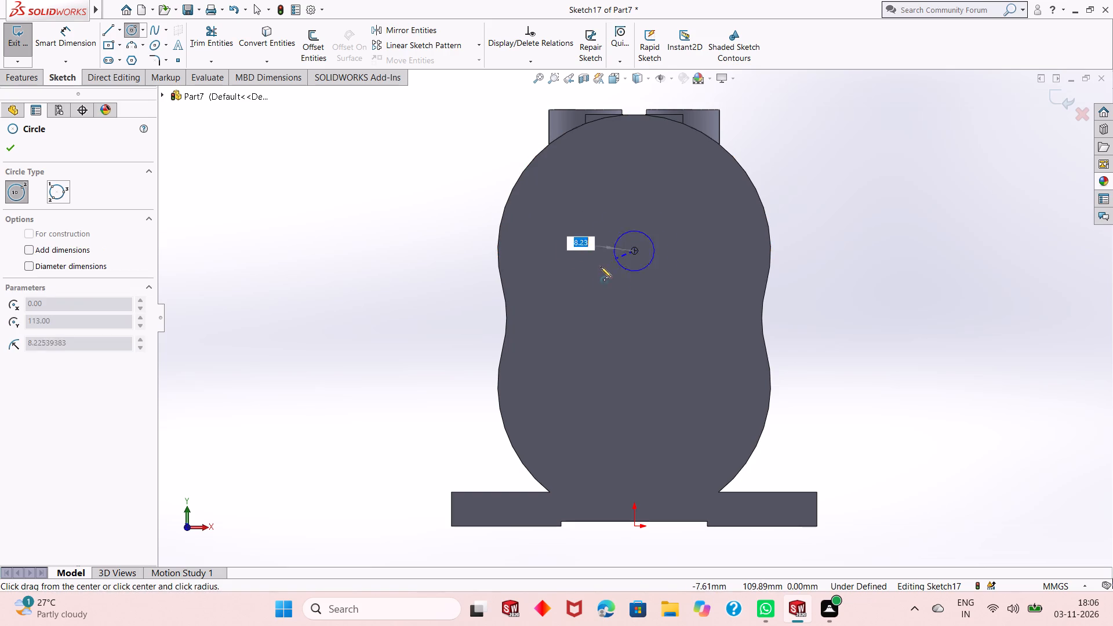
pyautogui.click(552, 321)
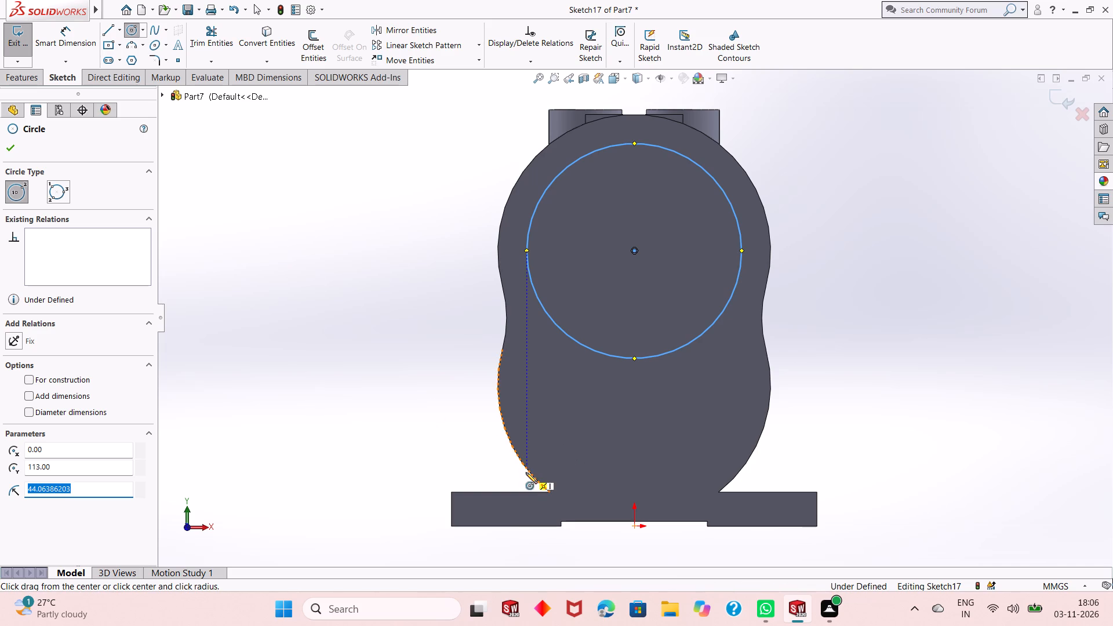
pyautogui.click(635, 386)
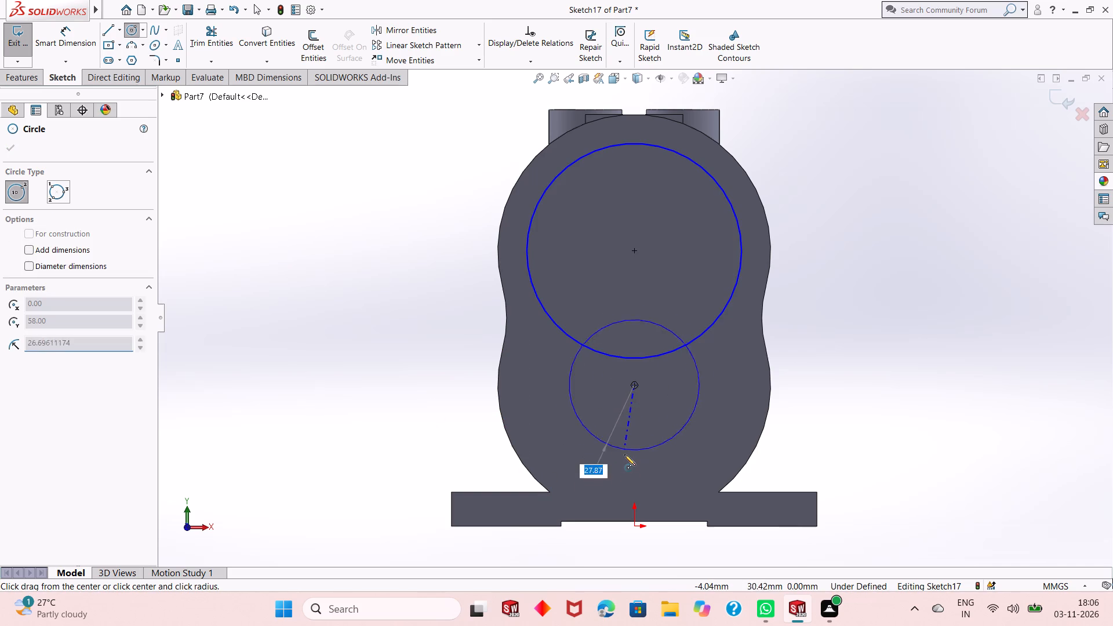
pyautogui.click(623, 475)
pyautogui.rightClick(288, 263)
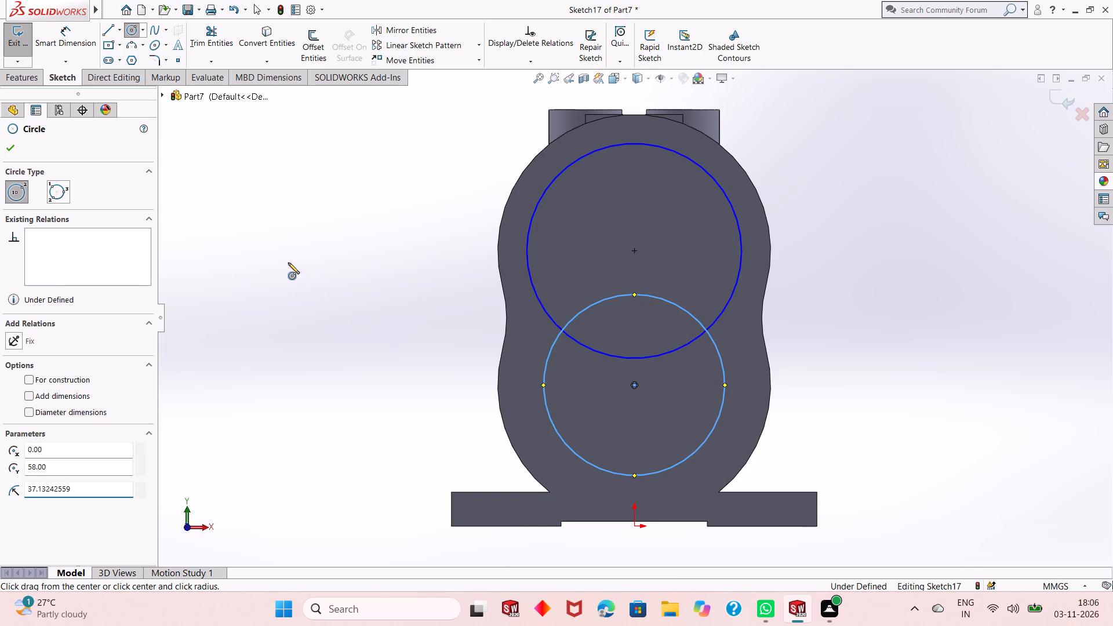
pyautogui.click(306, 274)
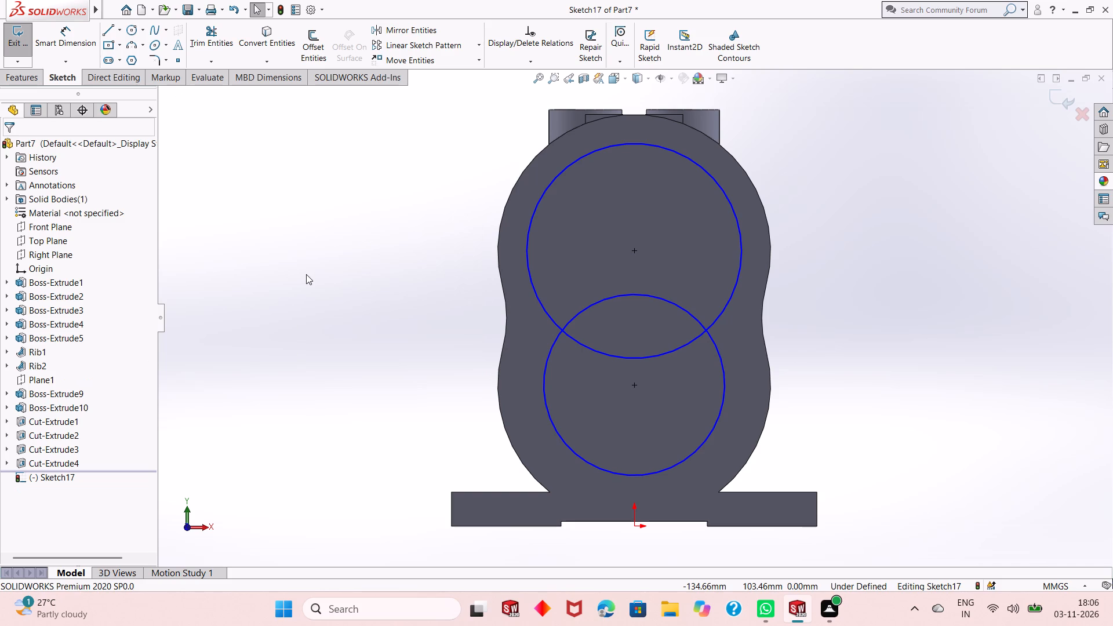
# Dimension the lower circle's diameter as 75 mm.
pyautogui.click(67, 40)
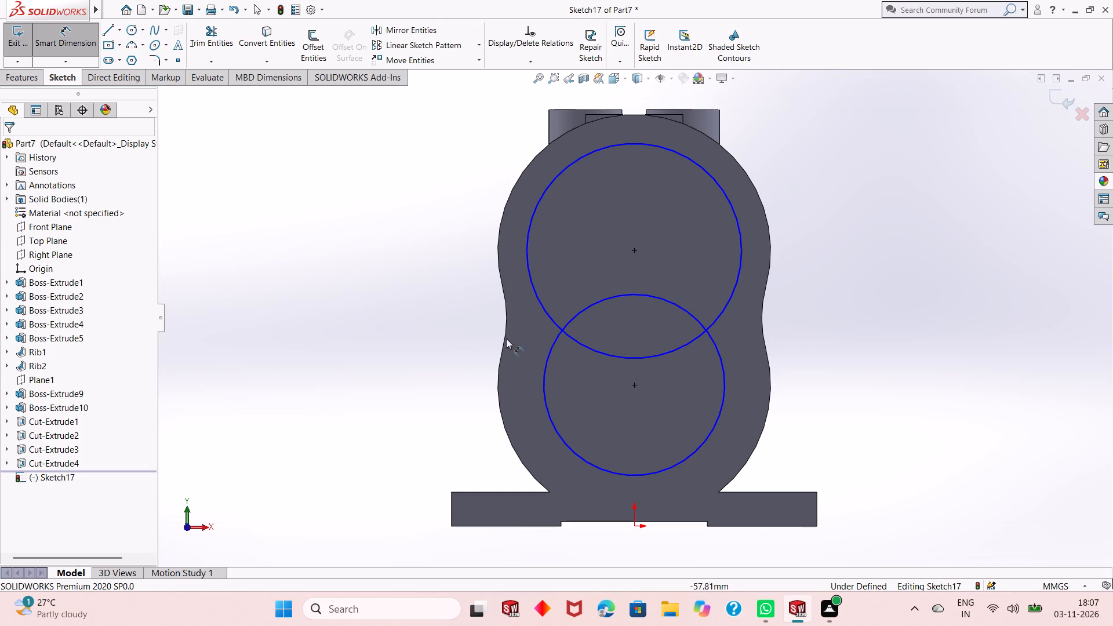
pyautogui.scroll(-2, 576, 295)
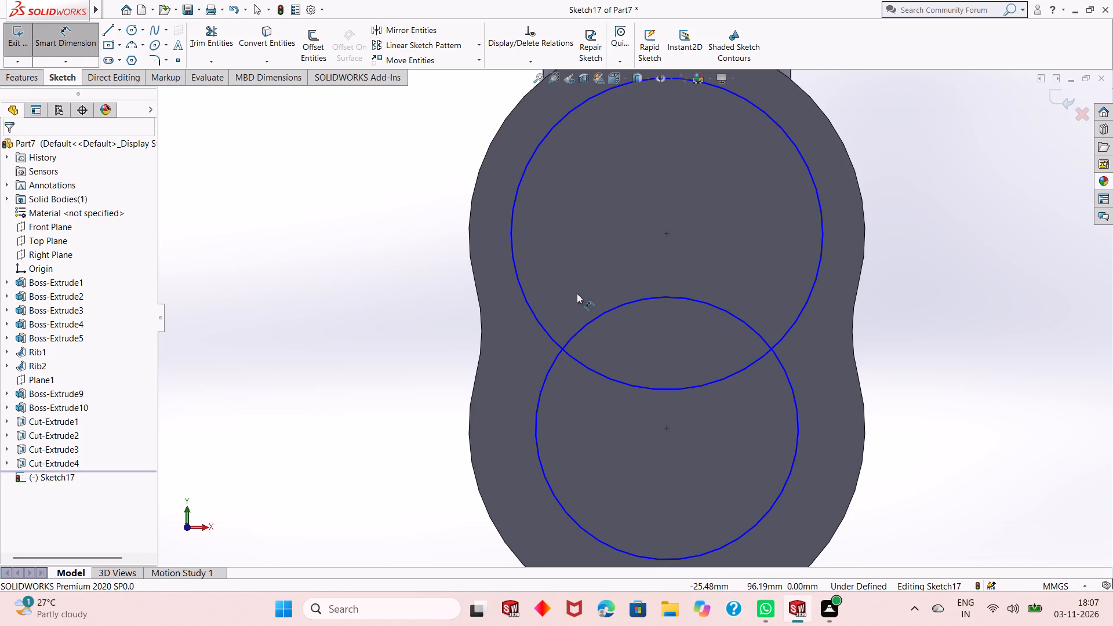
pyautogui.scroll(-2, 634, 345)
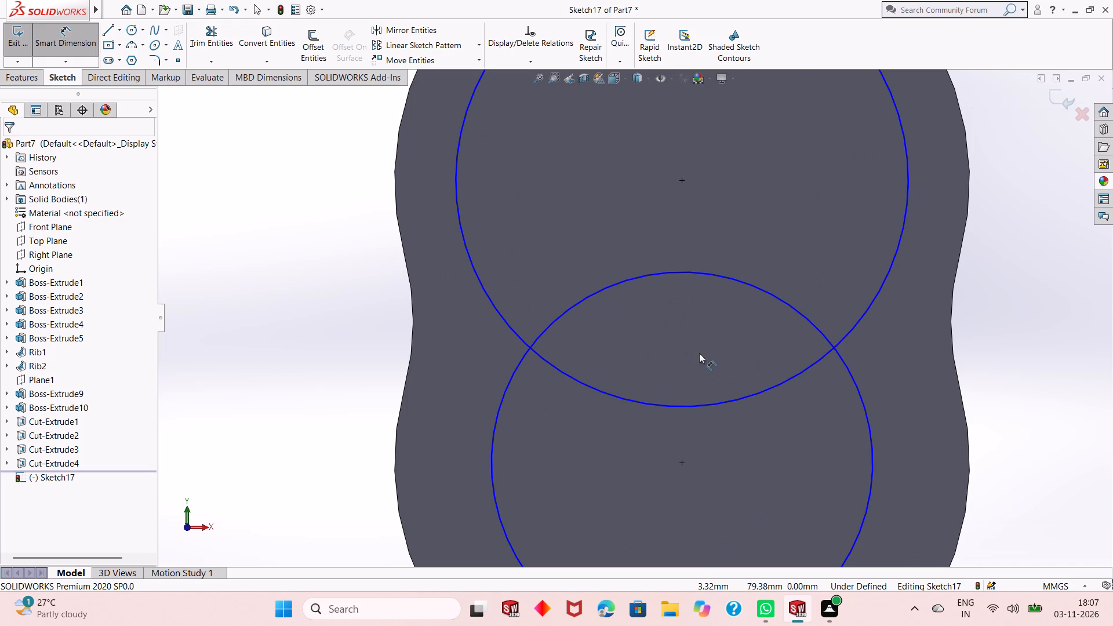
pyautogui.scroll(-4, 732, 350)
pyautogui.scroll(3, 730, 349)
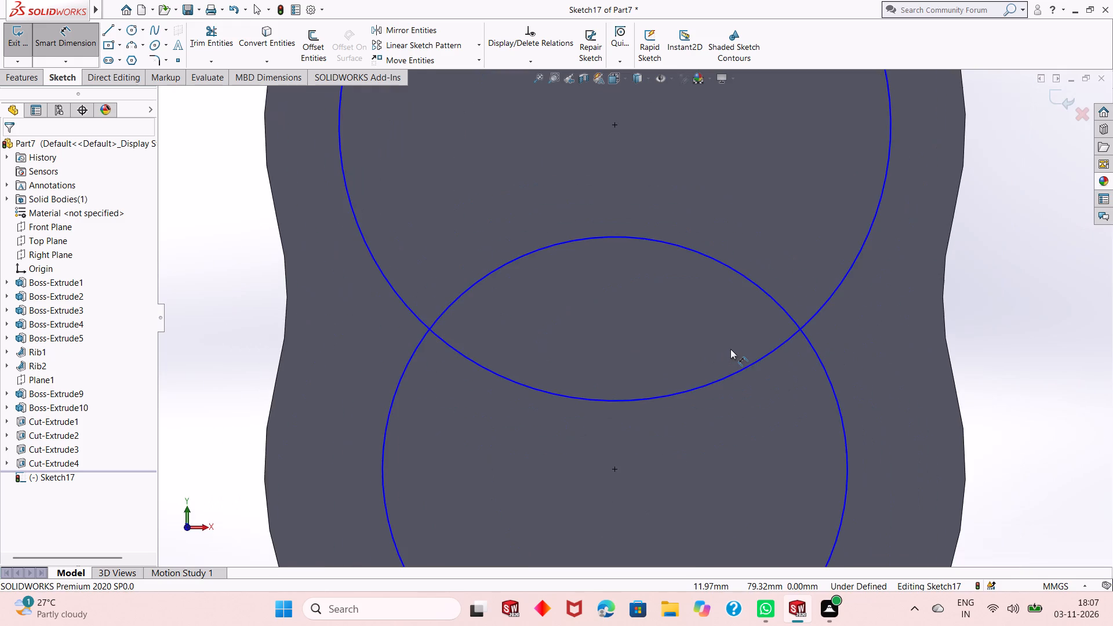
pyautogui.scroll(1, 730, 349)
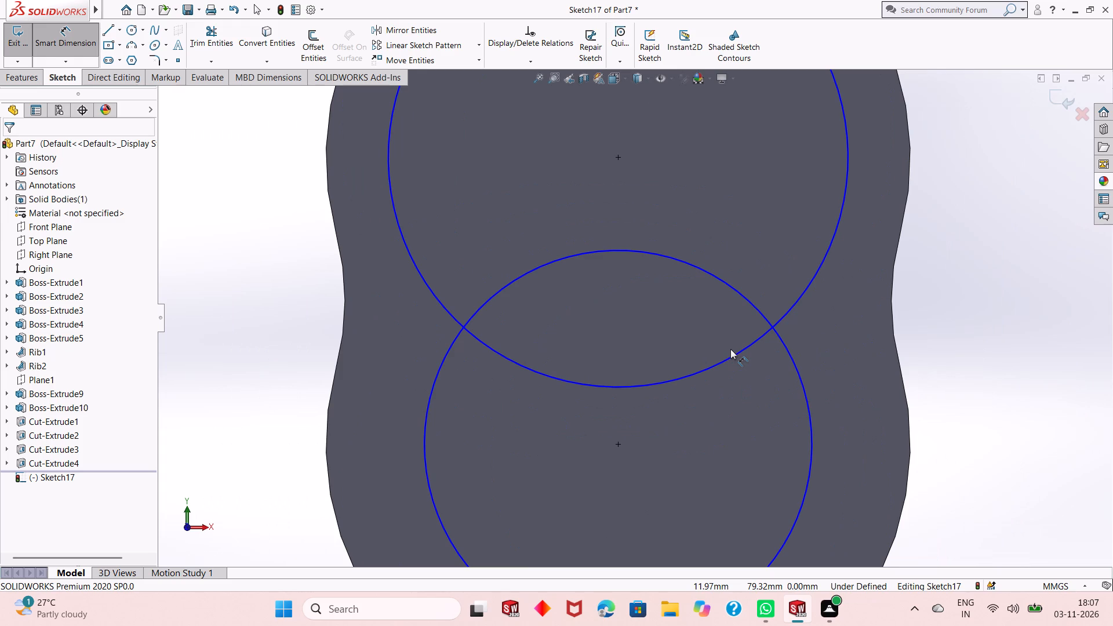
pyautogui.scroll(-1, 730, 349)
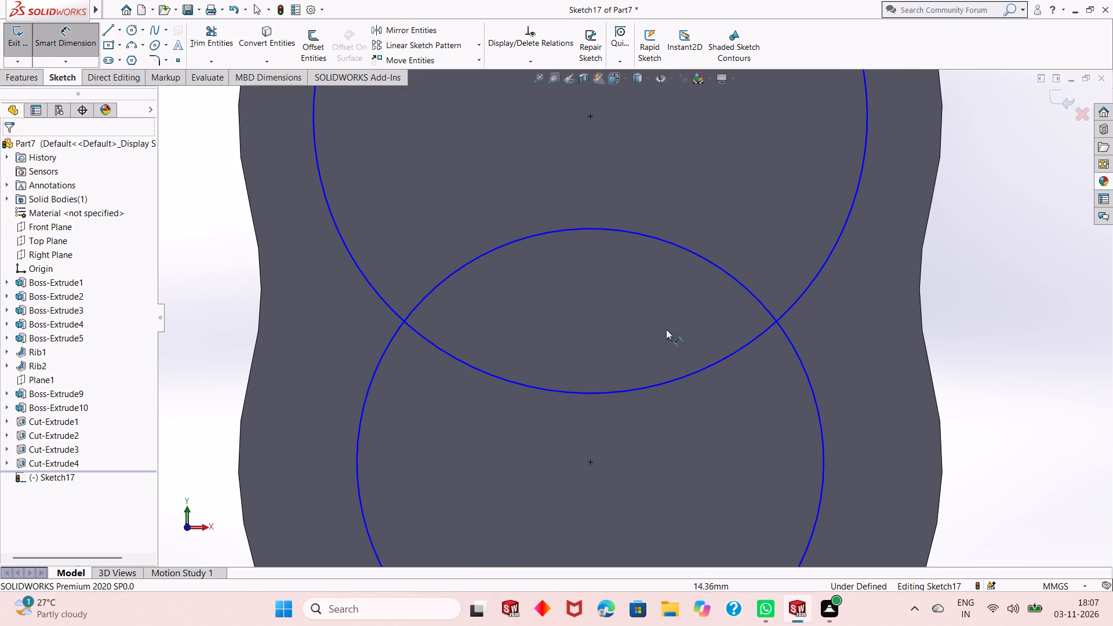
pyautogui.scroll(3, 571, 344)
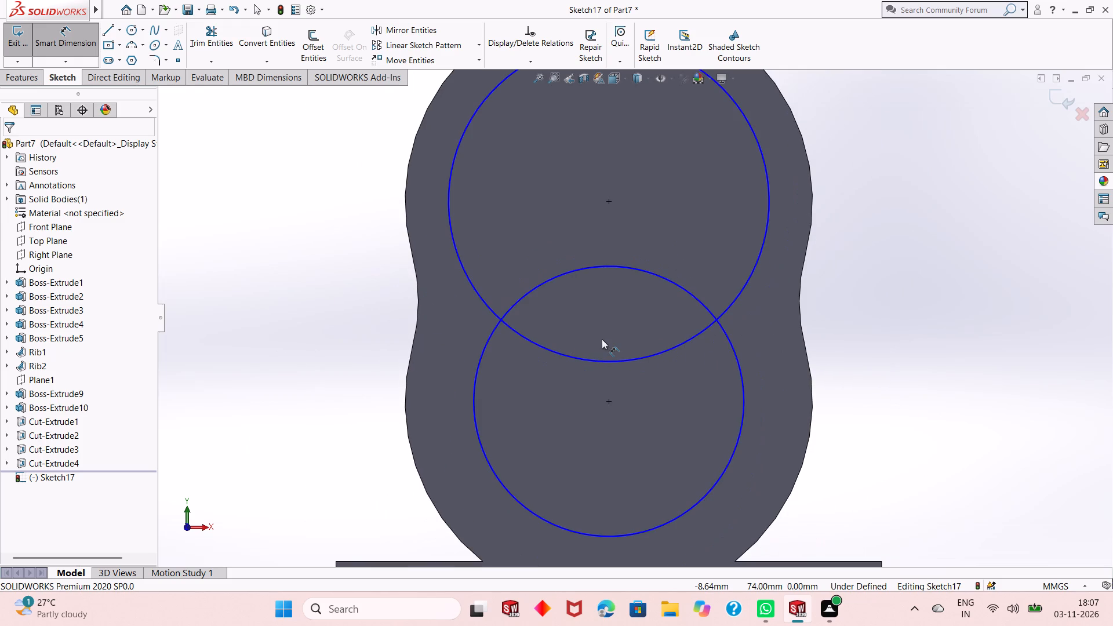
pyautogui.click(478, 429)
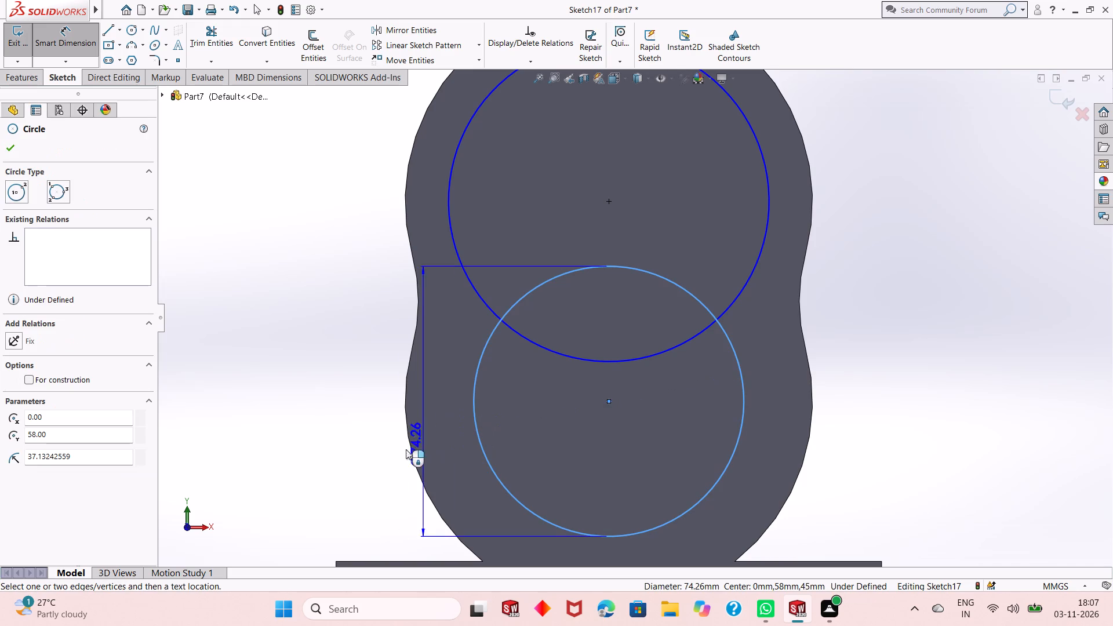
pyautogui.click(362, 543)
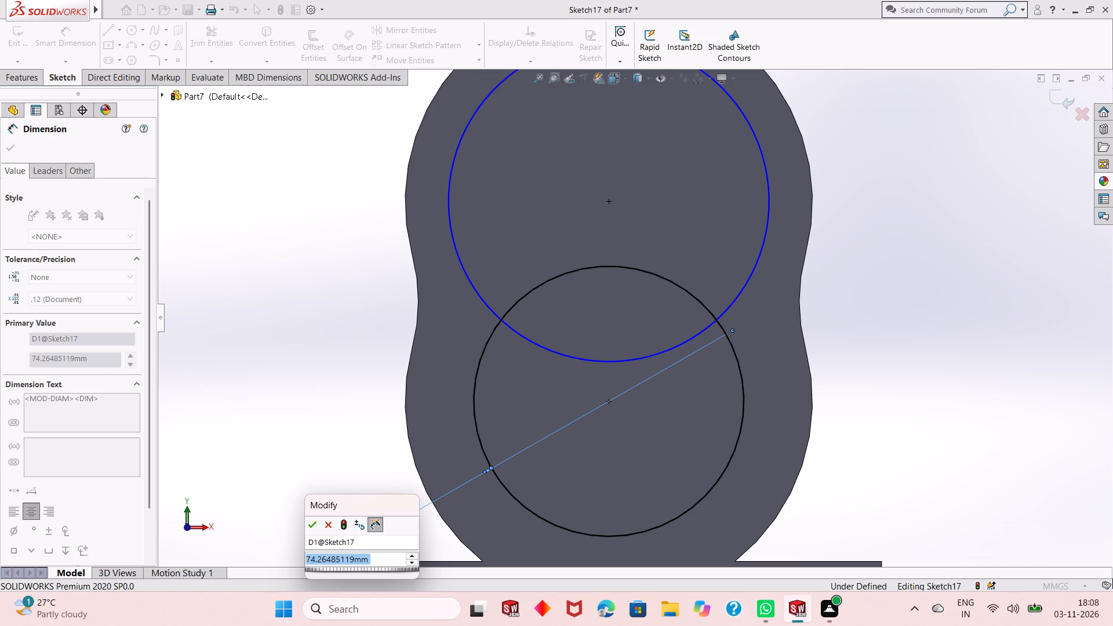
pyautogui.write('75')
pyautogui.press('Return')
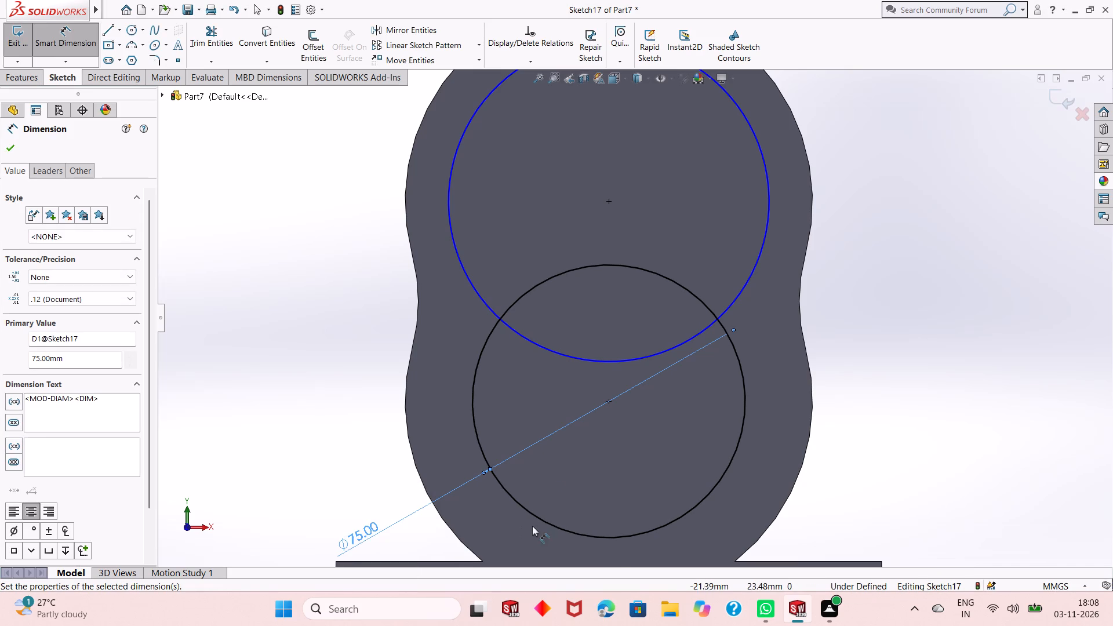
pyautogui.scroll(2, 544, 457)
pyautogui.rightClick(860, 225)
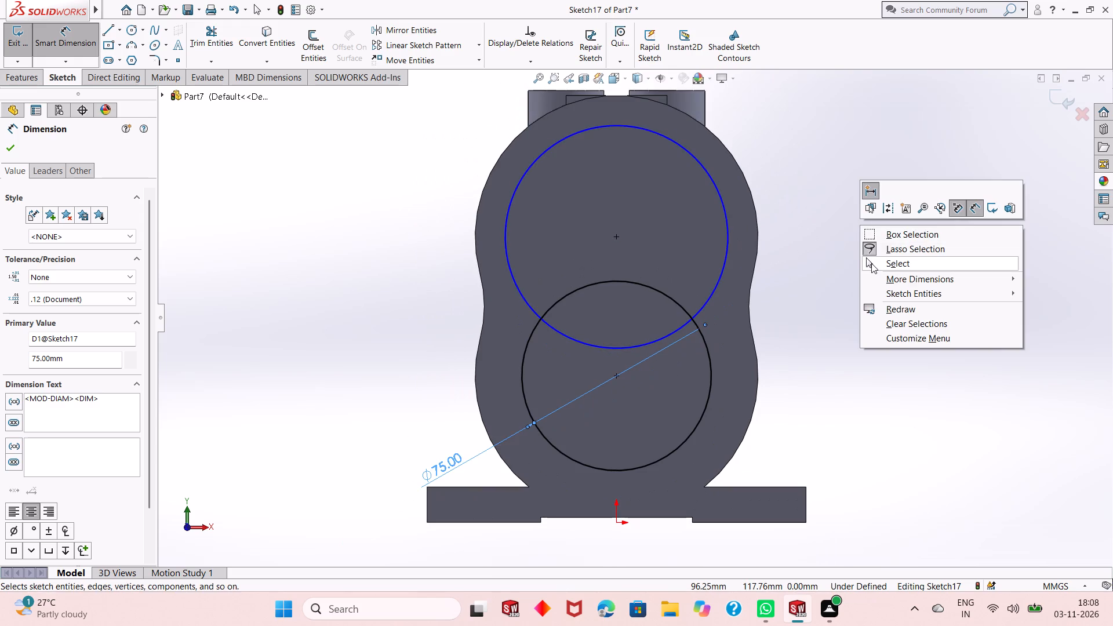
pyautogui.click(871, 263)
# Add an Equal relation between the upper and lower circles.
pyautogui.click(714, 290)
pyautogui.keyDown('ctrl'); pyautogui.click(696, 329); pyautogui.keyUp('ctrl')
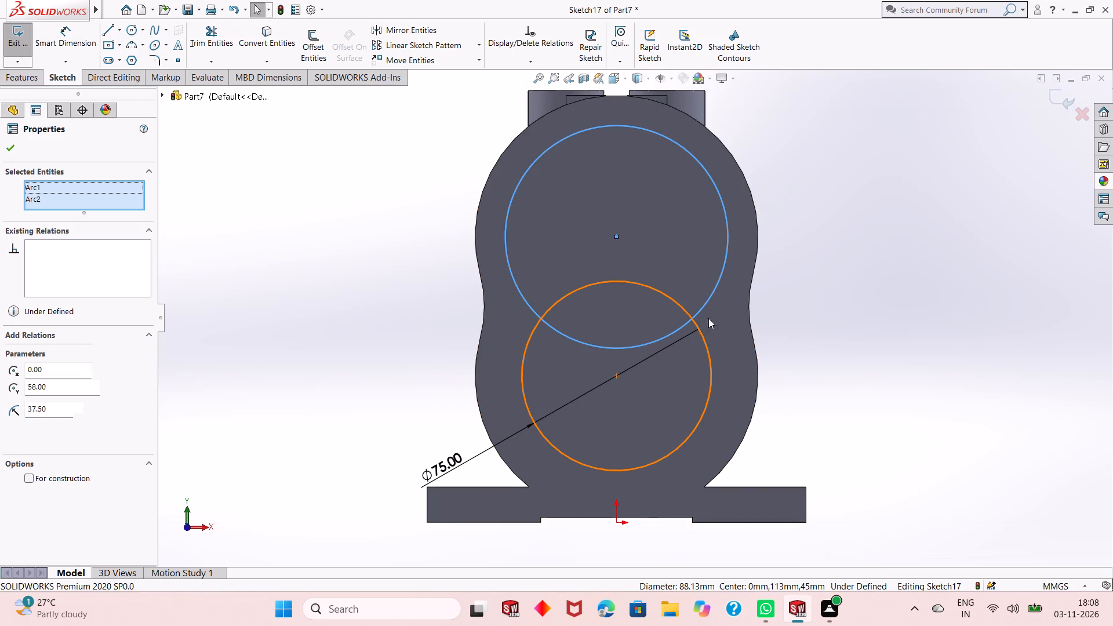
pyautogui.click(778, 279)
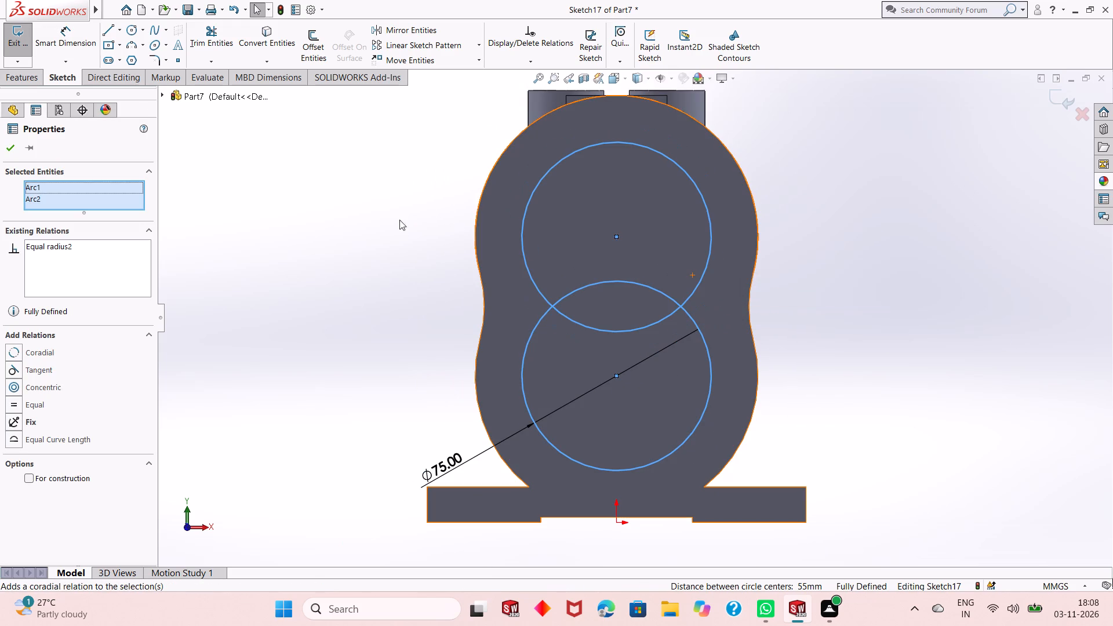
pyautogui.click(11, 143)
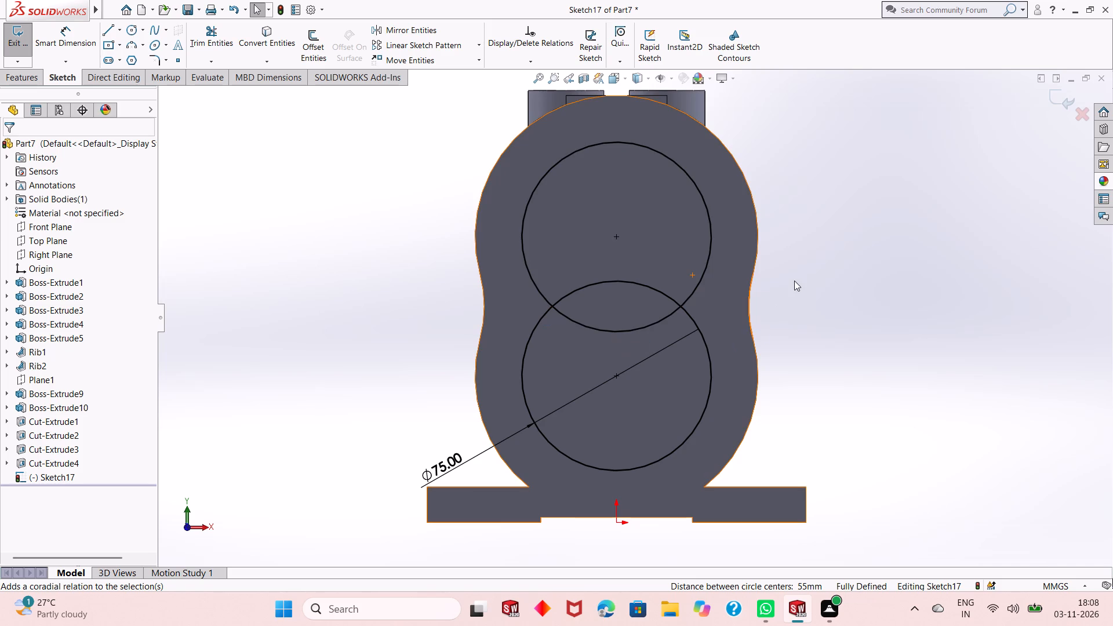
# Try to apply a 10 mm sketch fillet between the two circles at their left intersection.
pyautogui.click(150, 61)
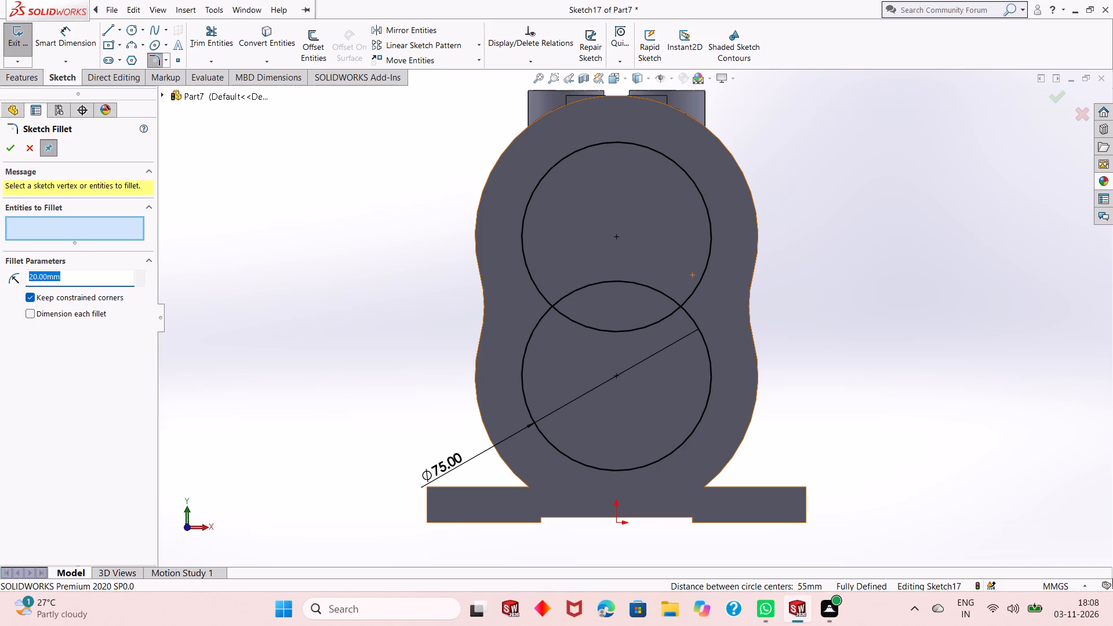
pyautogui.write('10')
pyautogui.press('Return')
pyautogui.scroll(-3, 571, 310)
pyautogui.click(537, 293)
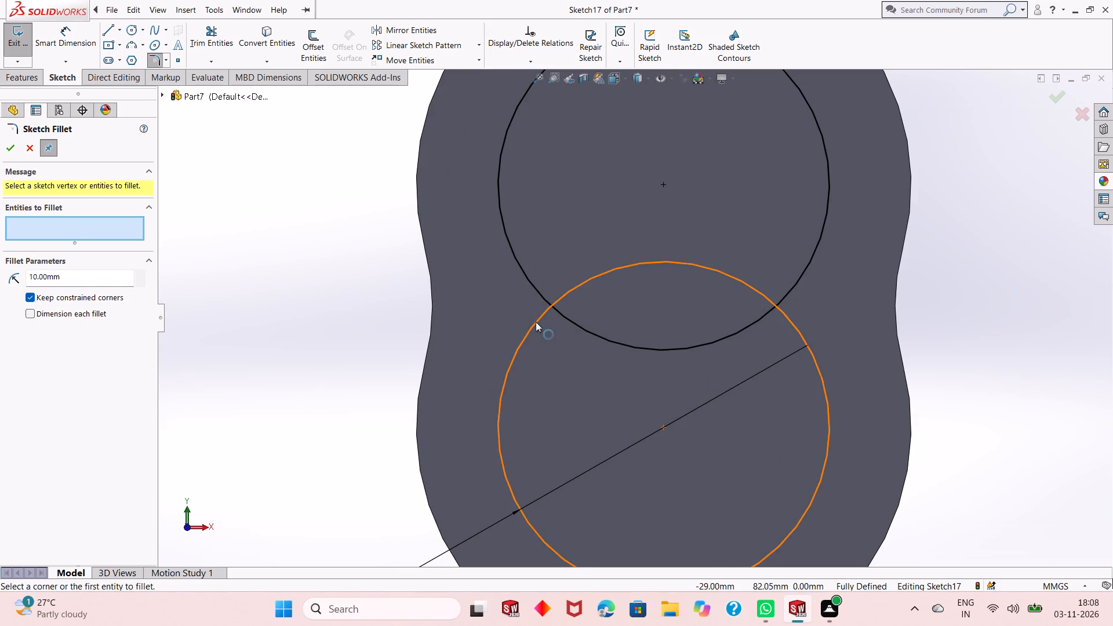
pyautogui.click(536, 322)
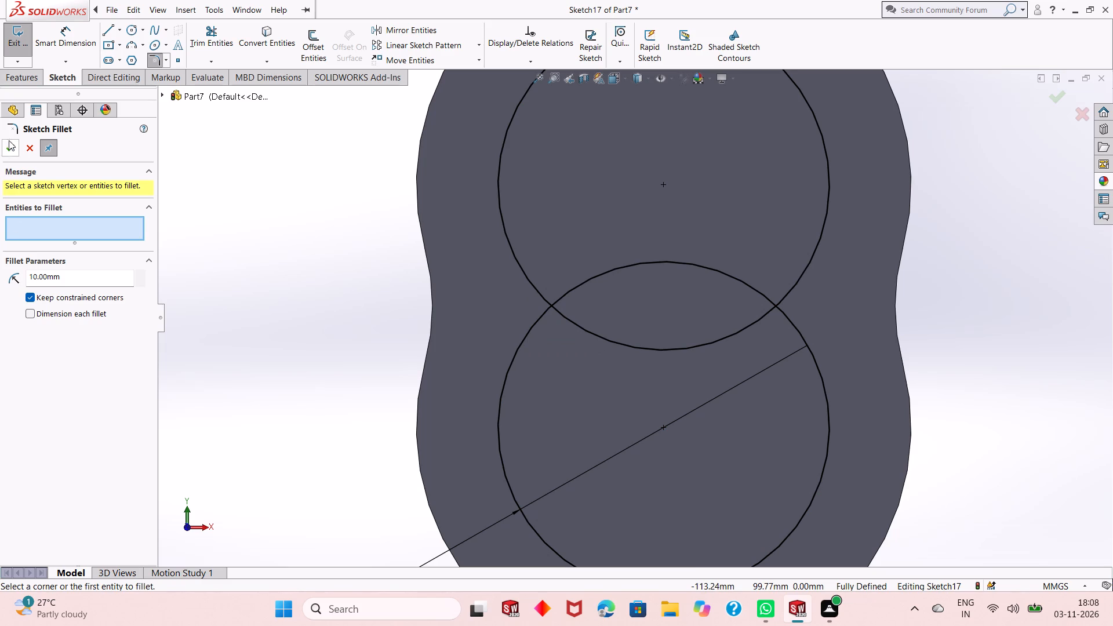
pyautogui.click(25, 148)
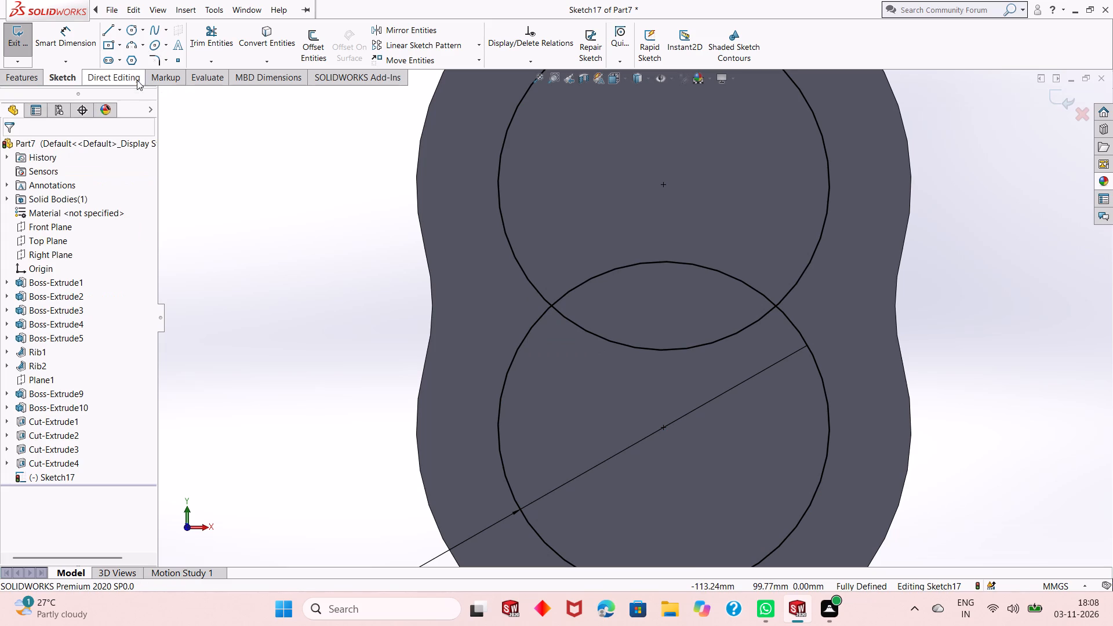
# Sketch a three-point arc of 10 mm radius bridging the two circles just outside their left intersection.
pyautogui.click(130, 47)
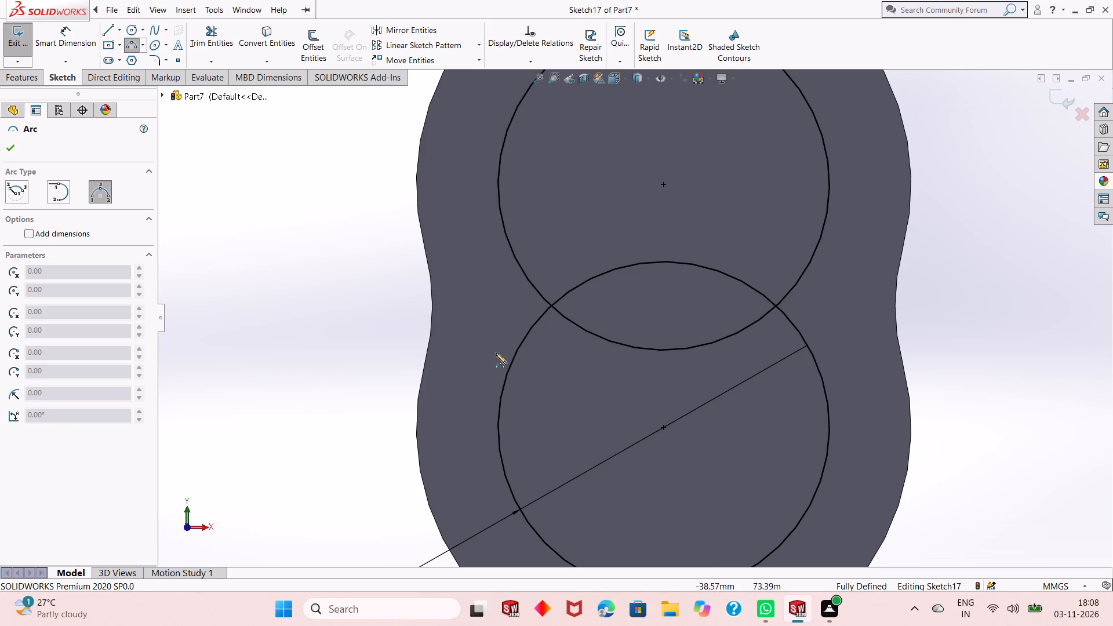
pyautogui.click(526, 277)
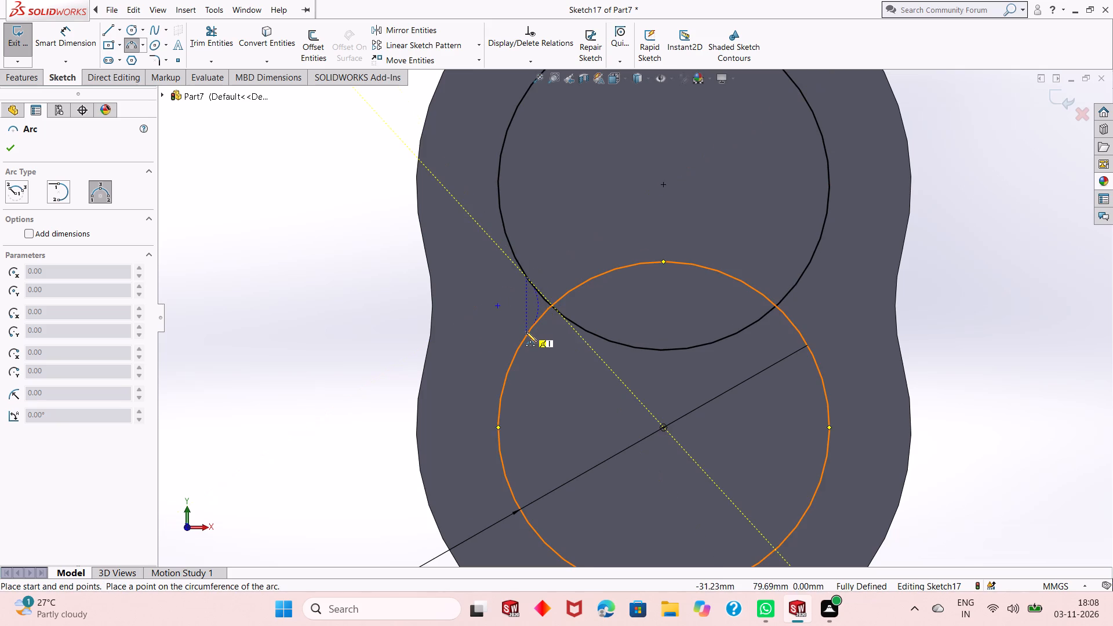
pyautogui.click(526, 332)
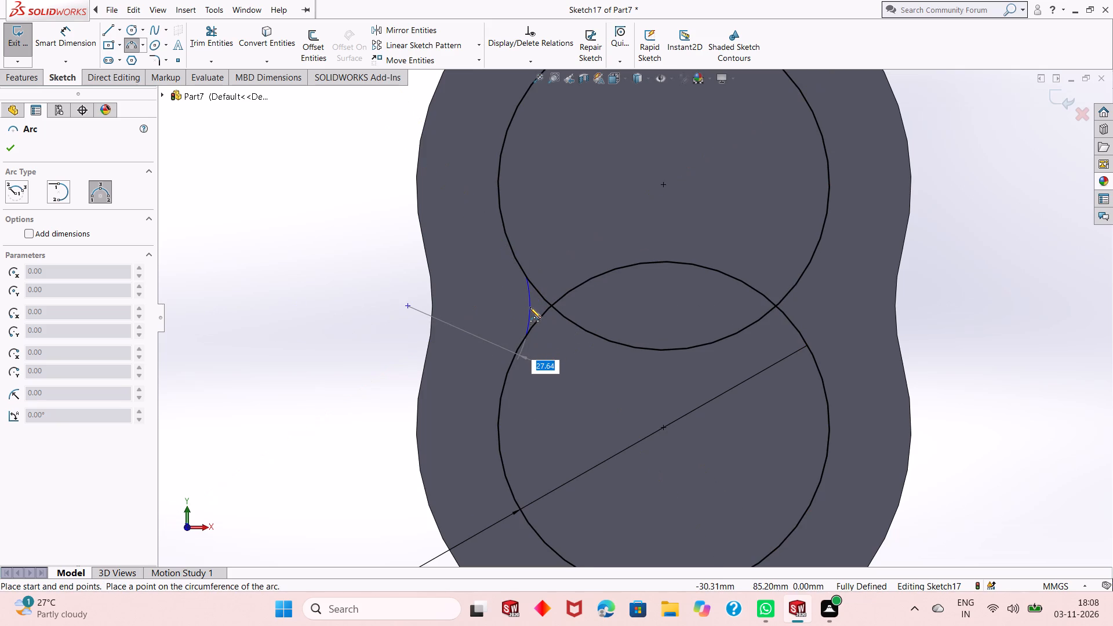
pyautogui.write('10')
pyautogui.press('Return')
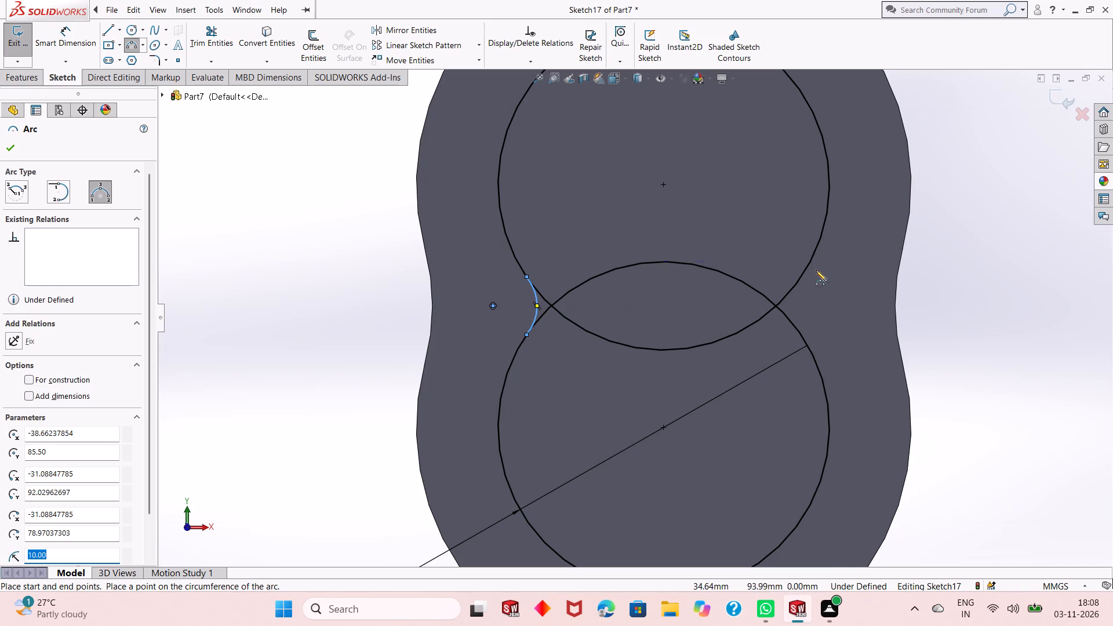
# Sketch a three-point arc of 10 mm radius bridging the two circles just outside their right intersection.
pyautogui.click(808, 267)
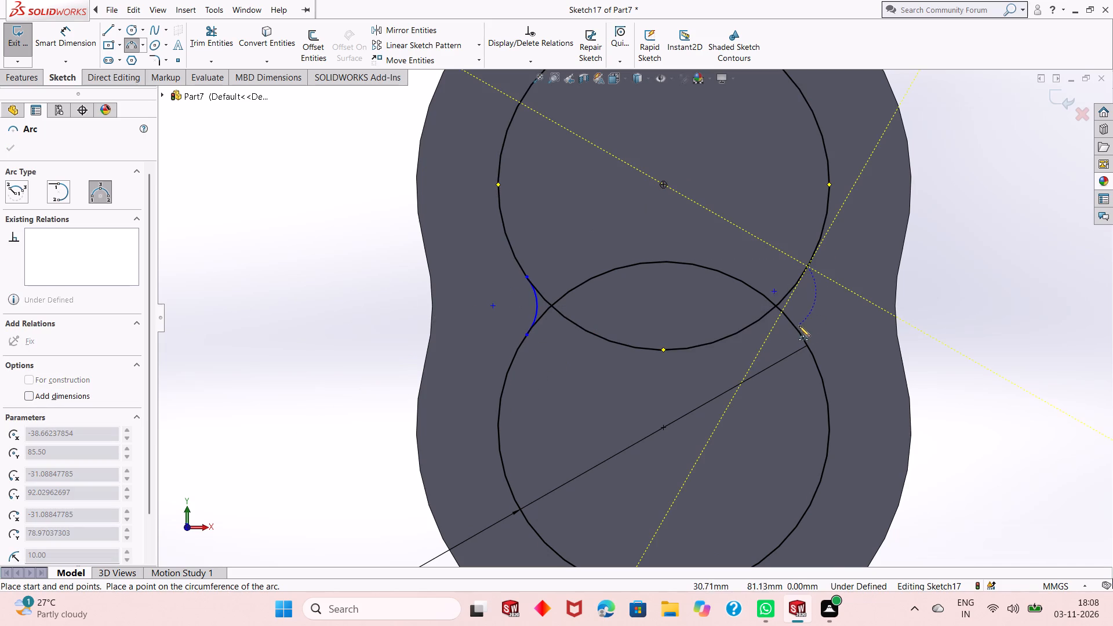
pyautogui.click(795, 324)
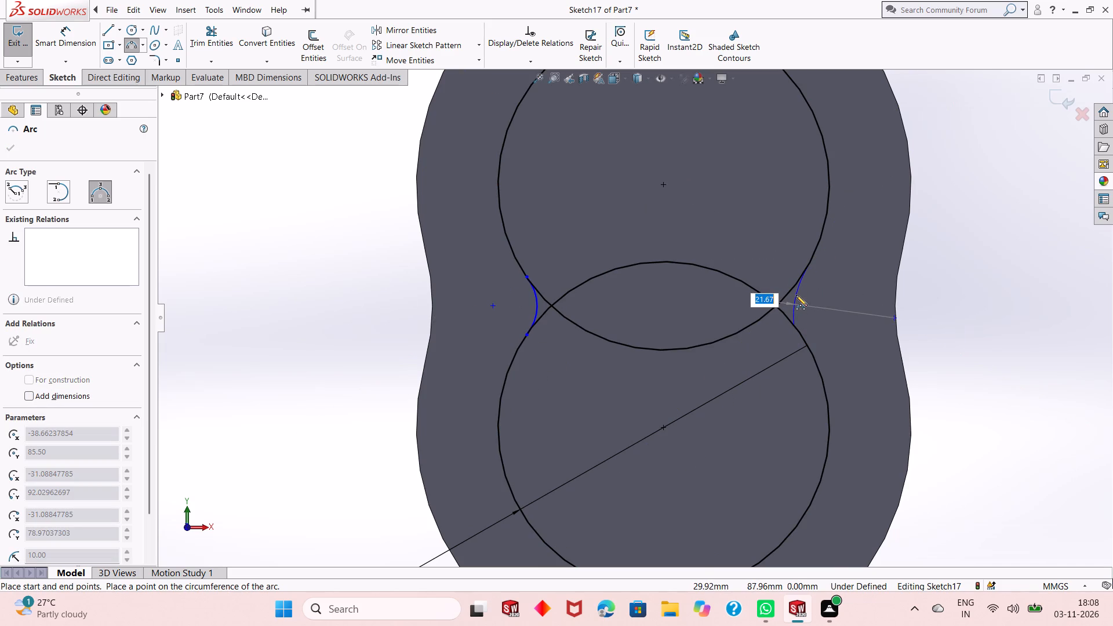
pyautogui.write('10')
pyautogui.press('Return')
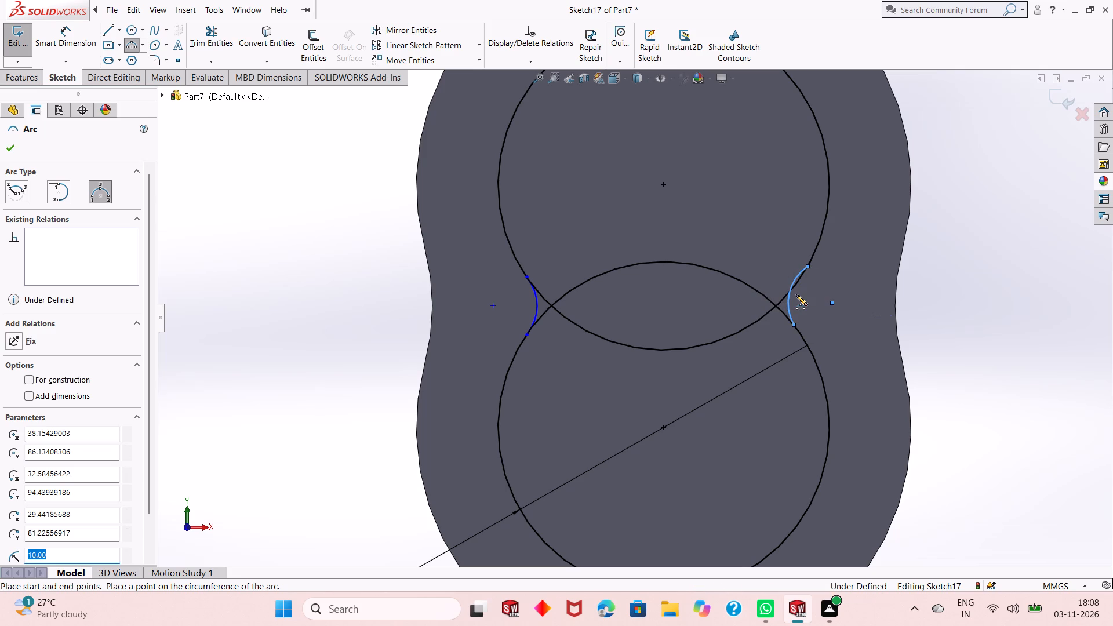
pyautogui.rightClick(945, 169)
pyautogui.click(954, 177)
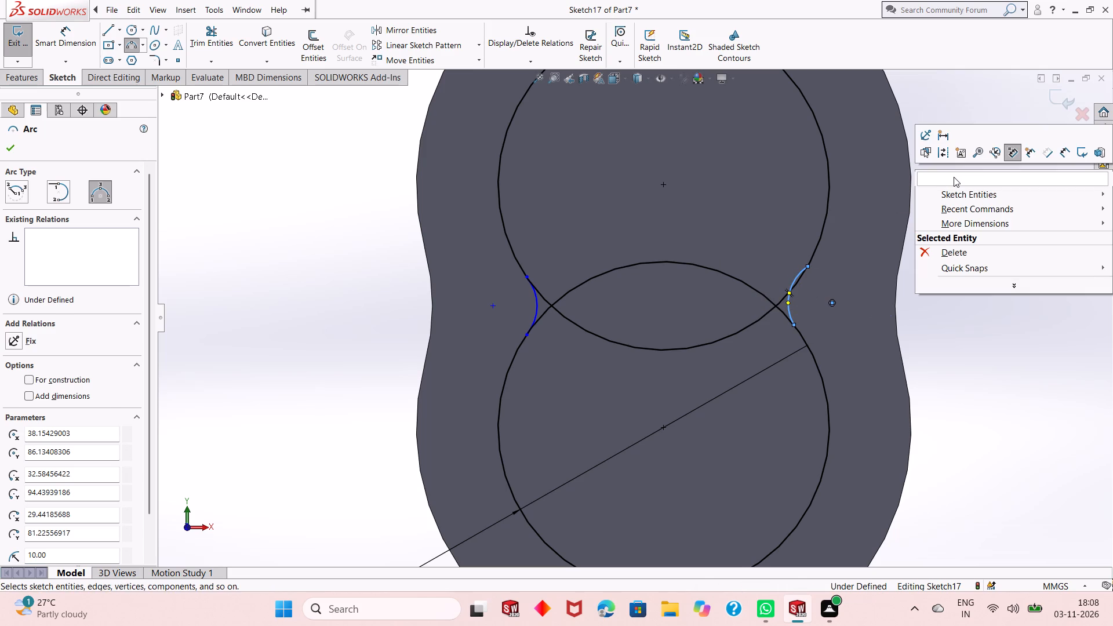
# Dimension the left bridging arc's radius as 10 mm.
pyautogui.click(73, 43)
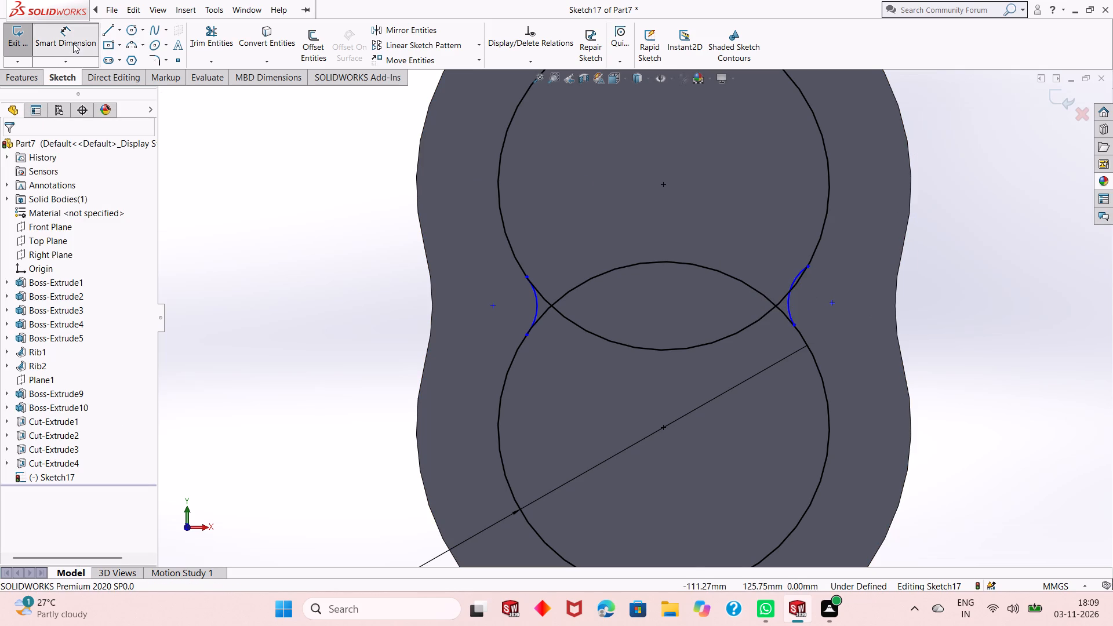
pyautogui.click(539, 304)
pyautogui.click(569, 350)
pyautogui.press('Return')
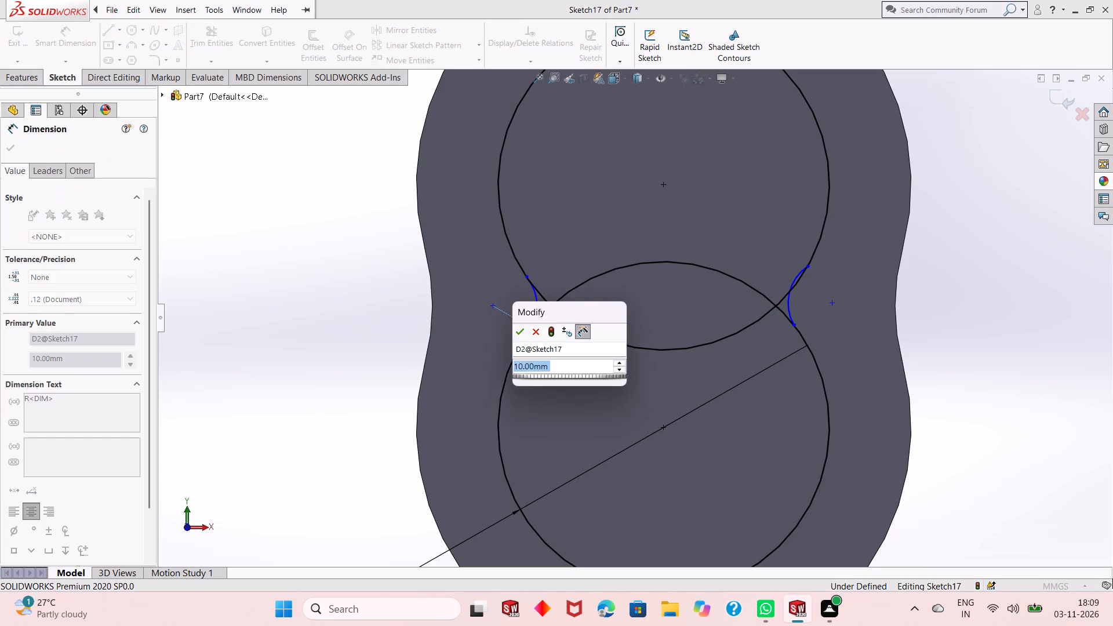
pyautogui.rightClick(216, 159)
pyautogui.click(245, 198)
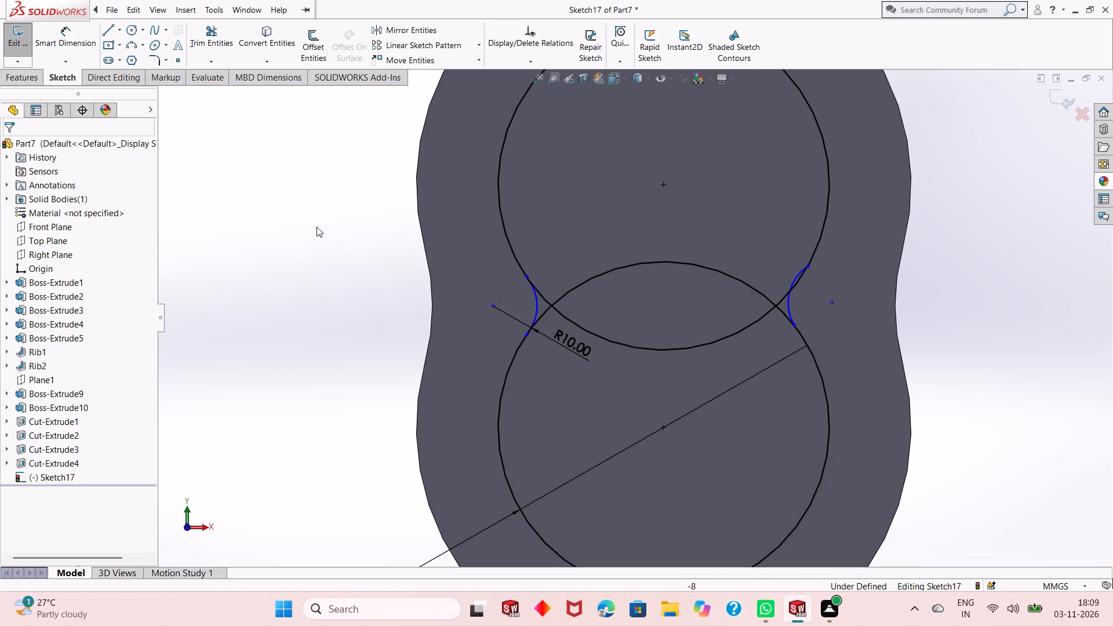
# Add an Equal relation between the left and right bridging arcs.
pyautogui.click(534, 296)
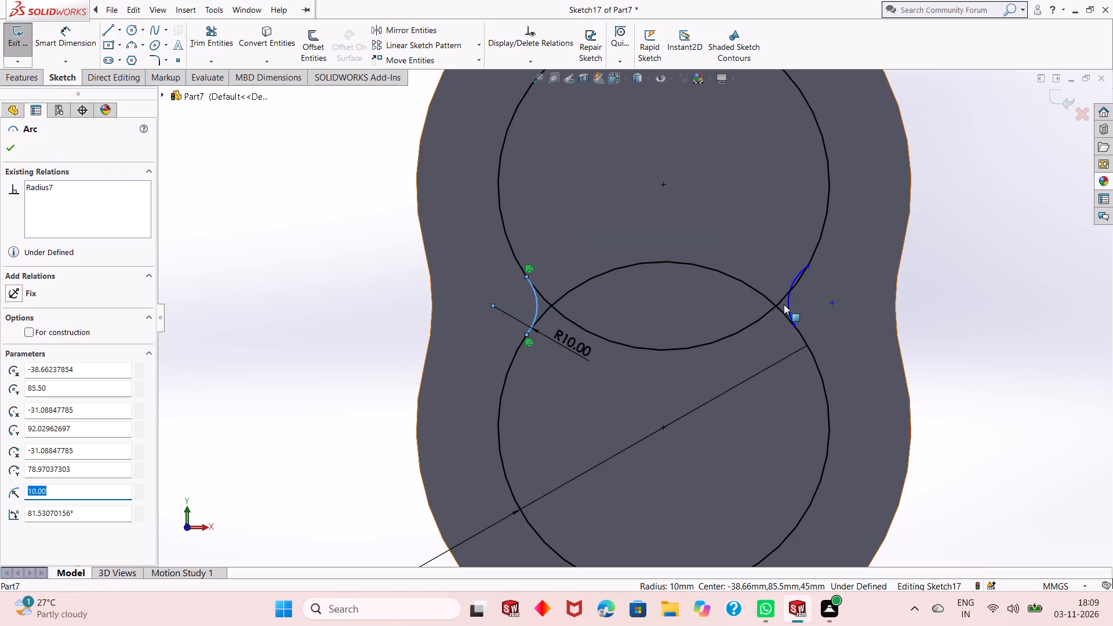
pyautogui.keyDown('ctrl'); pyautogui.click(791, 306); pyautogui.keyUp('ctrl')
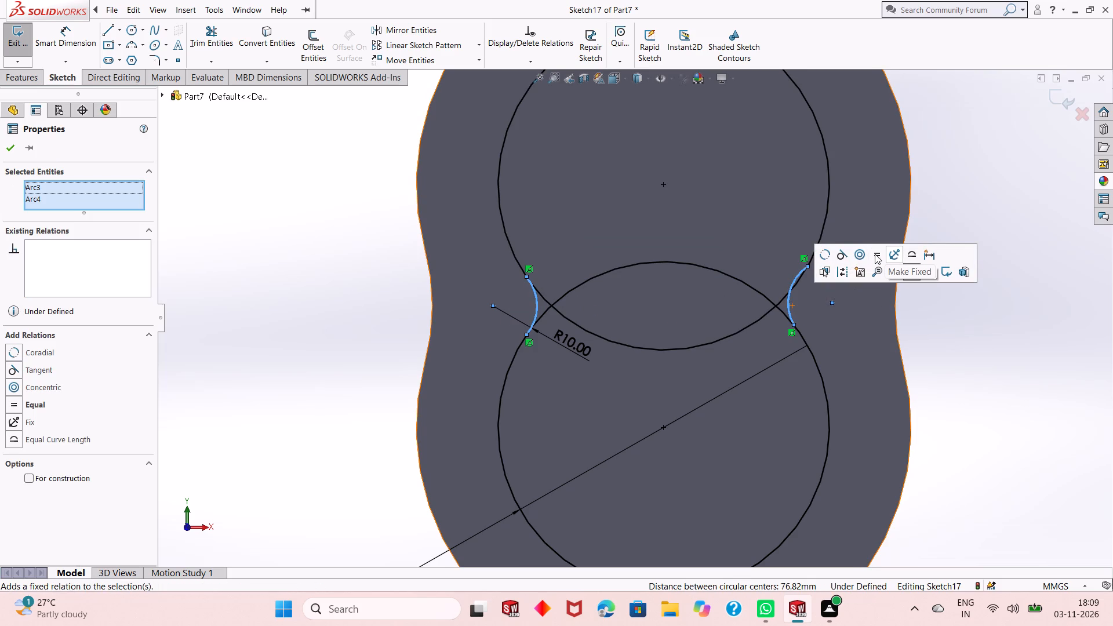
pyautogui.click(872, 254)
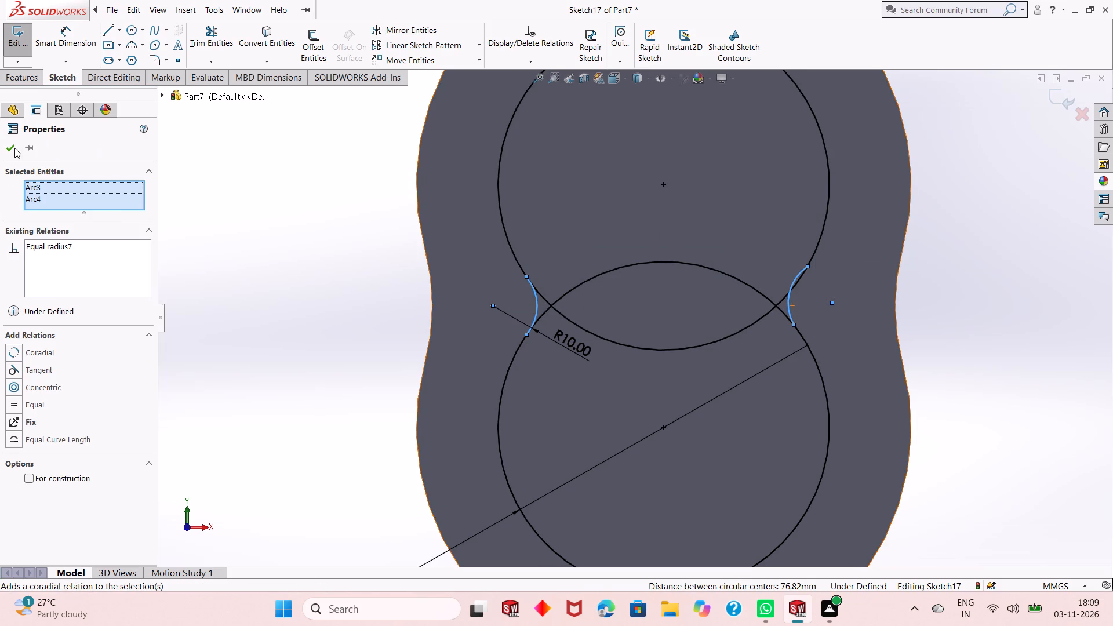
pyautogui.click(14, 148)
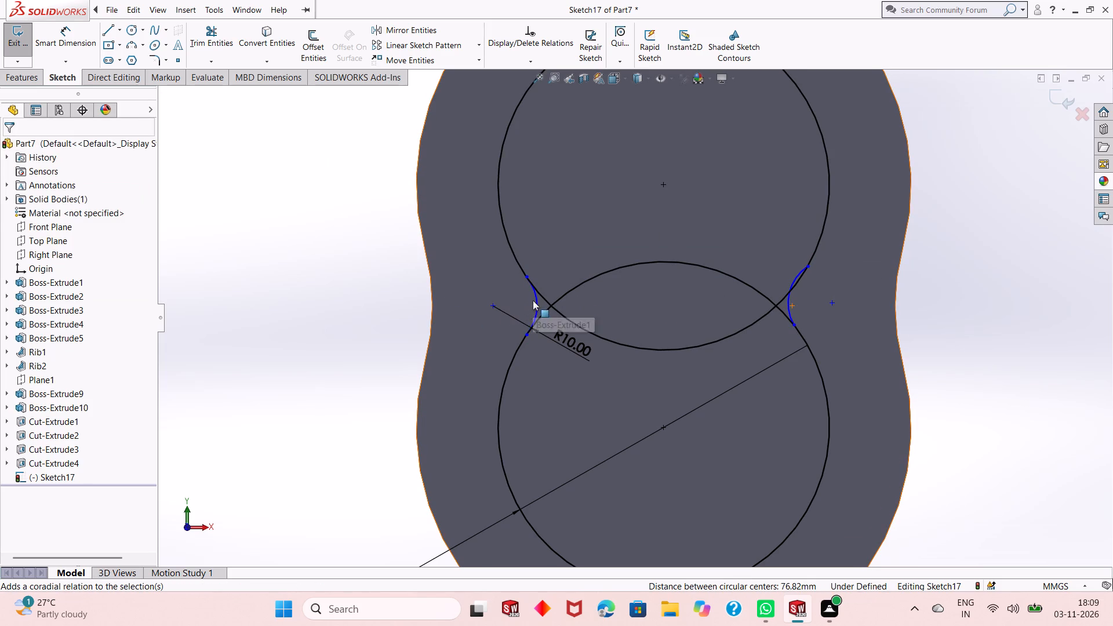
# Make the left bridging arc tangent to both the upper and lower circles.
pyautogui.click(535, 300)
pyautogui.keyDown('ctrl'); pyautogui.click(518, 259); pyautogui.keyUp('ctrl')
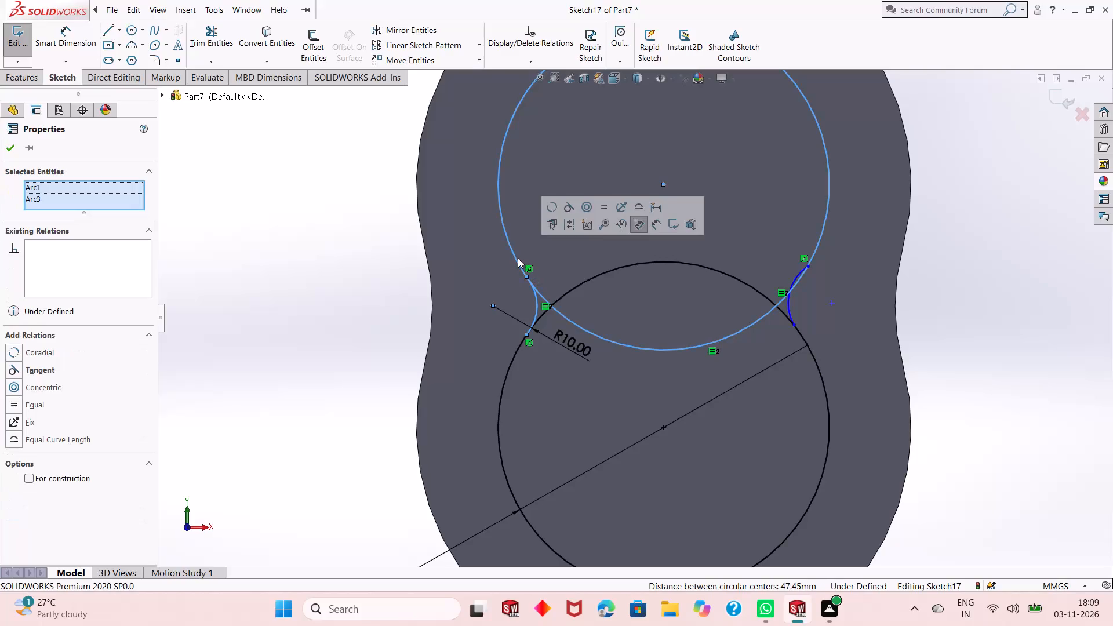
pyautogui.click(569, 206)
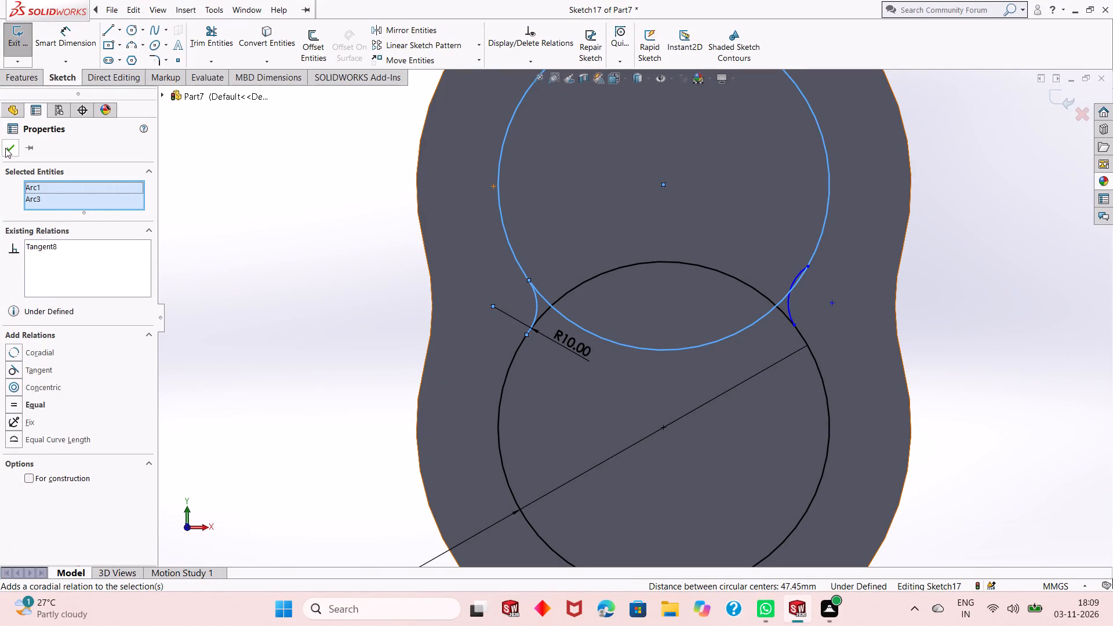
pyautogui.click(6, 148)
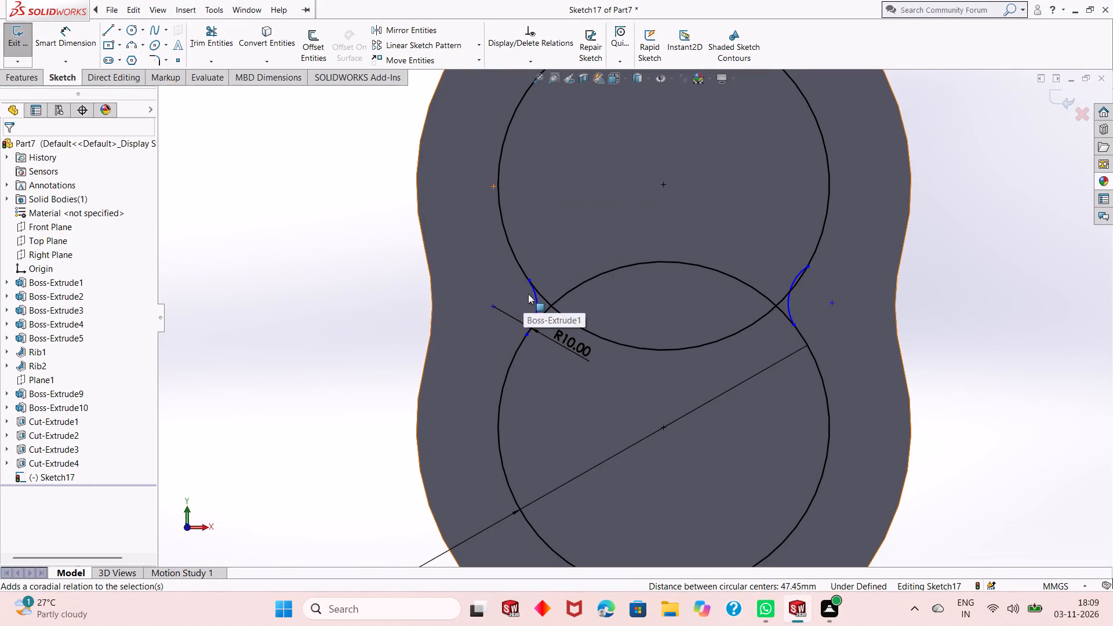
pyautogui.click(534, 296)
pyautogui.keyDown('ctrl'); pyautogui.click(511, 358); pyautogui.keyUp('ctrl')
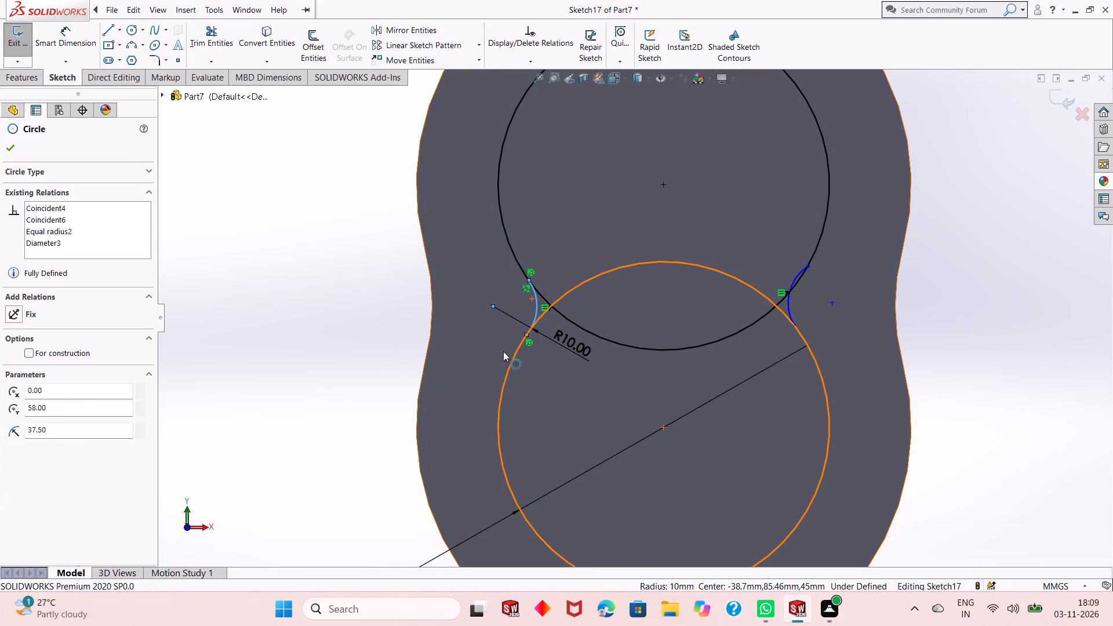
pyautogui.click(561, 305)
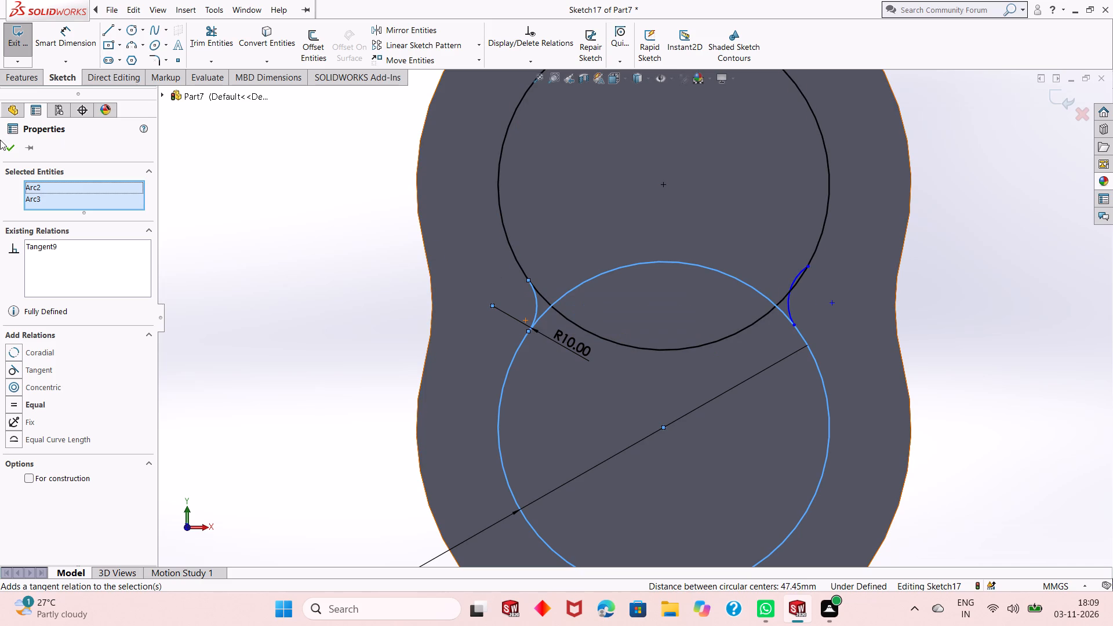
pyautogui.click(0, 147)
pyautogui.click(10, 149)
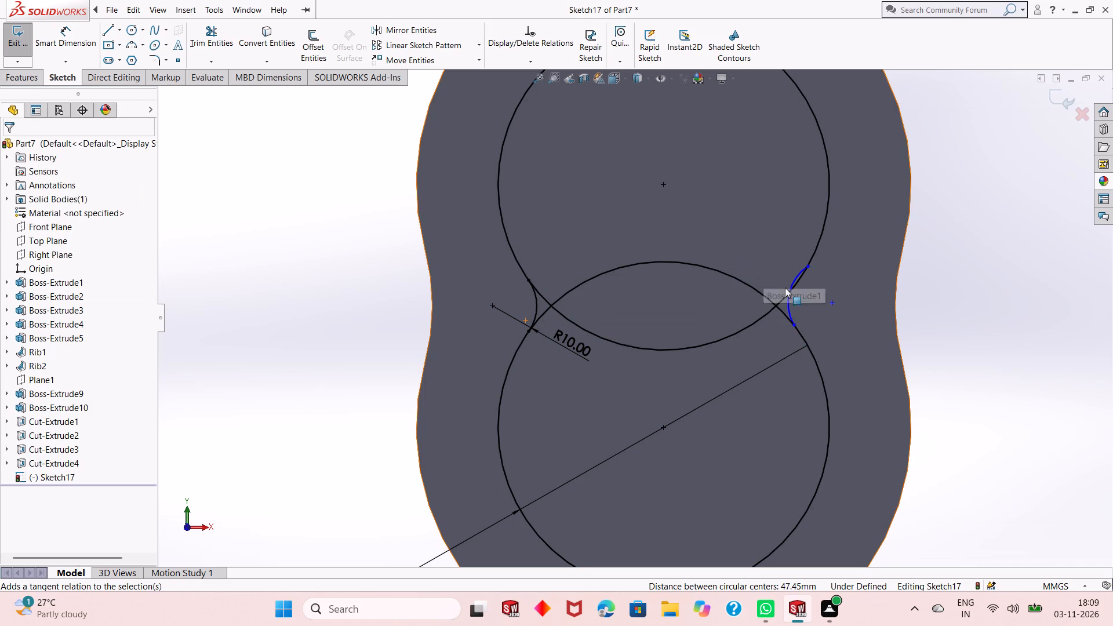
# Make the right bridging arc tangent to both the upper and lower circles.
pyautogui.click(788, 305)
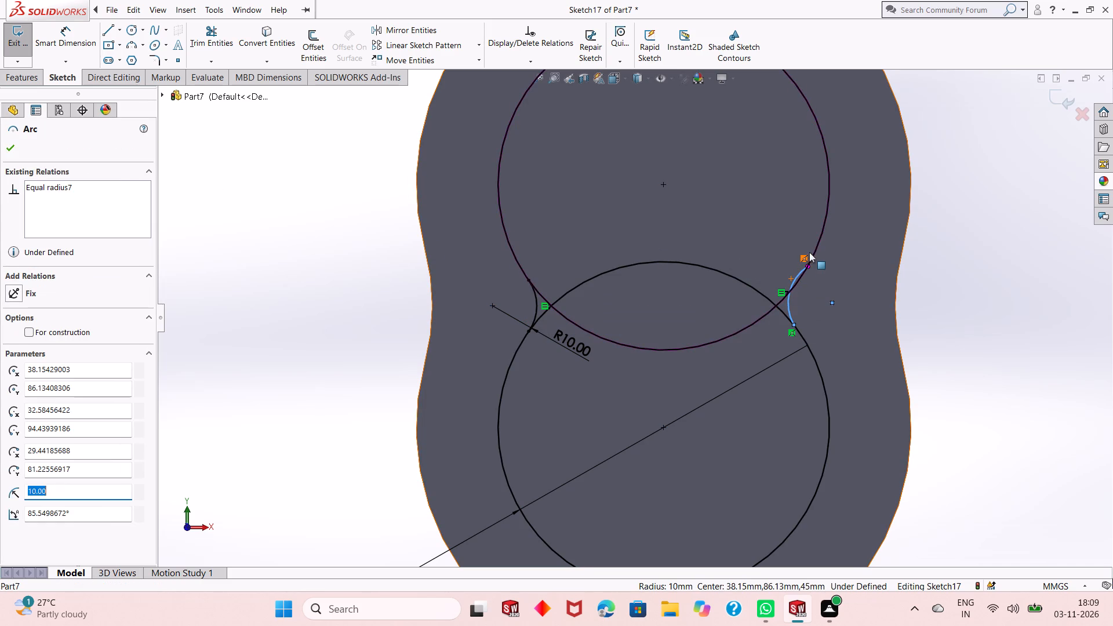
pyautogui.keyDown('ctrl'); pyautogui.click(819, 240); pyautogui.keyUp('ctrl')
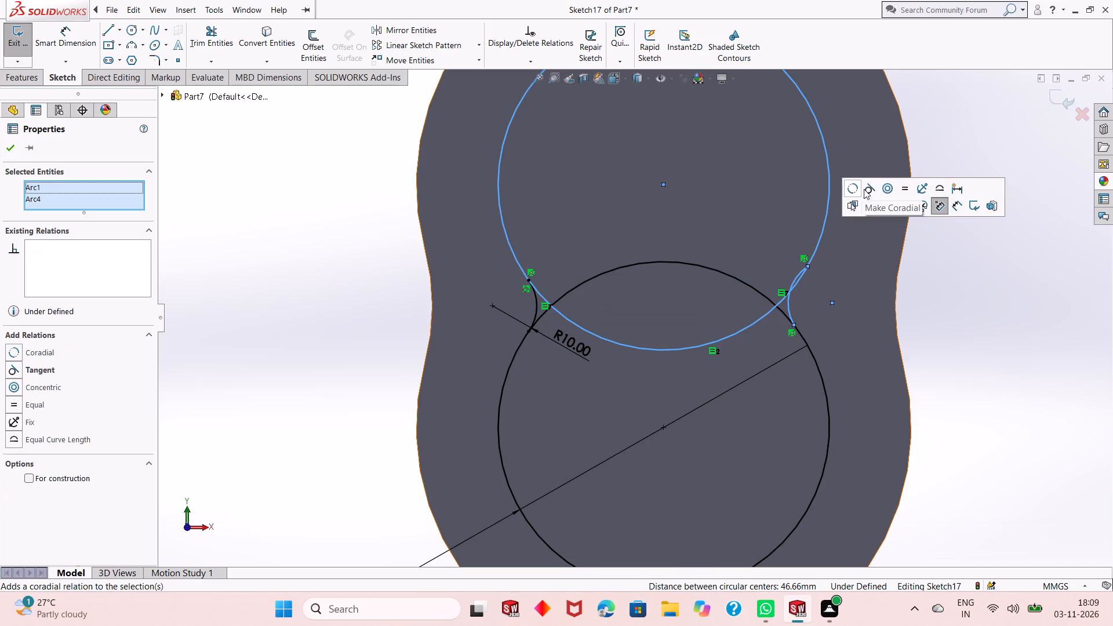
pyautogui.click(871, 188)
pyautogui.scroll(2, 580, 334)
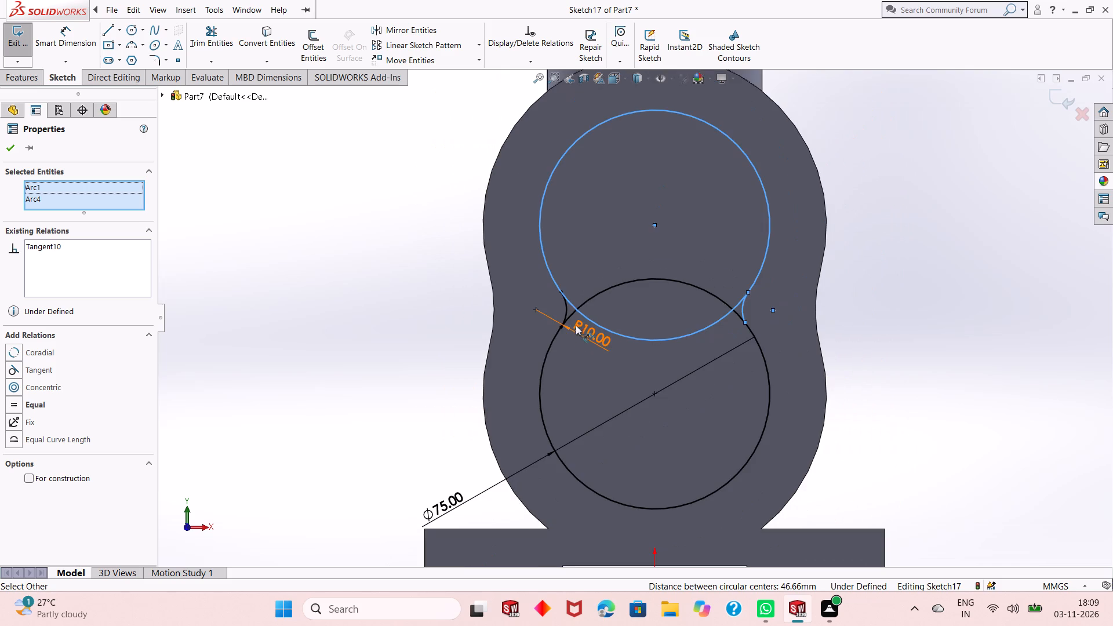
pyautogui.scroll(-3, 825, 347)
pyautogui.click(10, 144)
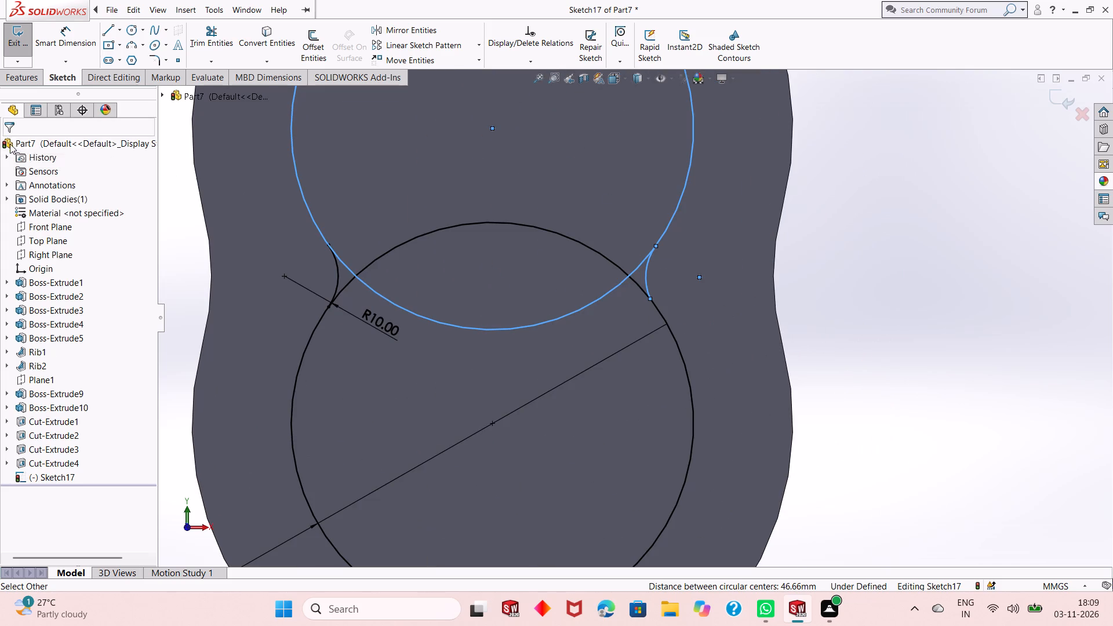
pyautogui.click(644, 276)
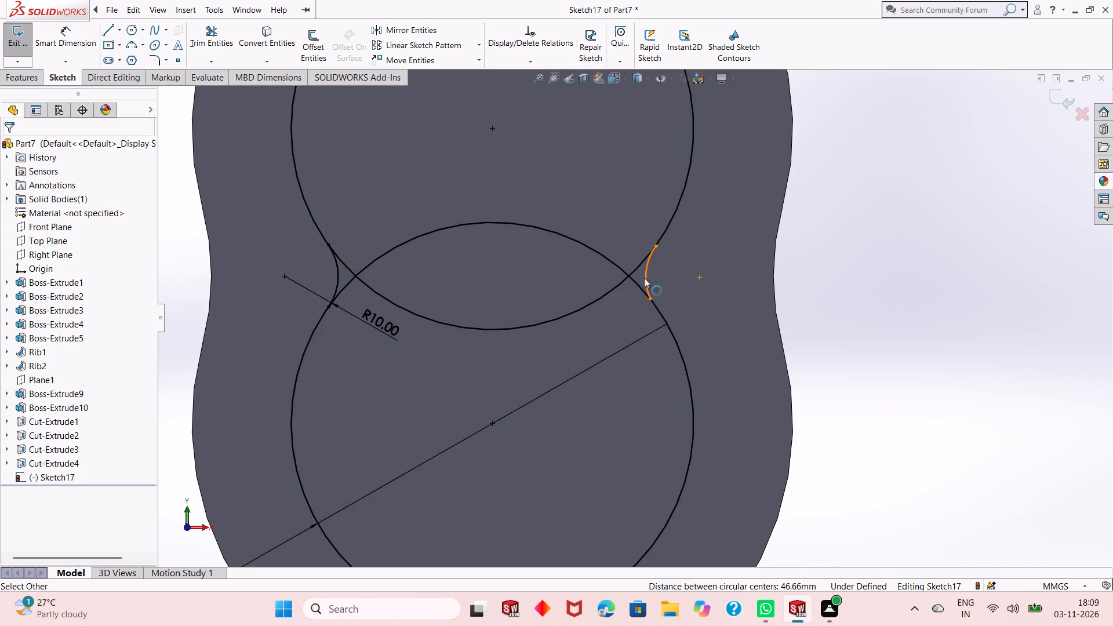
pyautogui.keyDown('ctrl'); pyautogui.click(639, 283); pyautogui.keyUp('ctrl')
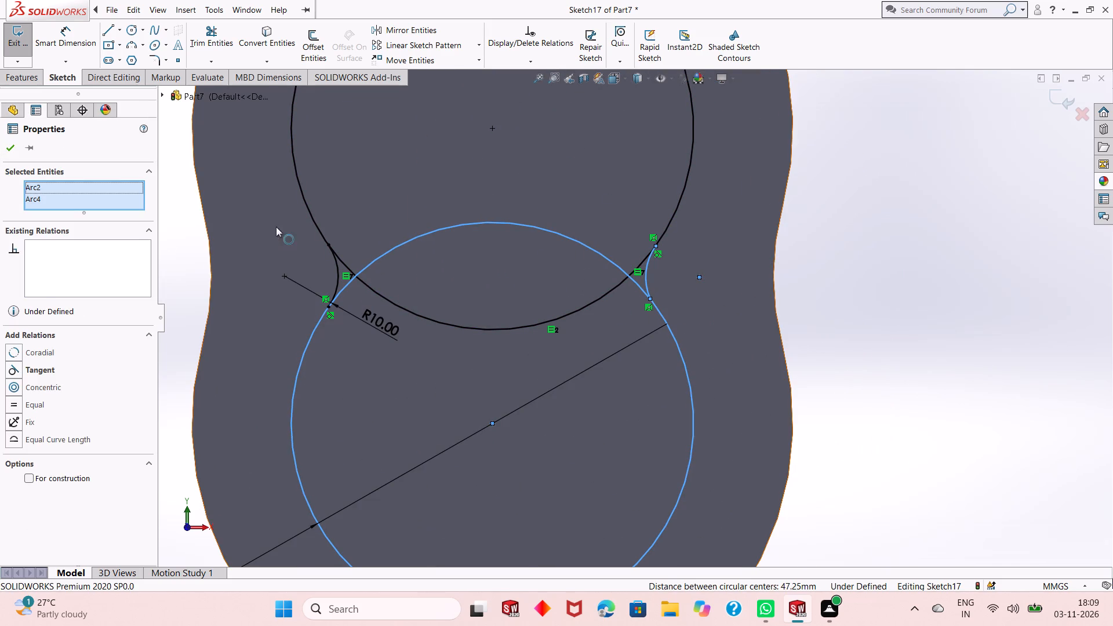
pyautogui.click(17, 373)
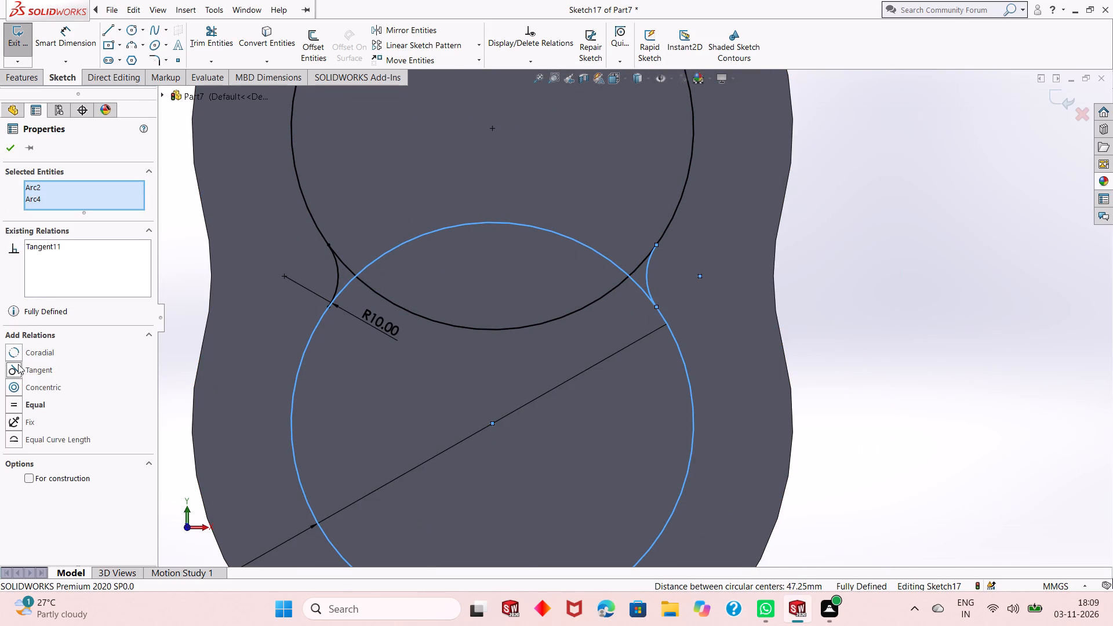
pyautogui.click(10, 152)
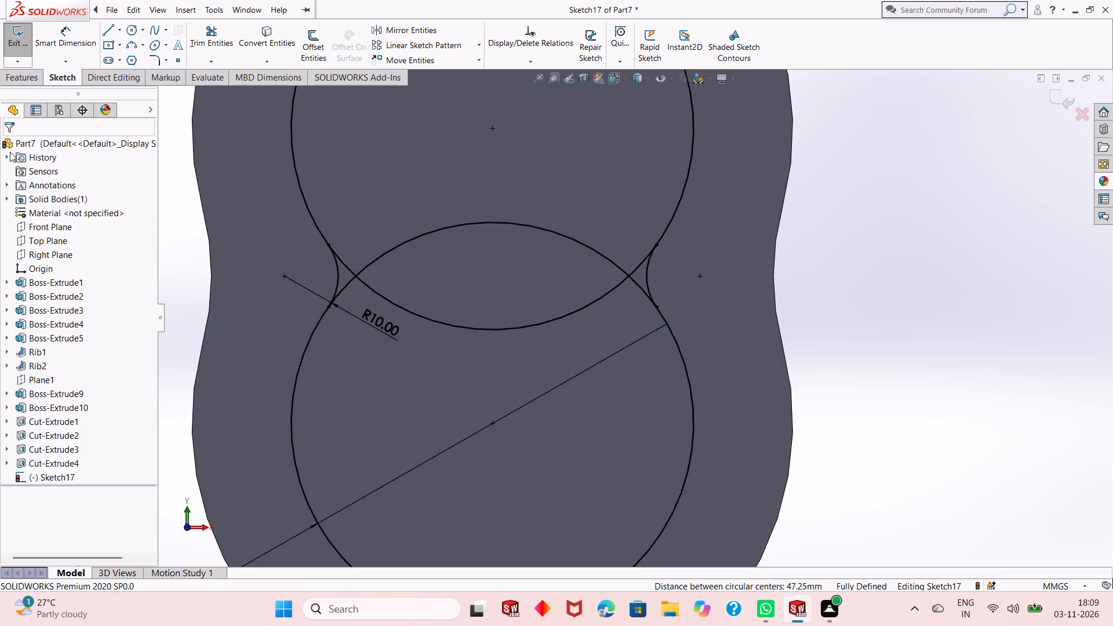
# Trim the overlapping inner circle segments and the leftover corners behind both bridging arcs, leaving one closed two-lobed outline.
pyautogui.click(209, 42)
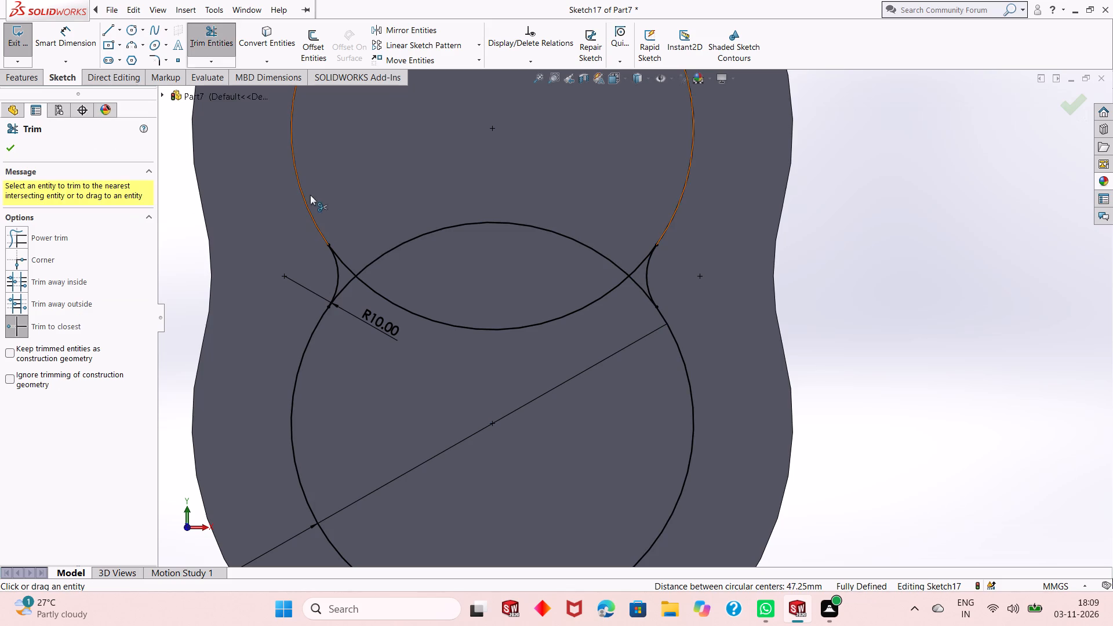
pyautogui.click(373, 262)
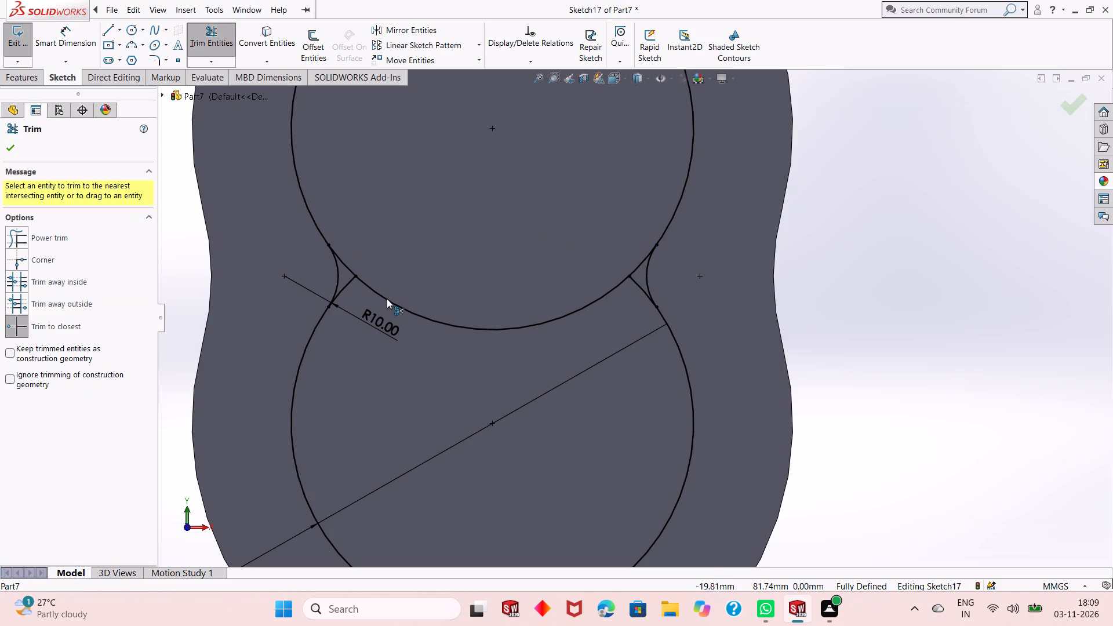
pyautogui.click(387, 299)
pyautogui.click(343, 283)
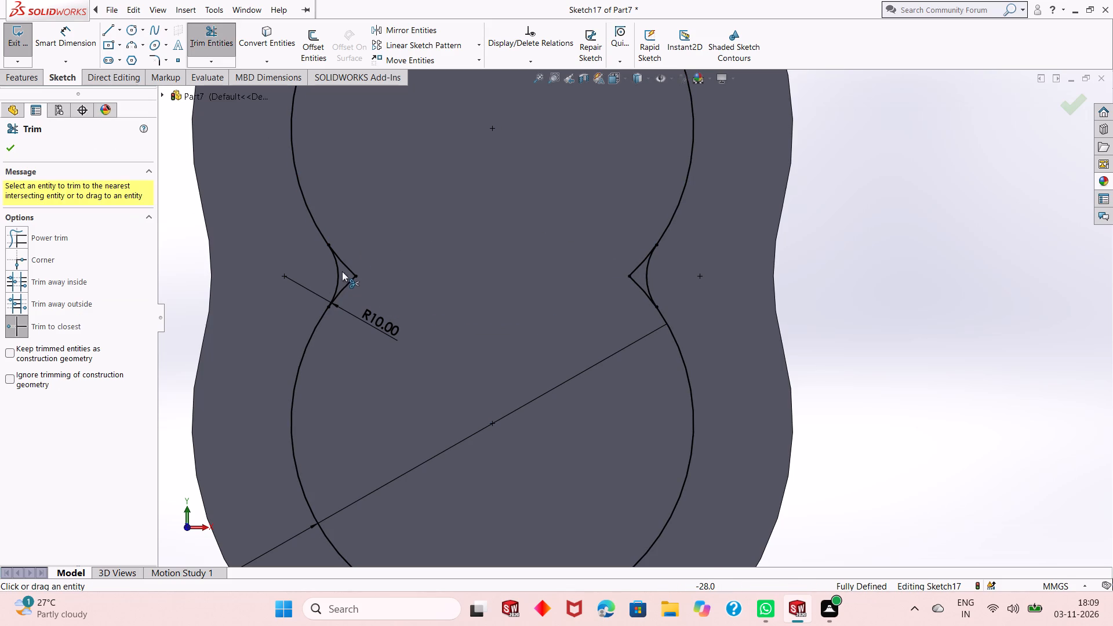
pyautogui.click(342, 265)
pyautogui.click(350, 282)
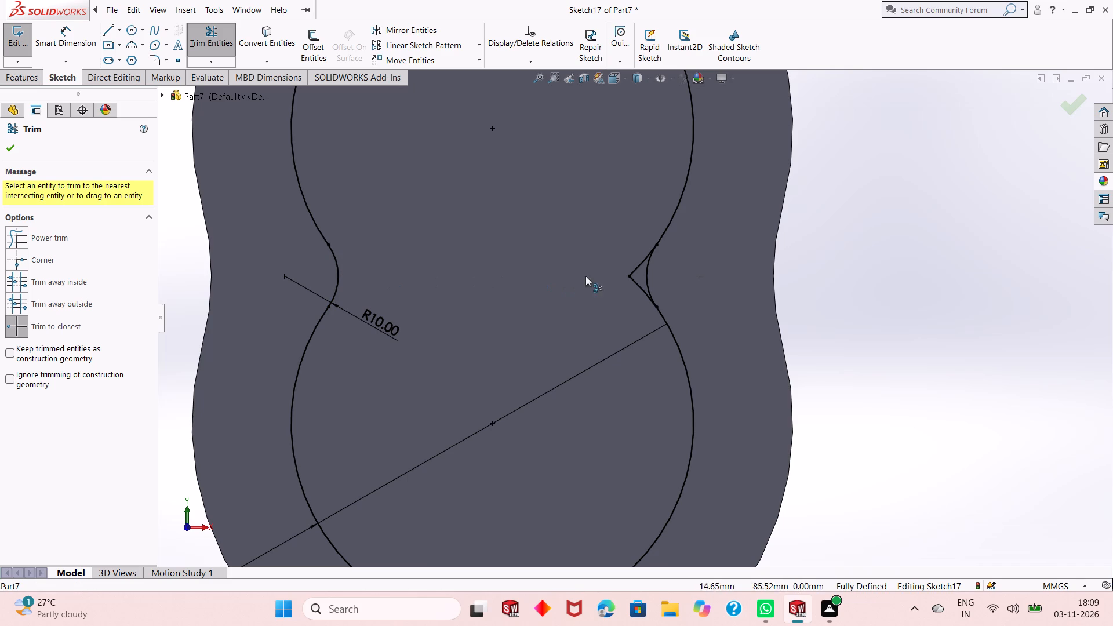
pyautogui.click(638, 286)
pyautogui.click(637, 267)
pyautogui.scroll(2, 500, 298)
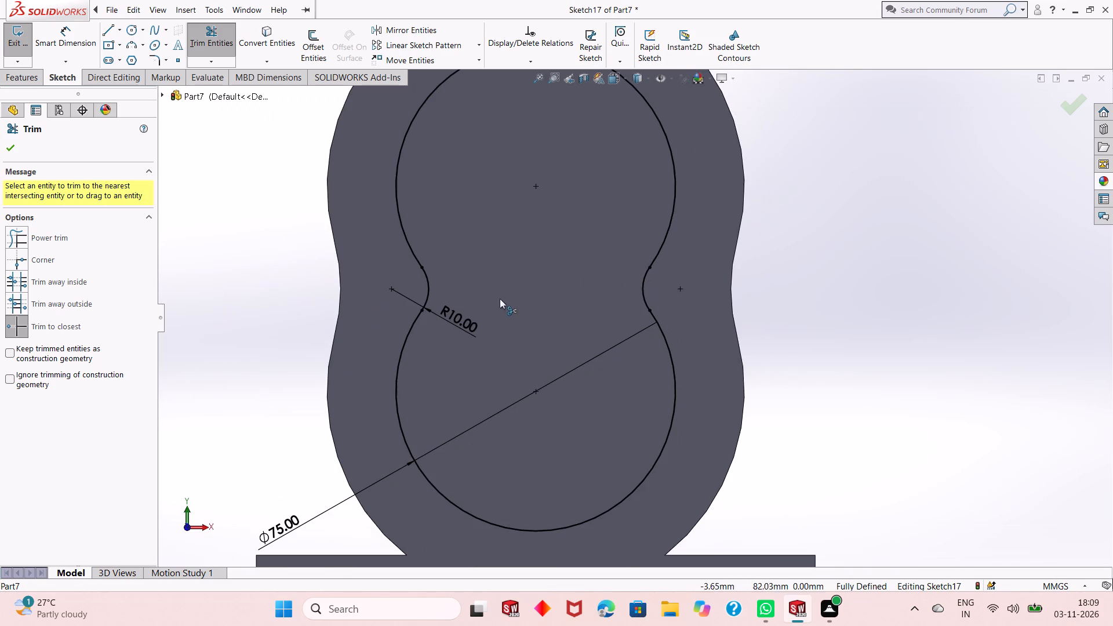
pyautogui.rightClick(826, 172)
pyautogui.click(848, 209)
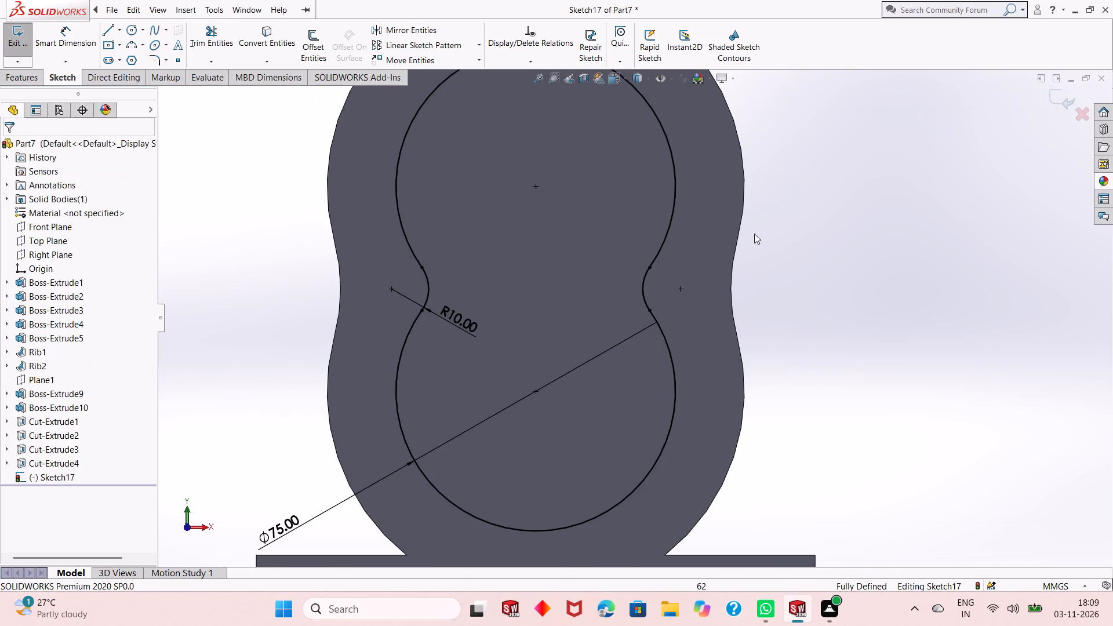
# Cut the closed two-lobed outline into the upright's front face as a blind pocket 40 mm deep.
pyautogui.scroll(1, 628, 269)
pyautogui.moveTo(599, 283); pyautogui.dragTo(613, 263, button='middle')
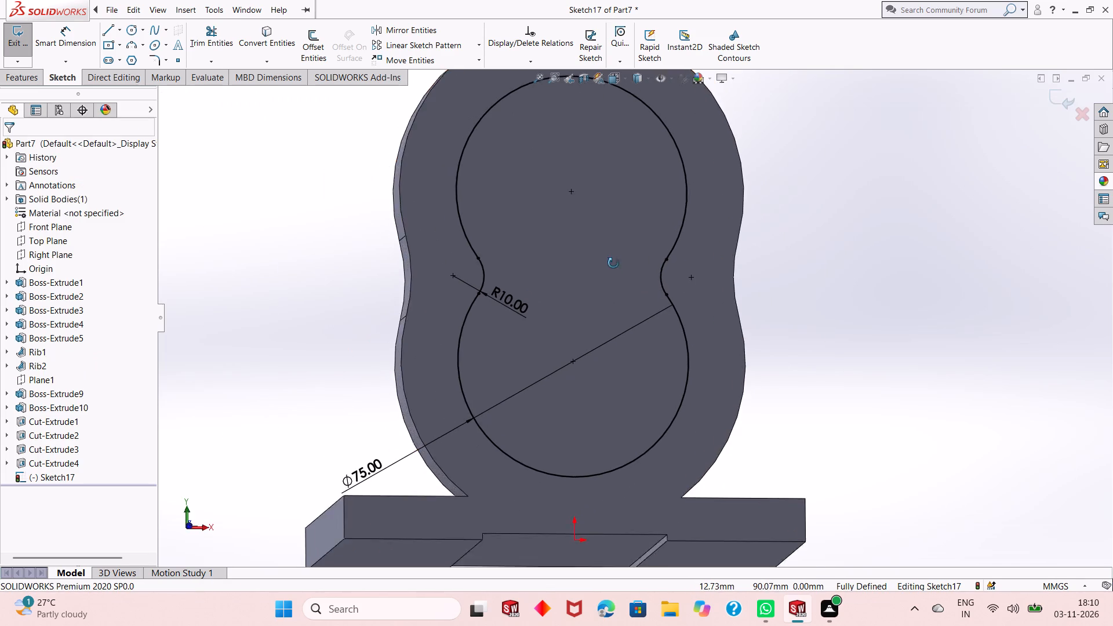
pyautogui.moveTo(613, 263); pyautogui.dragTo(654, 296, button='middle')
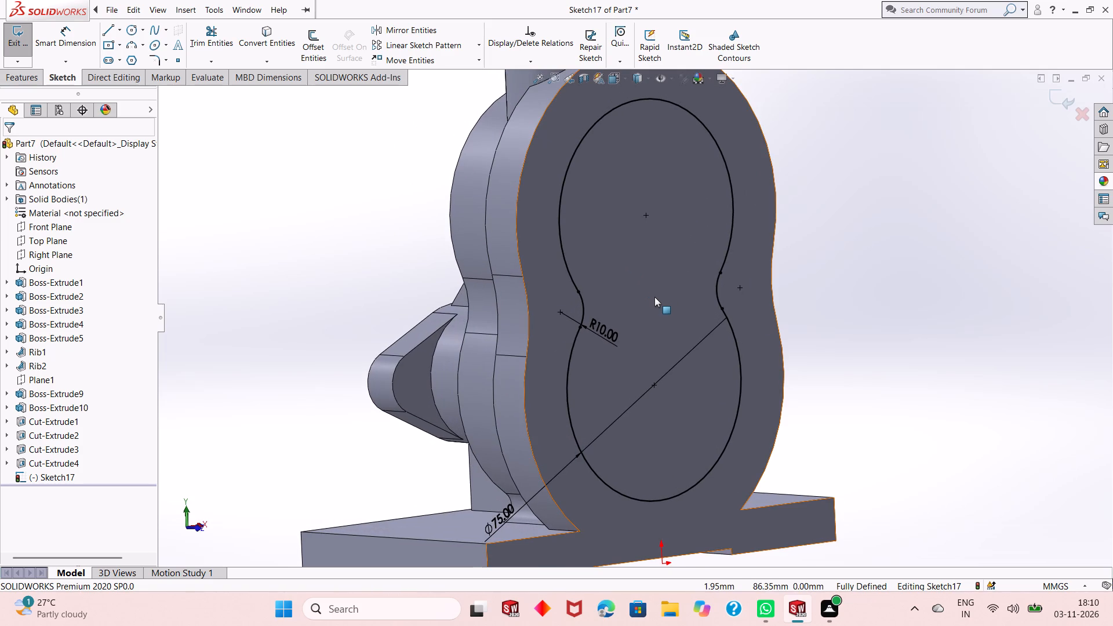
pyautogui.click(22, 74)
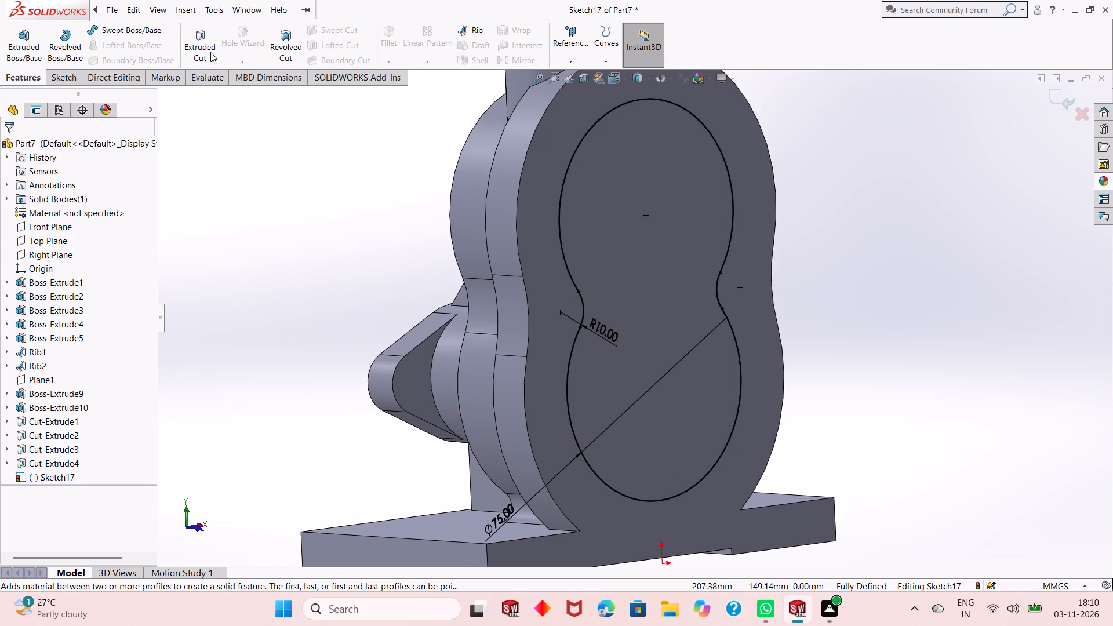
pyautogui.click(211, 53)
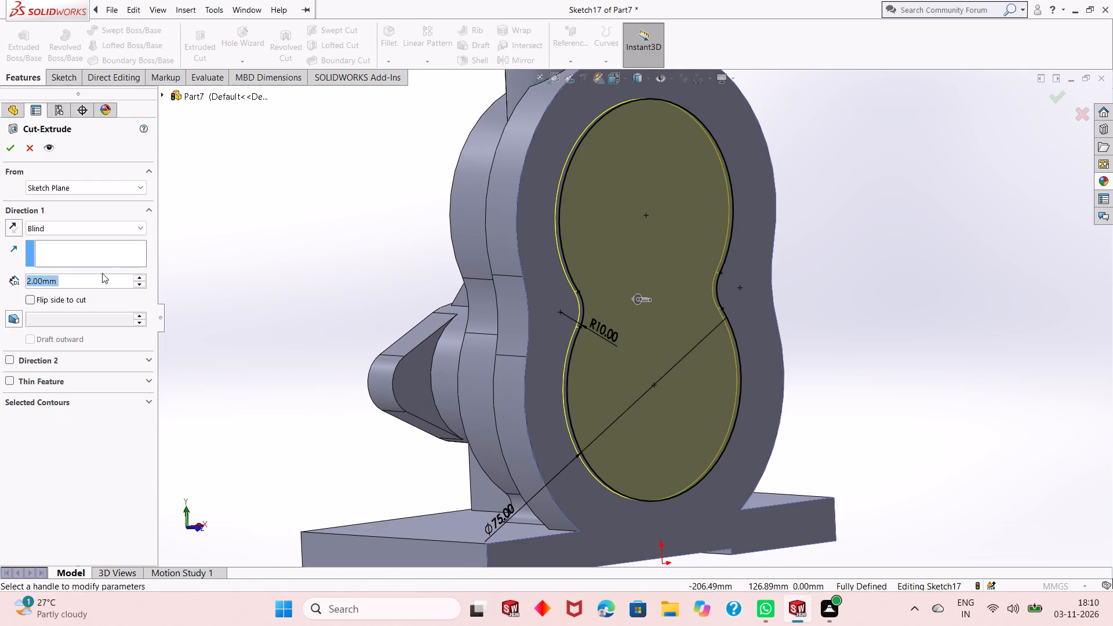
pyautogui.write('40')
pyautogui.press('Return')
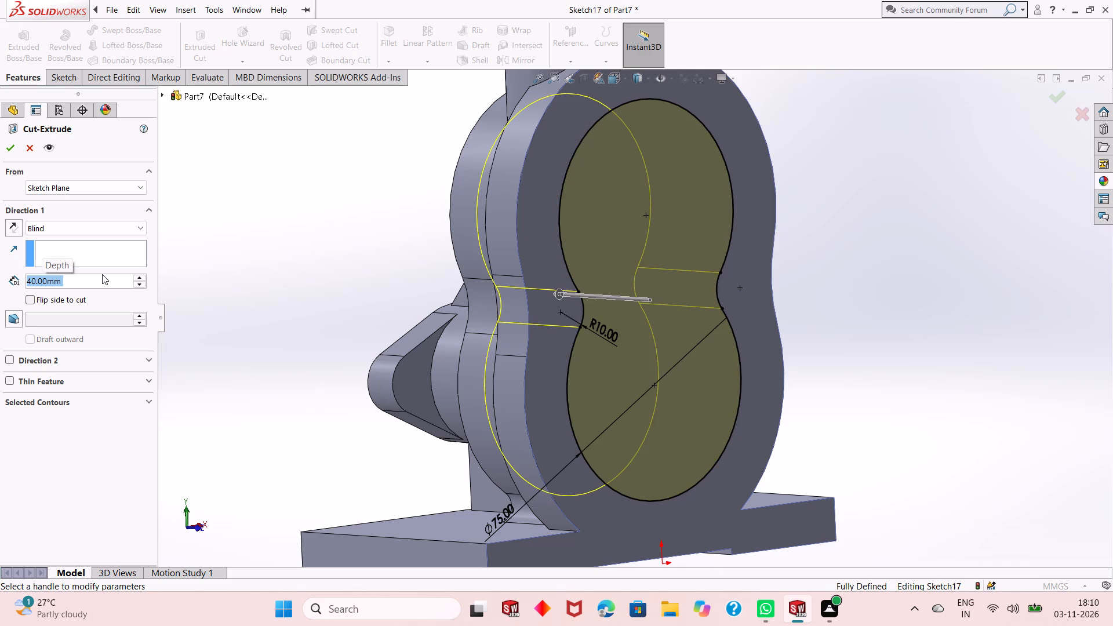
pyautogui.click(10, 154)
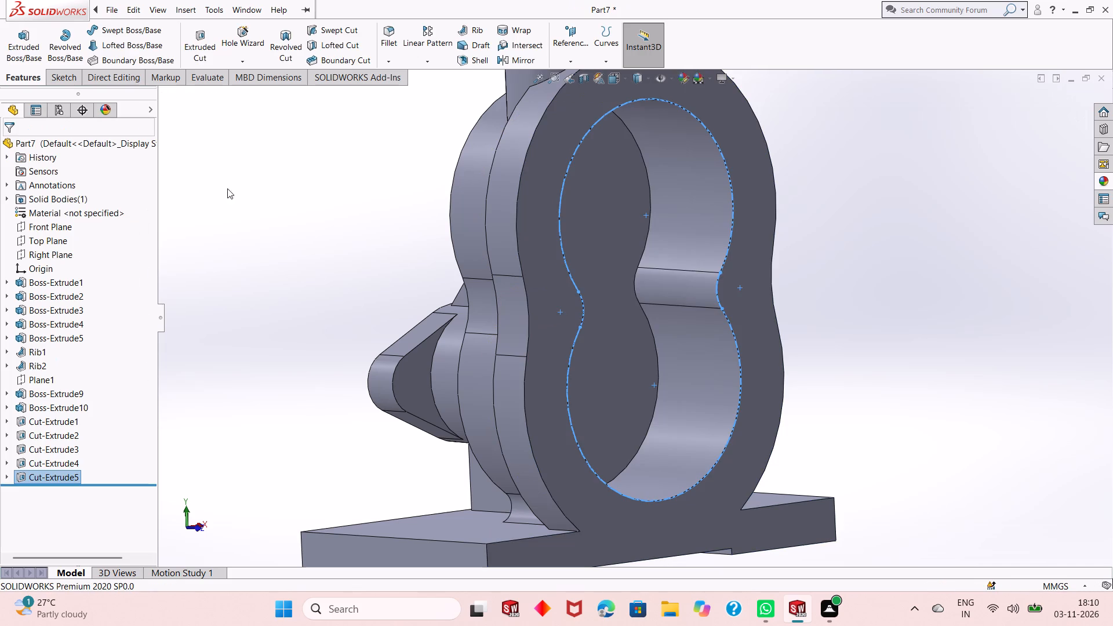
# Examine the part from several sides, checking the two-lobed pocket, the upright, the ribs, the flanged cylinder and the base.
pyautogui.moveTo(317, 218); pyautogui.dragTo(368, 201, button='middle')
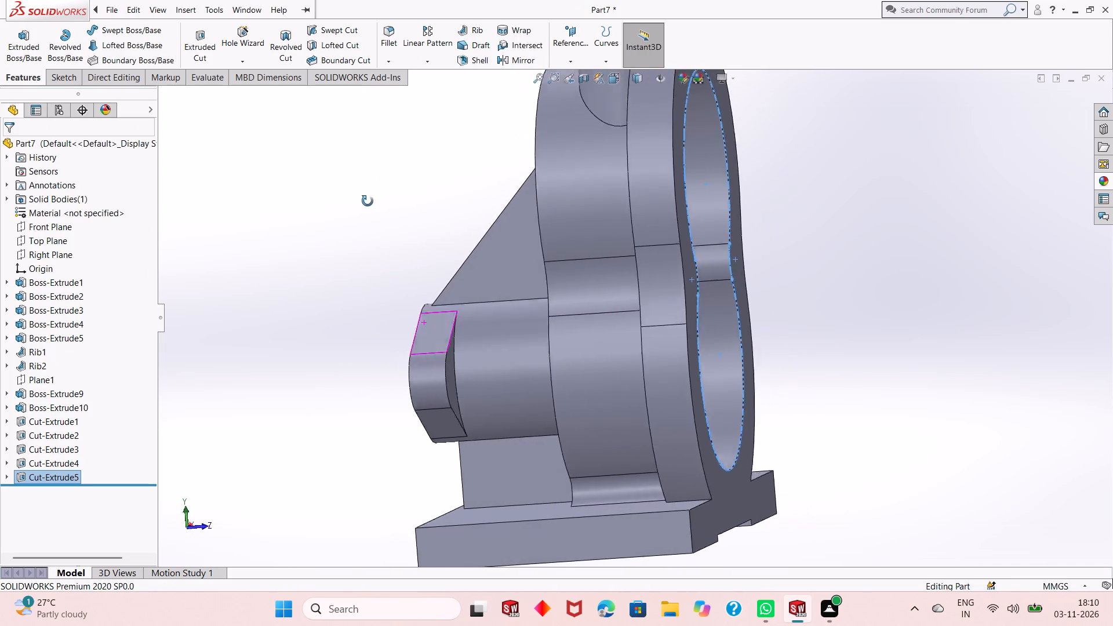
pyautogui.moveTo(368, 201); pyautogui.dragTo(359, 249, button='middle')
pyautogui.scroll(1, 419, 227)
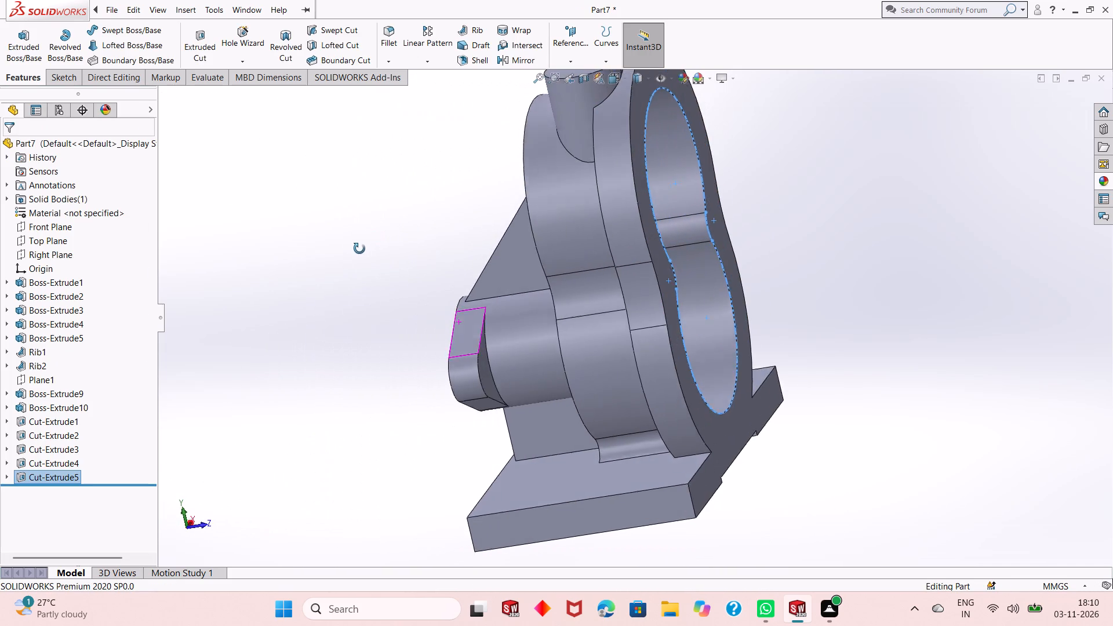
pyautogui.moveTo(359, 249); pyautogui.dragTo(303, 294, button='middle')
pyautogui.scroll(2, 477, 328)
pyautogui.click(734, 254)
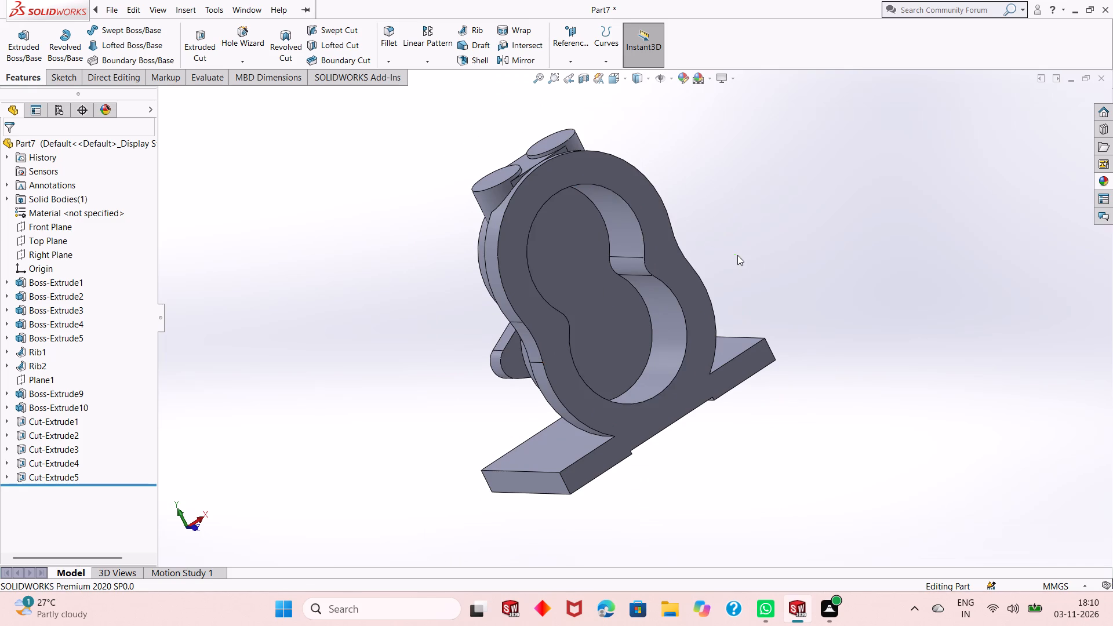
pyautogui.moveTo(700, 321); pyautogui.dragTo(728, 271, button='middle')
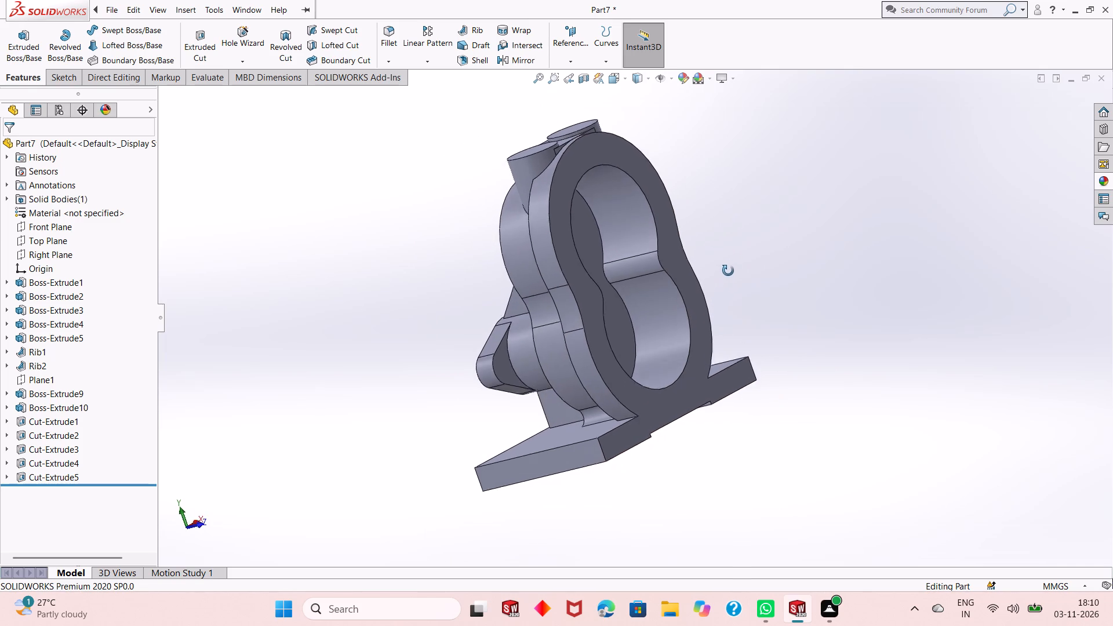
pyautogui.moveTo(728, 271); pyautogui.dragTo(796, 210, button='middle')
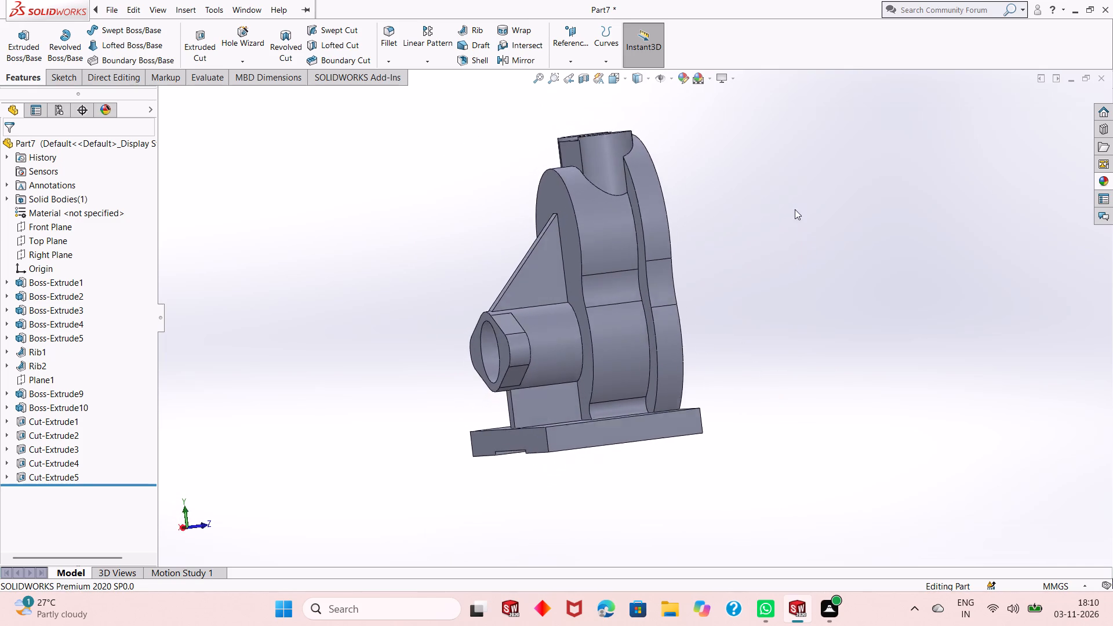
pyautogui.moveTo(794, 209); pyautogui.dragTo(776, 232, button='middle')
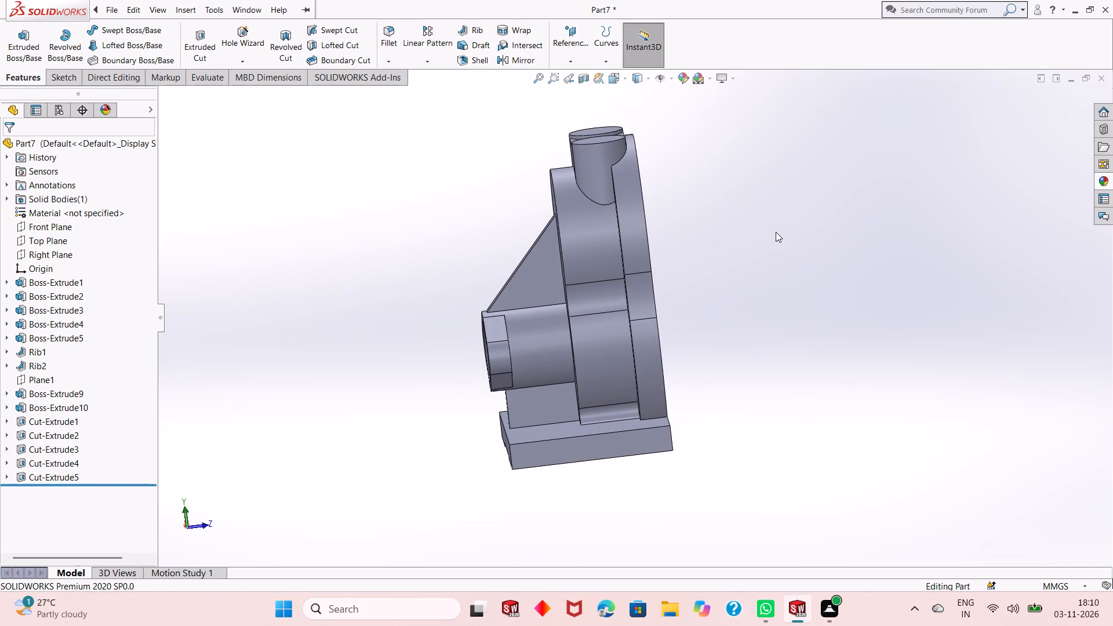
pyautogui.scroll(-1, 558, 381)
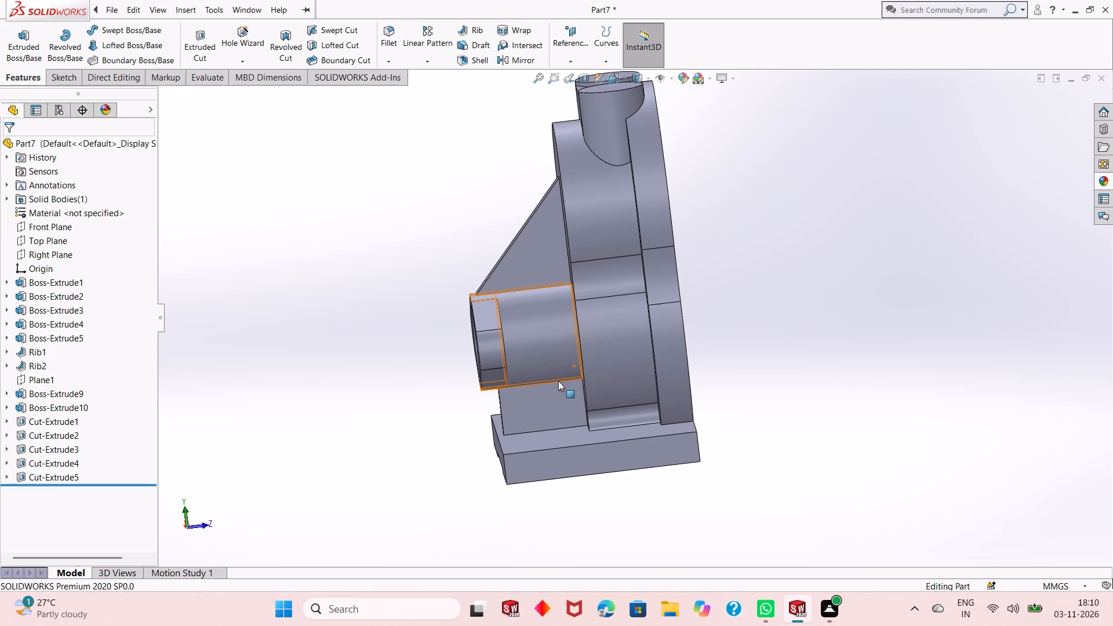
pyautogui.scroll(-1, 557, 381)
pyautogui.moveTo(557, 383); pyautogui.dragTo(550, 328, button='middle')
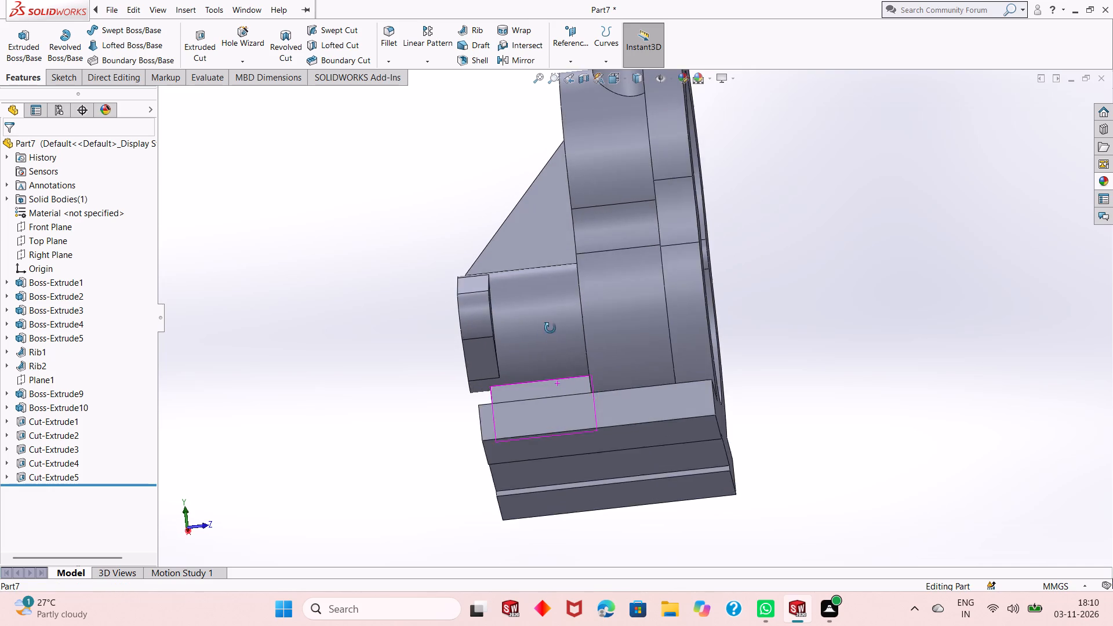
pyautogui.moveTo(550, 328); pyautogui.dragTo(556, 401, button='middle')
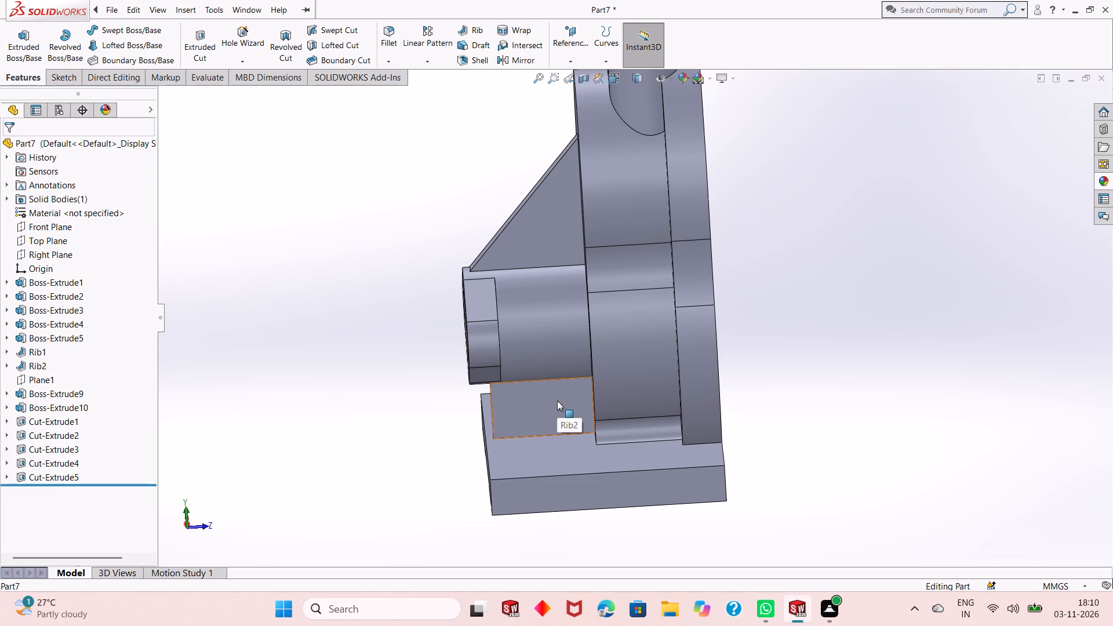
pyautogui.moveTo(567, 395); pyautogui.dragTo(591, 359, button='middle')
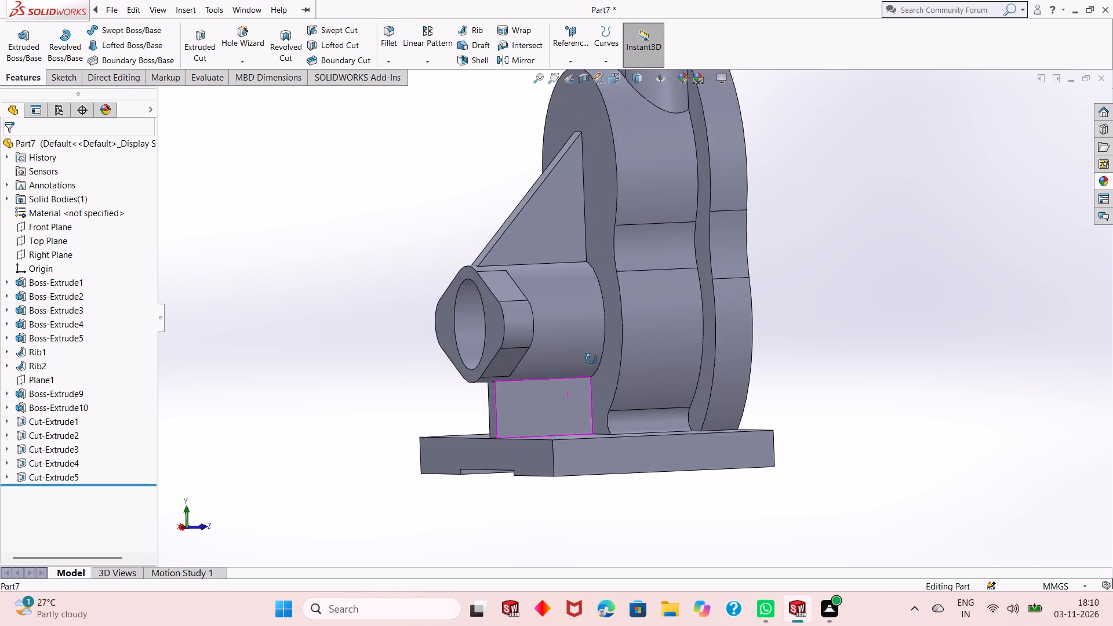
pyautogui.moveTo(591, 359); pyautogui.dragTo(608, 396, button='middle')
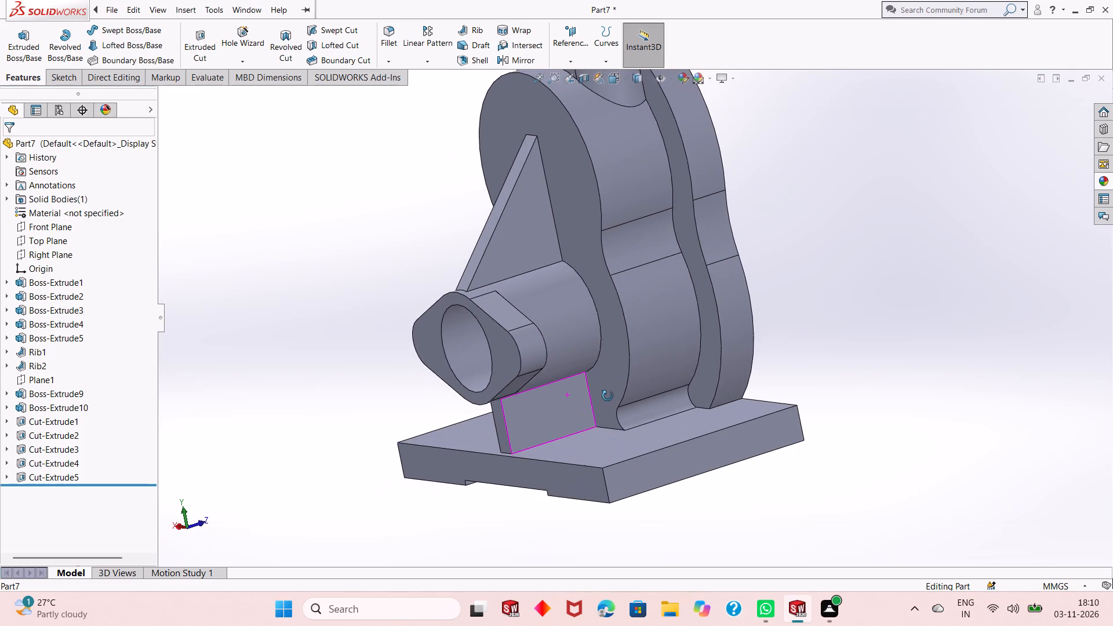
pyautogui.moveTo(608, 396); pyautogui.dragTo(602, 399, button='middle')
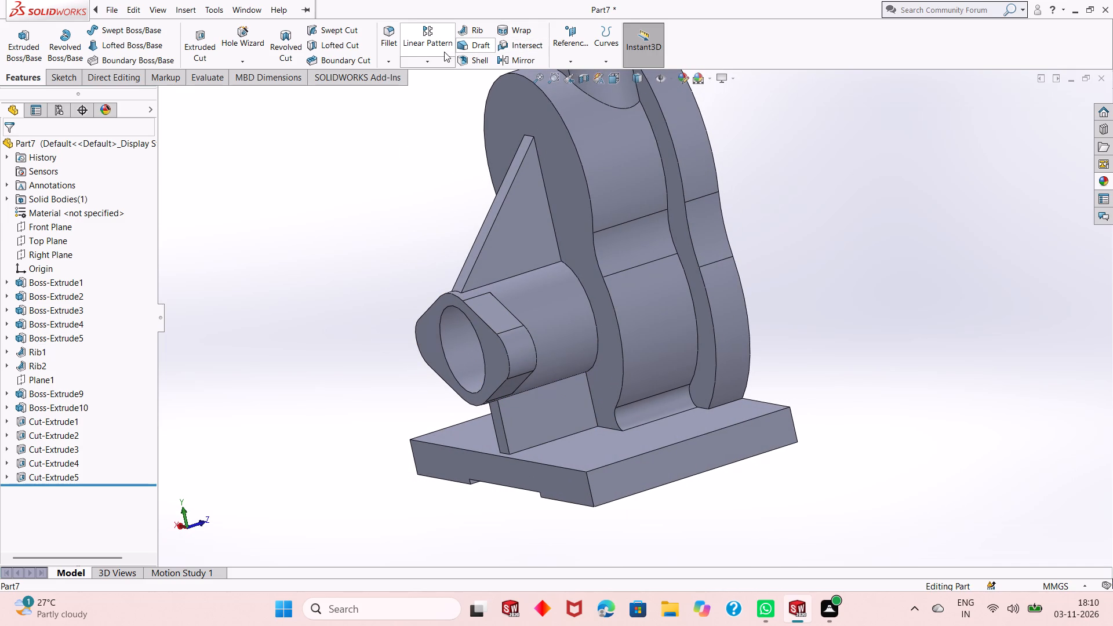
# Section the model along the Right Plane and view the cut face straight on around the stepped bore.
pyautogui.click(586, 77)
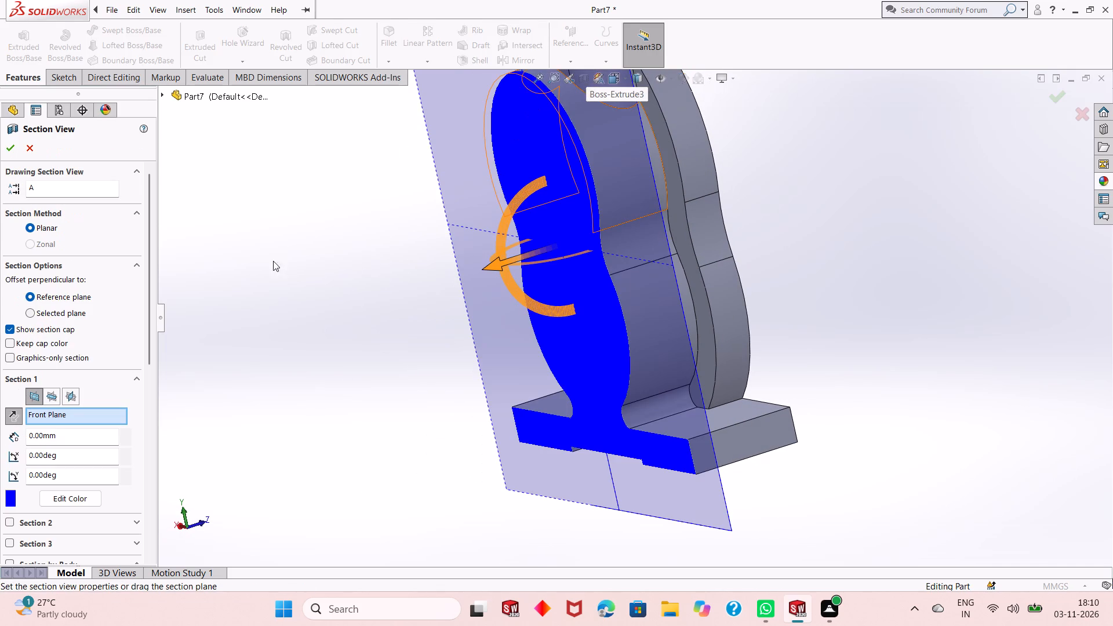
pyautogui.click(72, 398)
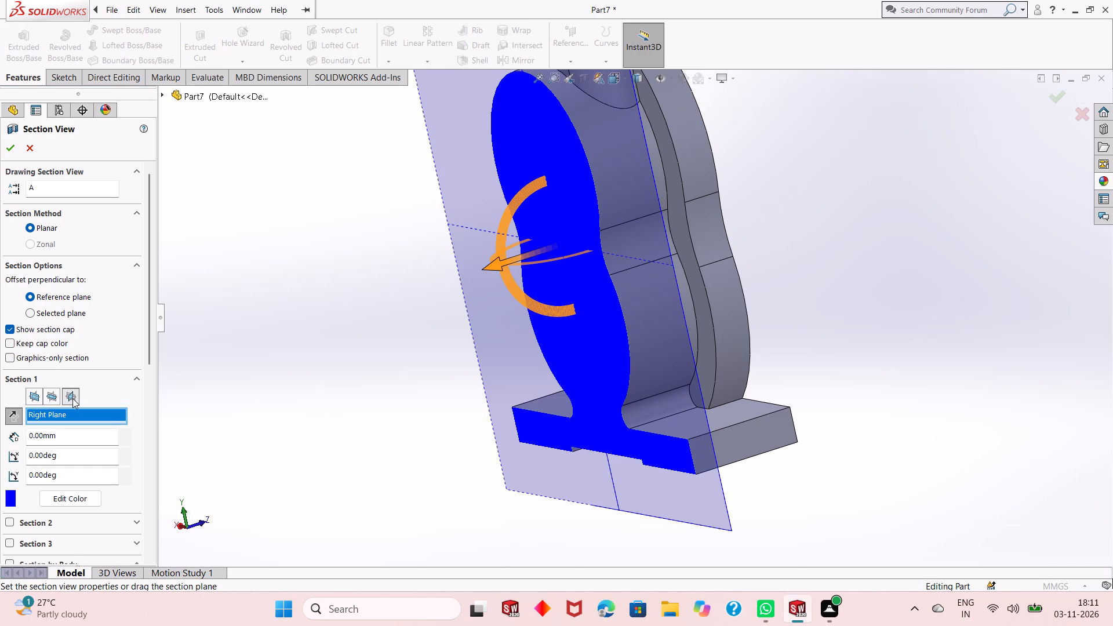
pyautogui.click(11, 147)
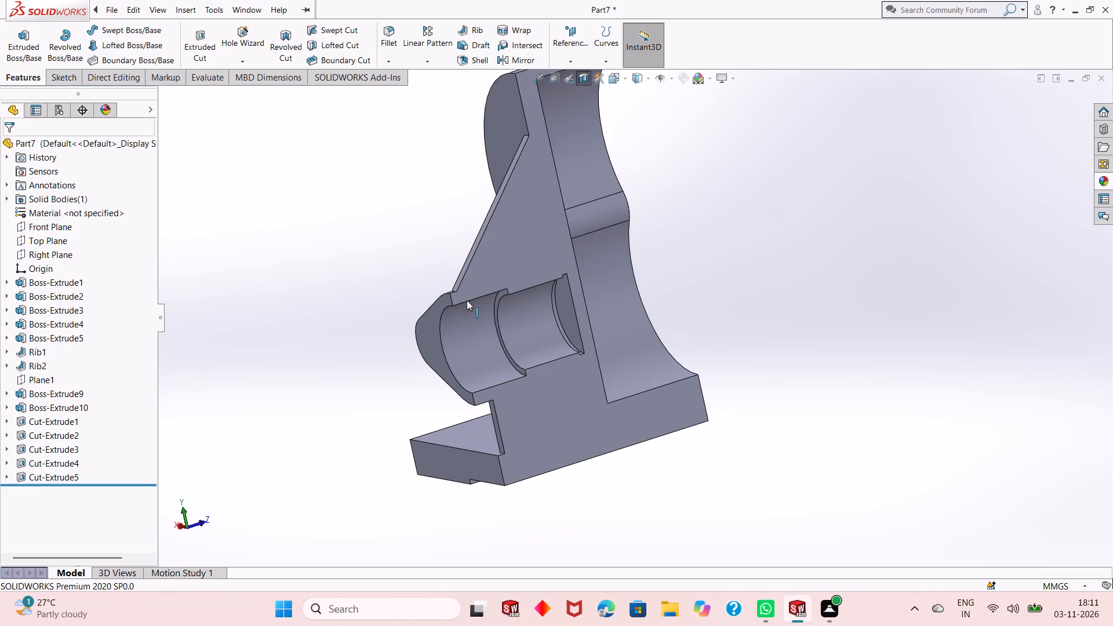
pyautogui.hotkey('ctrl', '8')
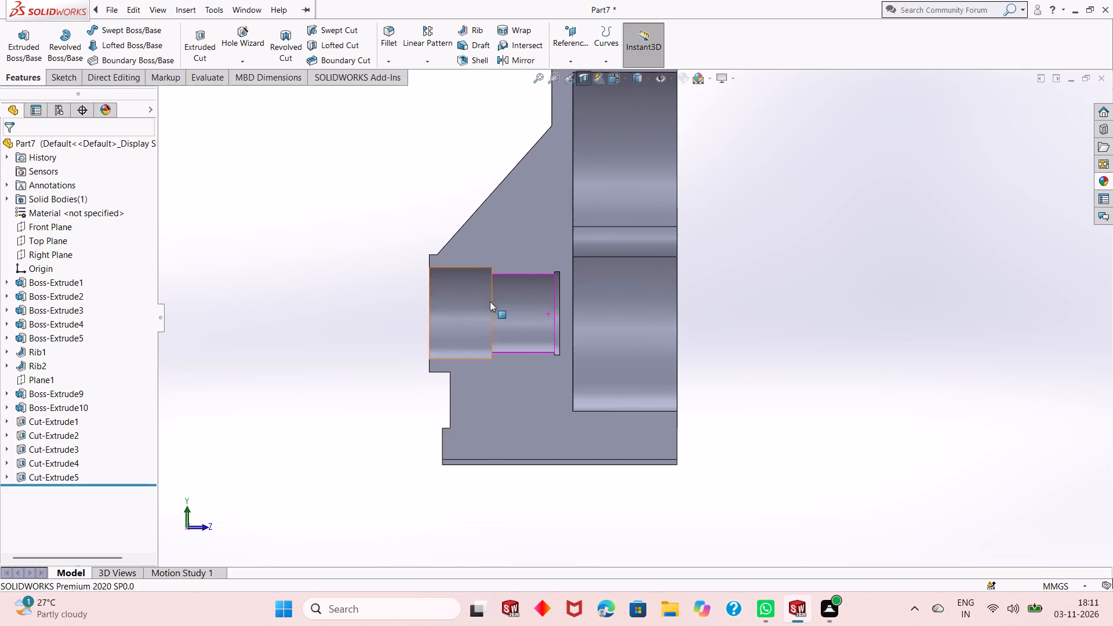
pyautogui.scroll(-2, 511, 284)
pyautogui.scroll(1, 504, 304)
pyautogui.scroll(-1, 602, 318)
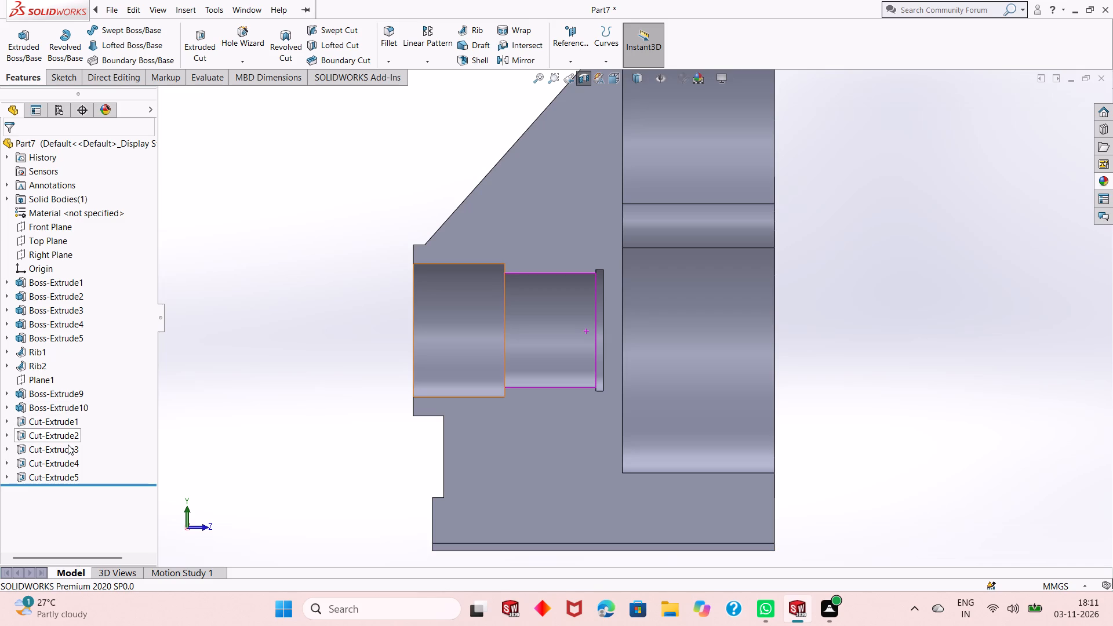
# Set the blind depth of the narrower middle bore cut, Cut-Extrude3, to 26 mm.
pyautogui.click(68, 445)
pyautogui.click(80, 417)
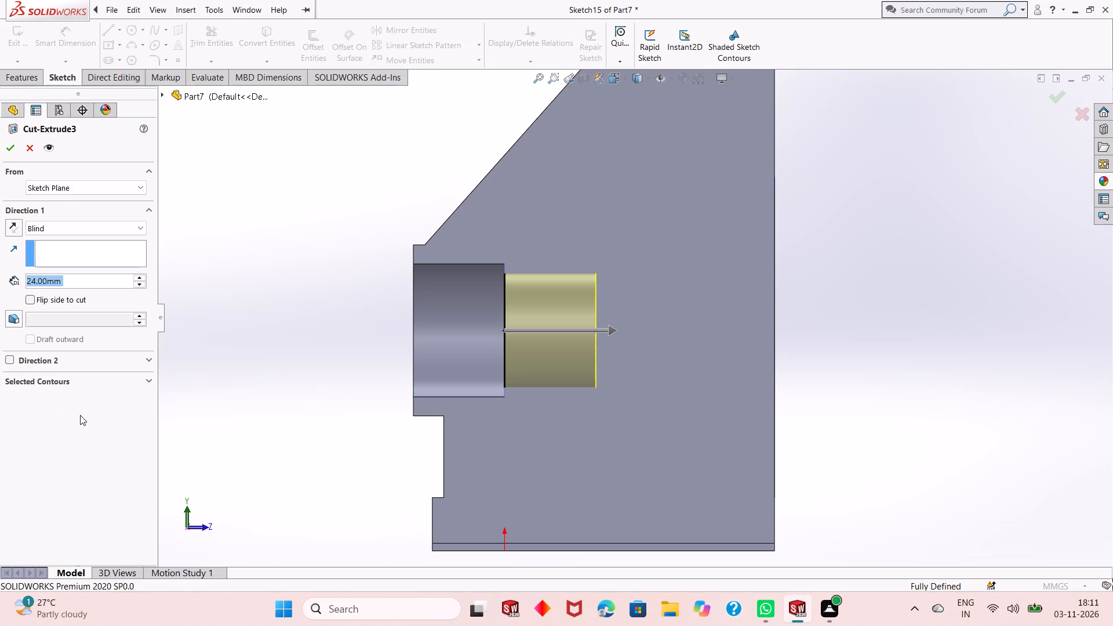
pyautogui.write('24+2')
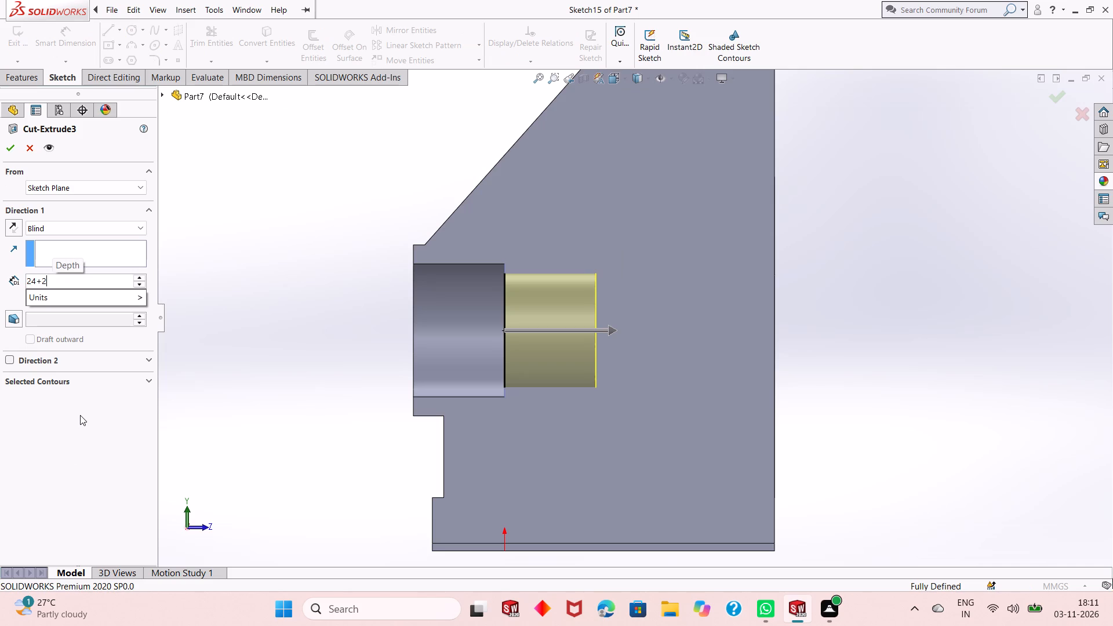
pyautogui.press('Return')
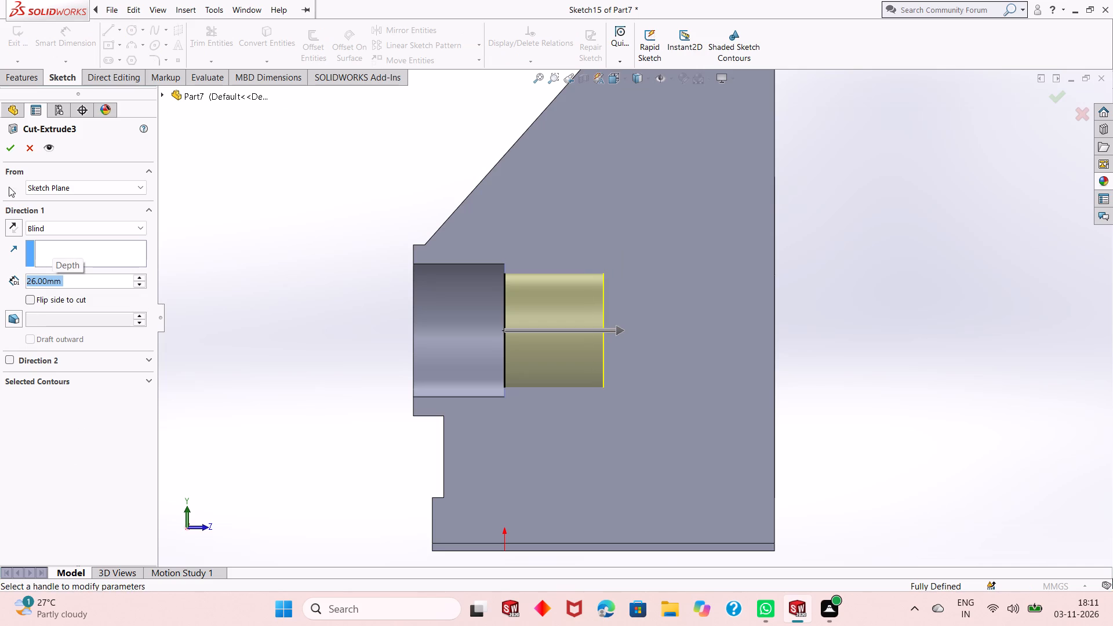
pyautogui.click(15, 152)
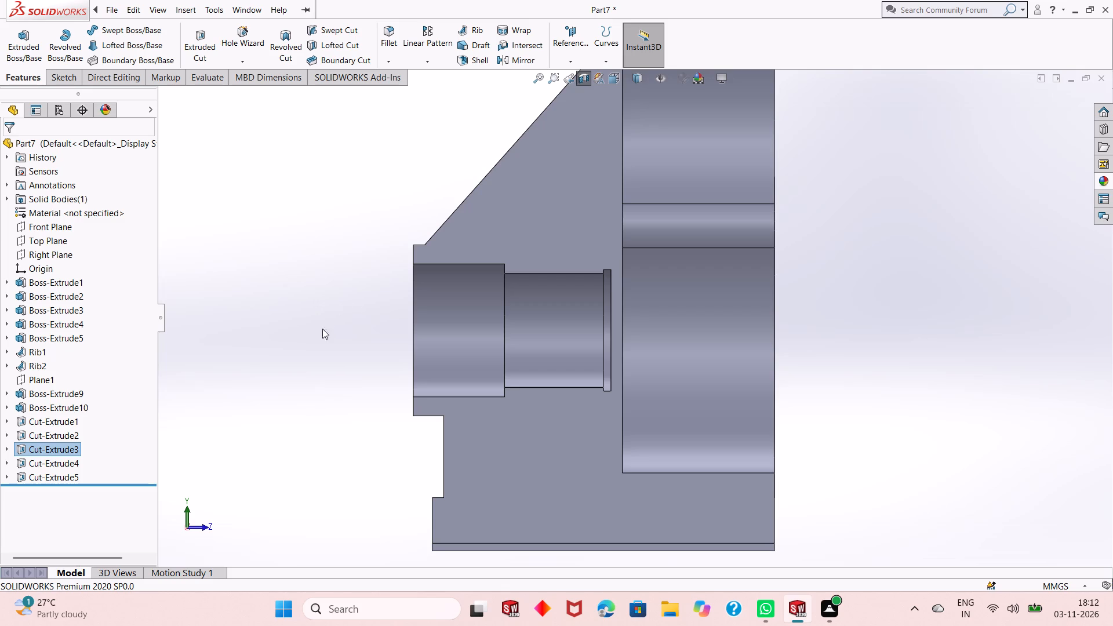
# Set the blind depth of the narrower middle bore cut, Cut-Extrude3, to 30 mm.
pyautogui.click(72, 446)
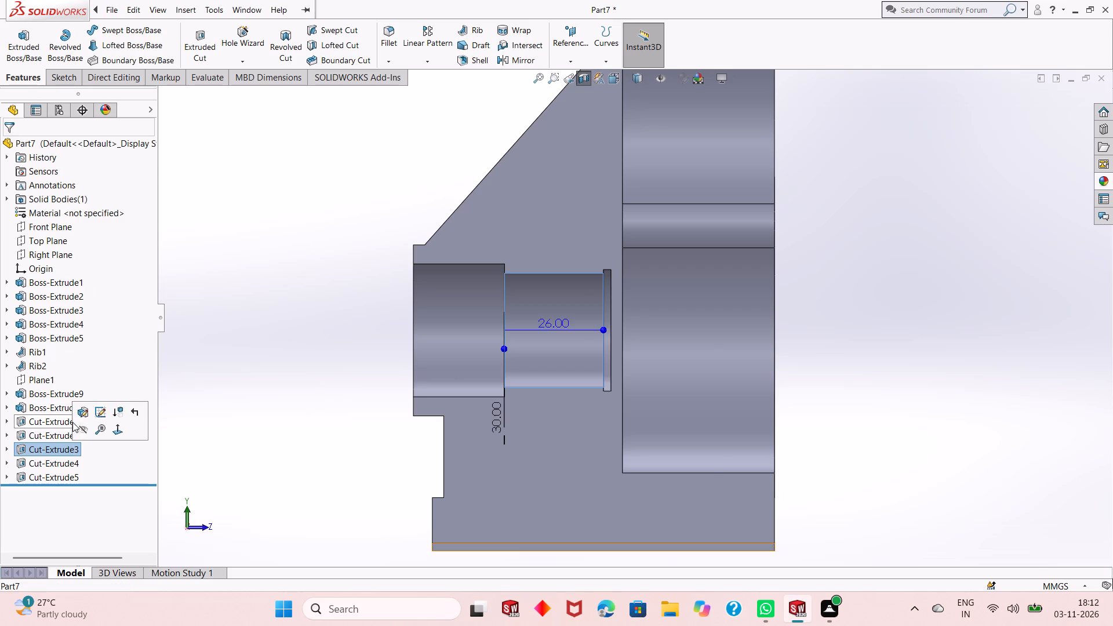
pyautogui.click(80, 412)
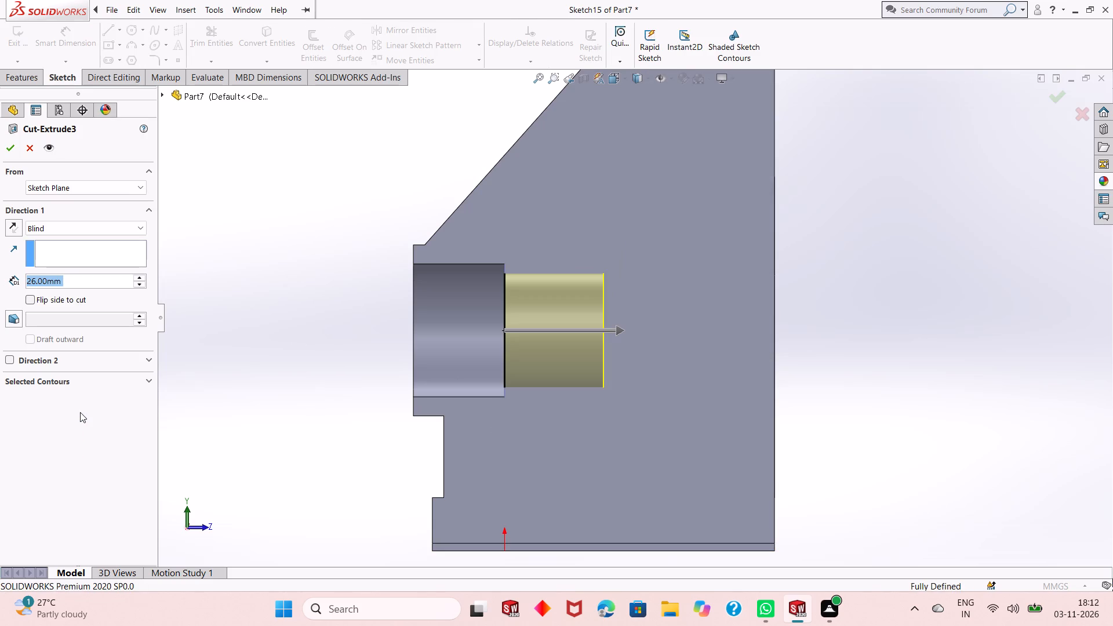
pyautogui.write('30')
pyautogui.press('Return')
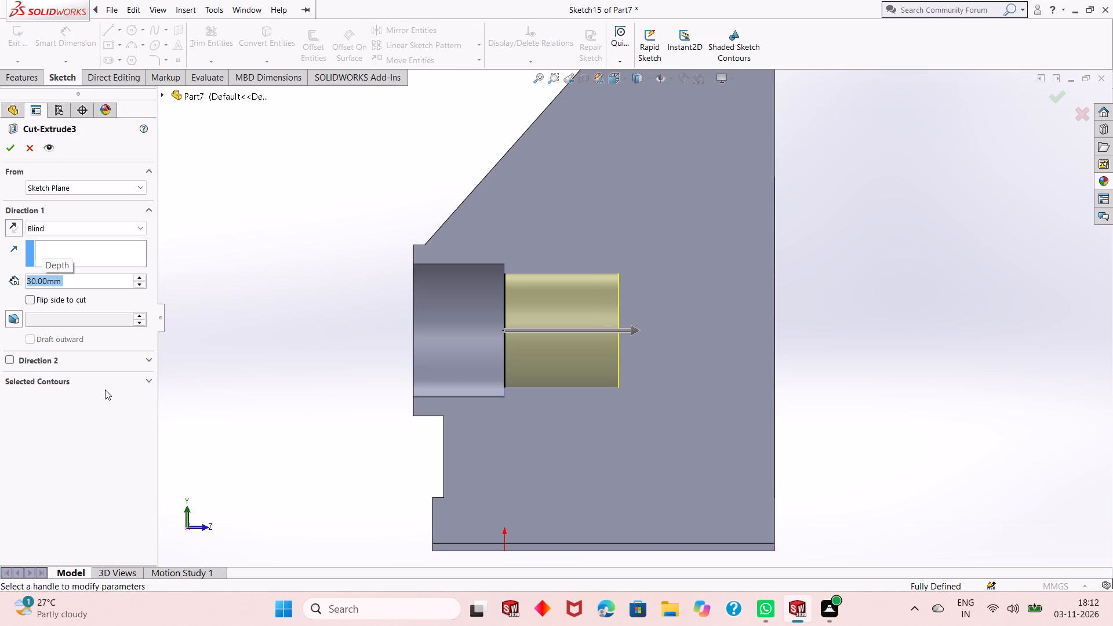
pyautogui.click(7, 147)
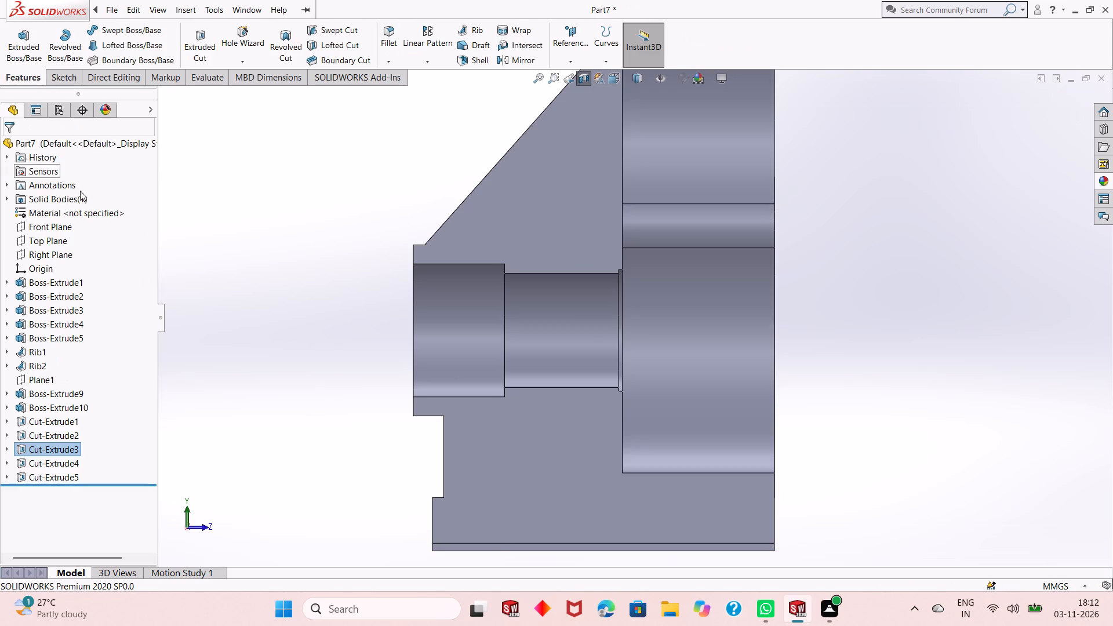
# Examine in the sectioned model how the end of the stepped bore meets the floor of the two-lobed pocket.
pyautogui.scroll(-2, 594, 298)
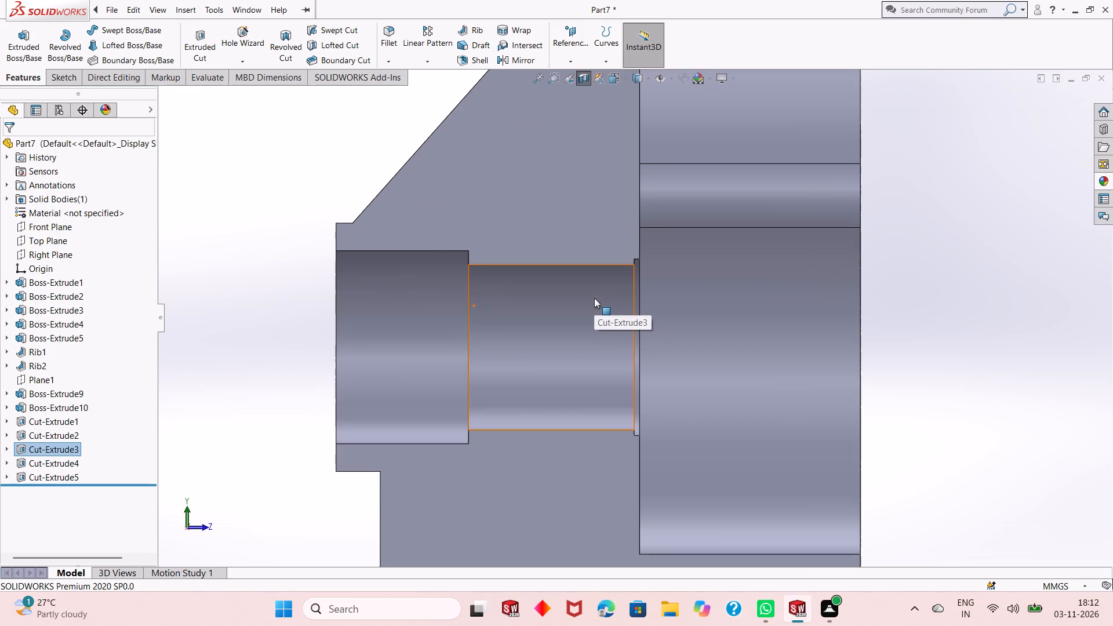
pyautogui.scroll(-1, 595, 297)
pyautogui.moveTo(275, 331); pyautogui.dragTo(291, 337, button='middle')
pyautogui.middleClick(291, 337)
pyautogui.middleClick(291, 337)
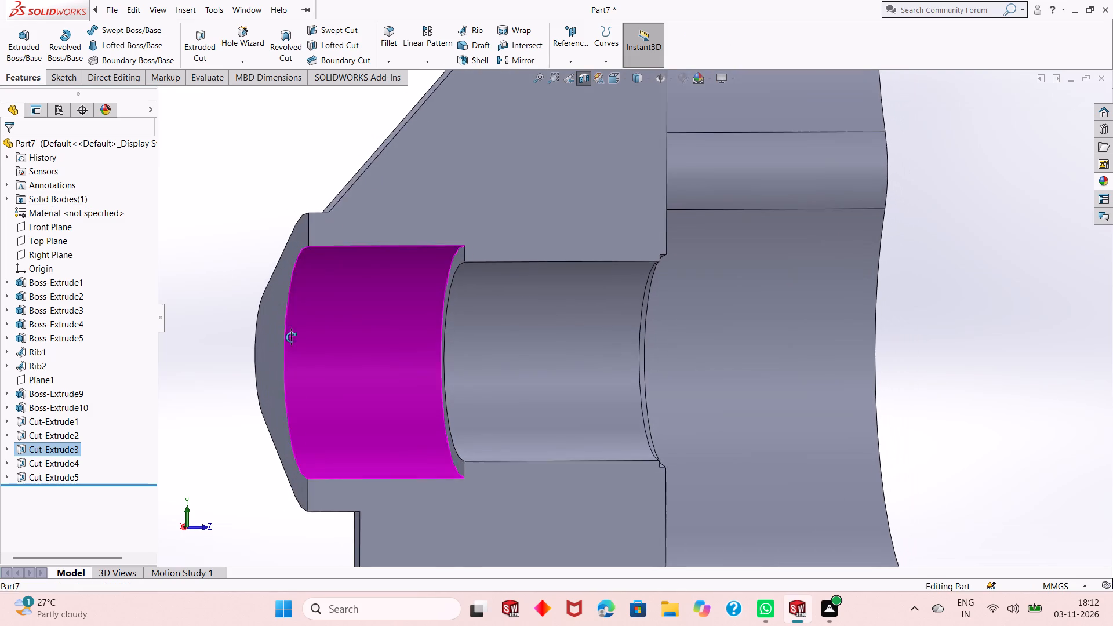
pyautogui.moveTo(795, 390); pyautogui.dragTo(750, 370, button='middle')
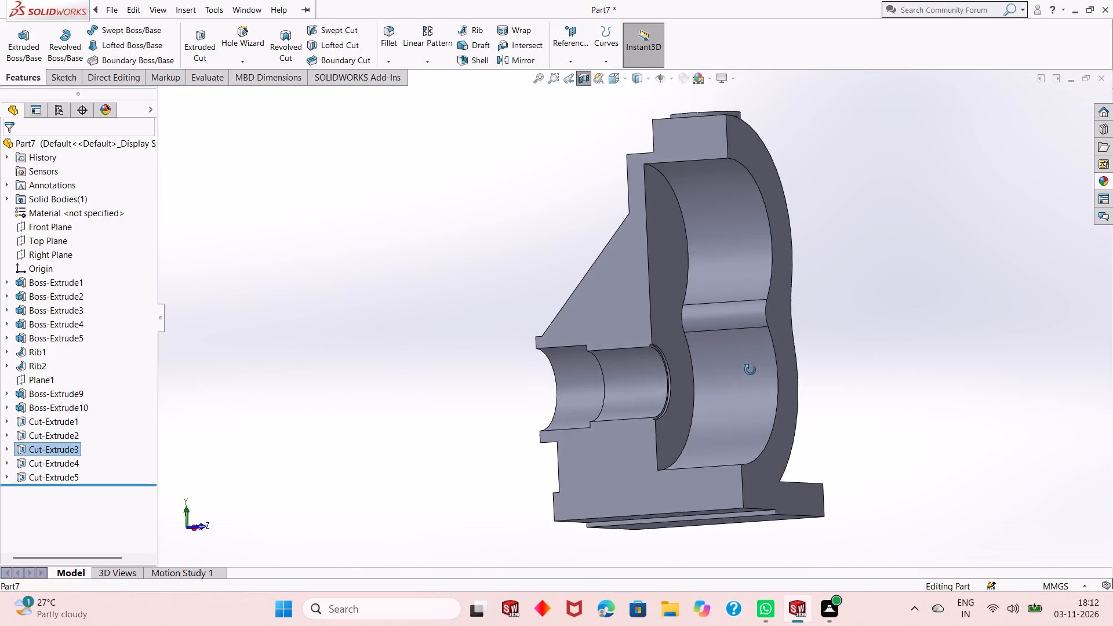
pyautogui.moveTo(750, 370); pyautogui.dragTo(763, 374, button='middle')
pyautogui.scroll(-7, 663, 366)
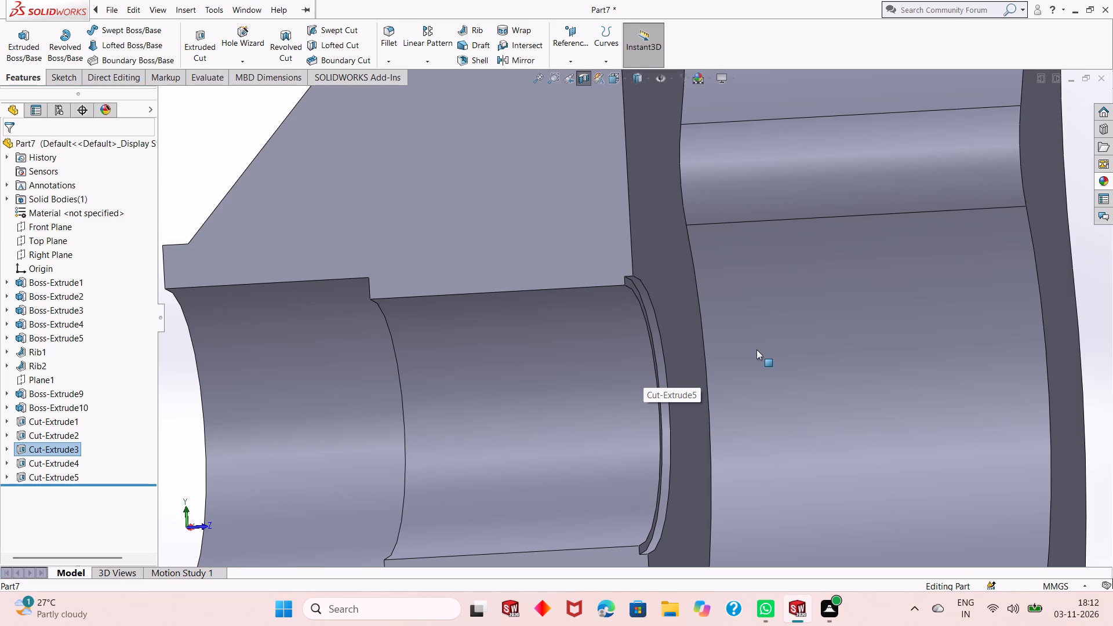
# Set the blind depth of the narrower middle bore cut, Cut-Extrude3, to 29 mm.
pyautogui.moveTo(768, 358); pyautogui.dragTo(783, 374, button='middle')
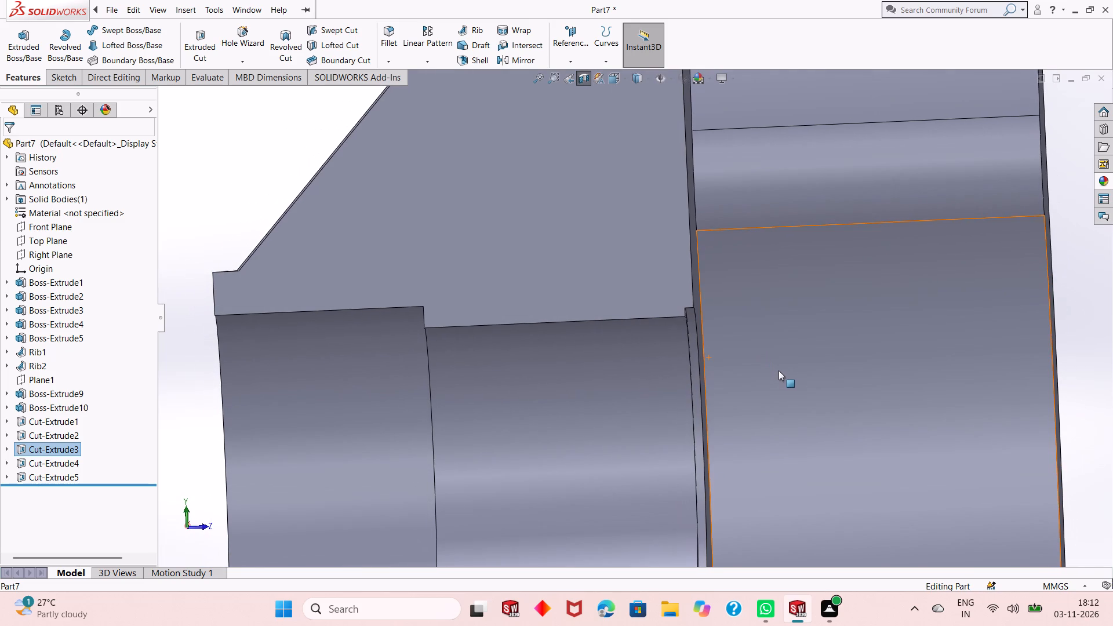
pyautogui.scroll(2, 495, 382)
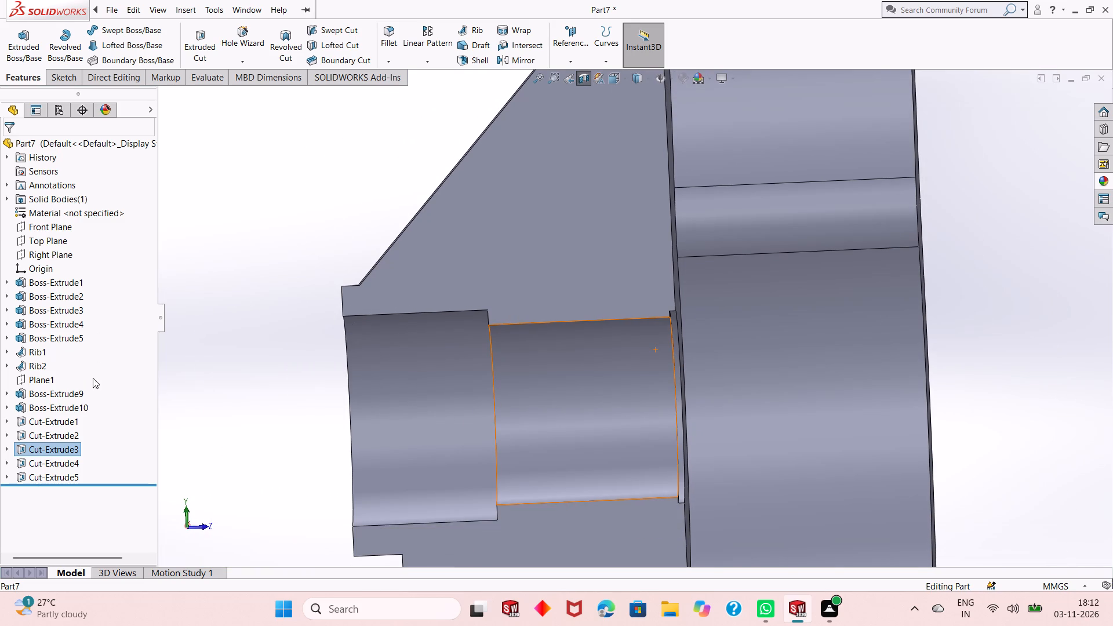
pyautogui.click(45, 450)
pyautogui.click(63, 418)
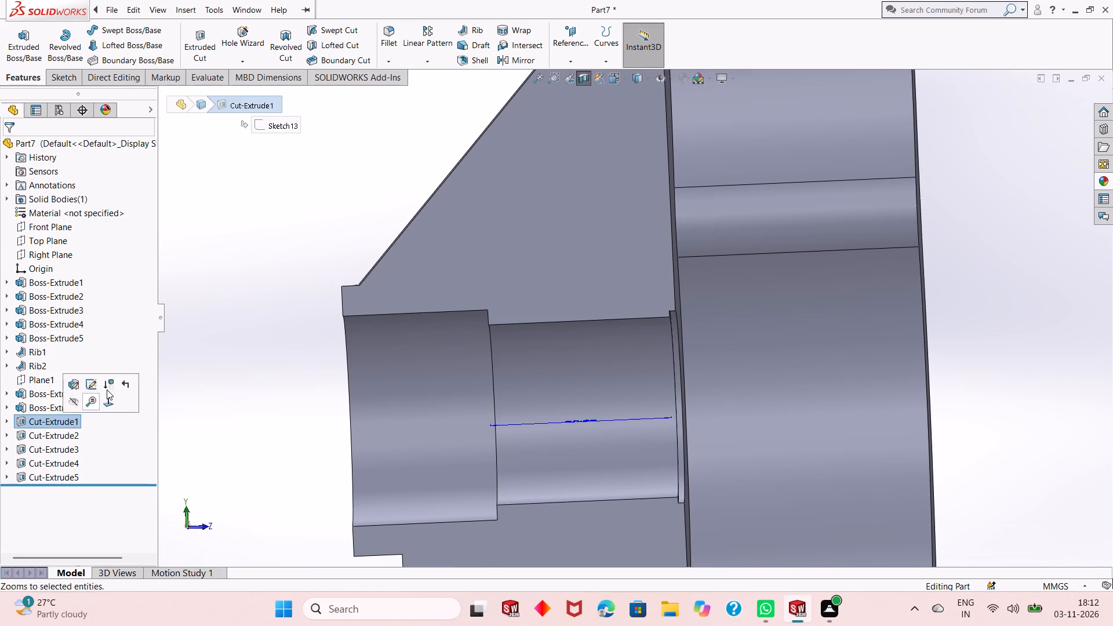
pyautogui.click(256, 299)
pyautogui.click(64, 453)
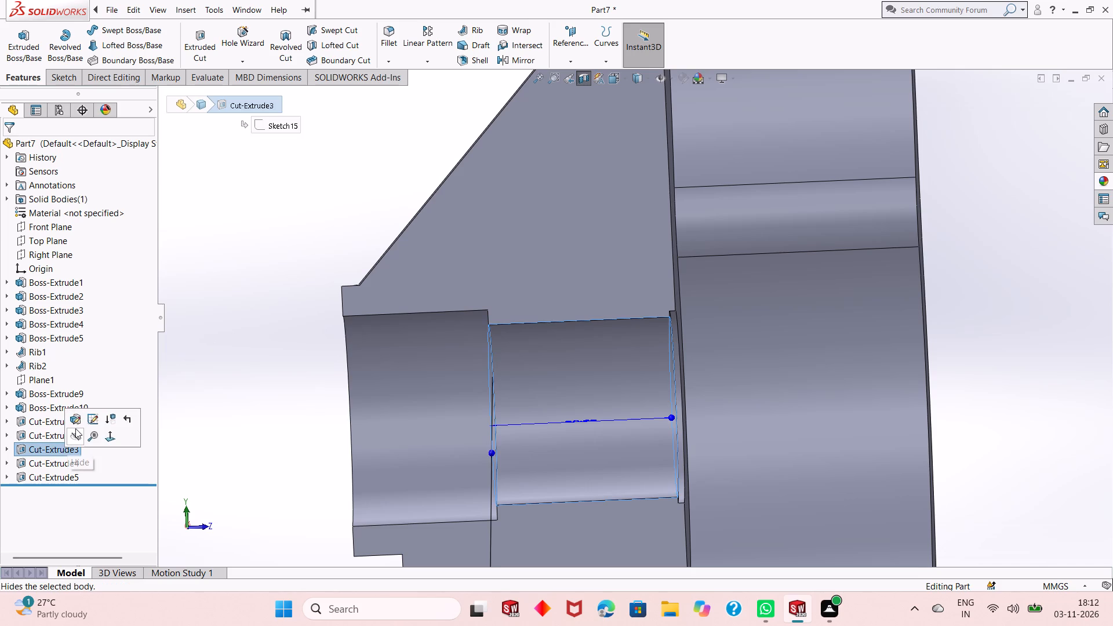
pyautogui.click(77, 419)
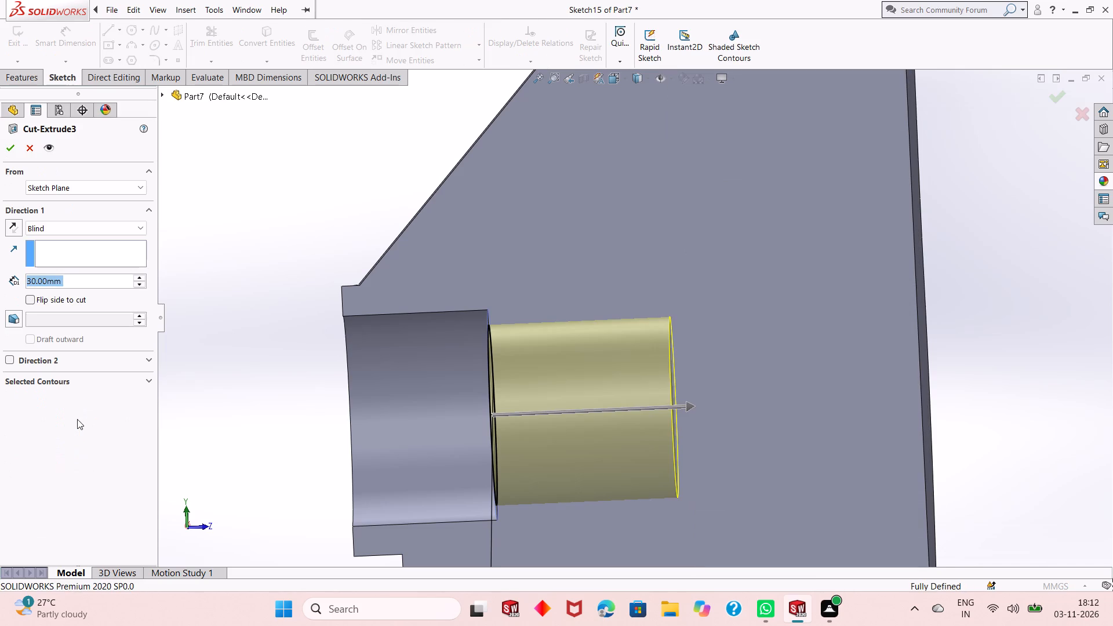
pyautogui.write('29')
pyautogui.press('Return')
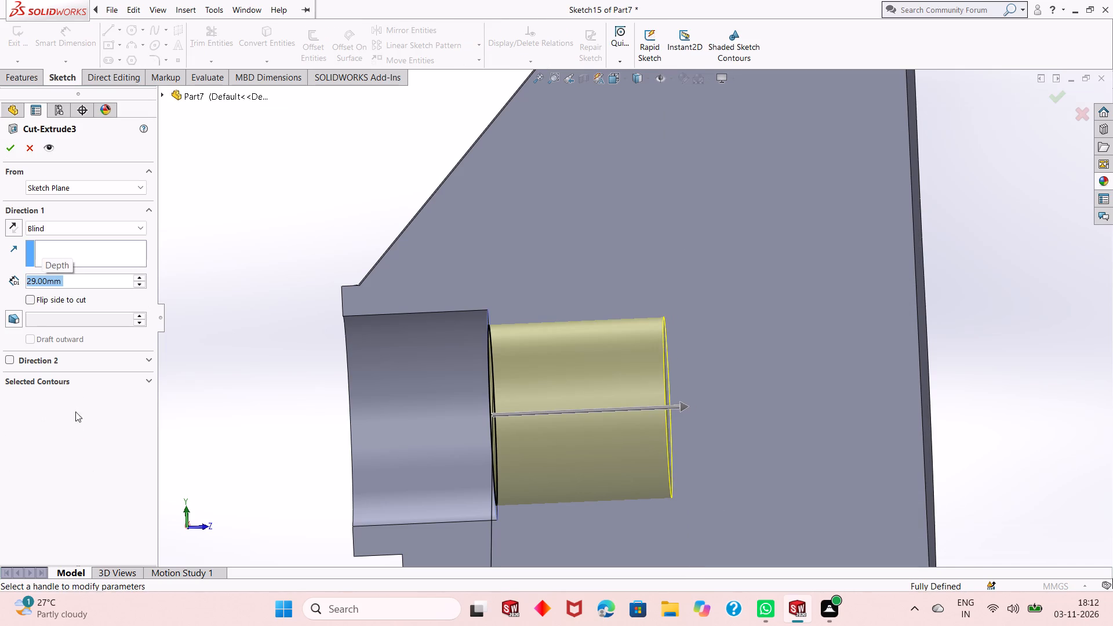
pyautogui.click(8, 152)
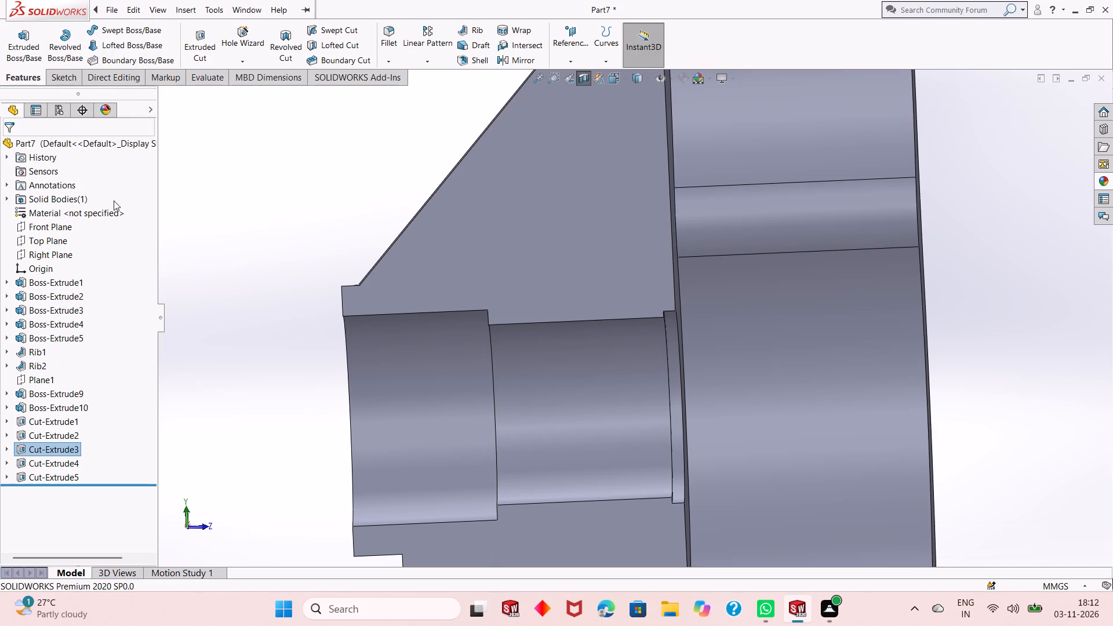
# Examine in the sectioned model the shallow recess between the middle bore and the two-lobed pocket floor.
pyautogui.moveTo(306, 229); pyautogui.dragTo(312, 183, button='middle')
pyautogui.middleClick(304, 173)
pyautogui.moveTo(304, 173); pyautogui.dragTo(291, 172, button='middle')
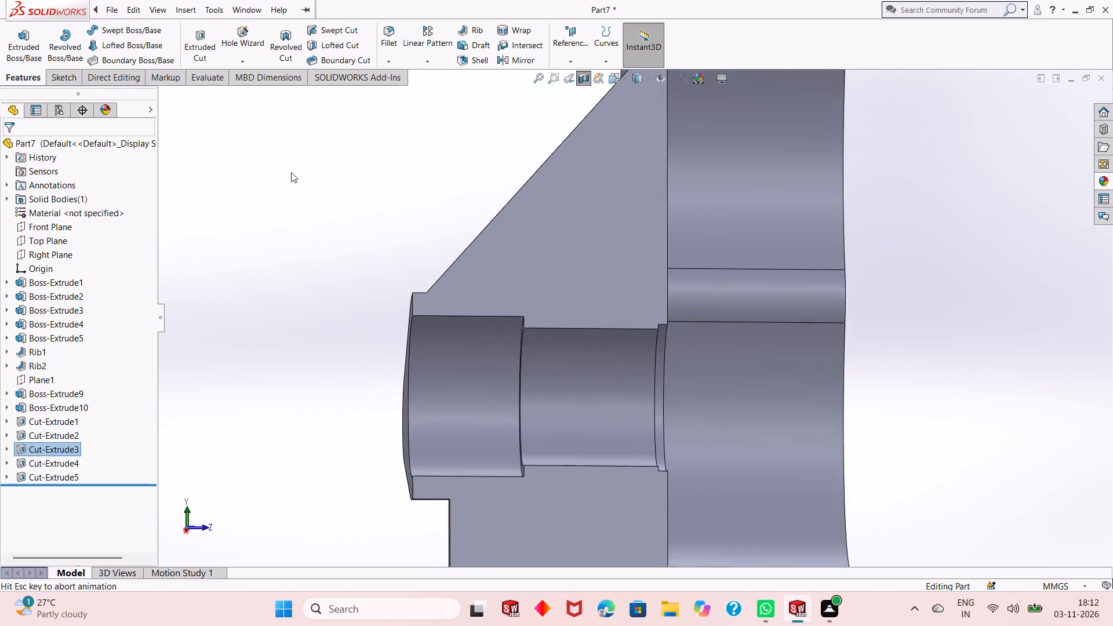
pyautogui.moveTo(291, 172); pyautogui.dragTo(289, 174, button='middle')
pyautogui.scroll(-3, 674, 365)
pyautogui.moveTo(806, 347); pyautogui.dragTo(809, 350, button='middle')
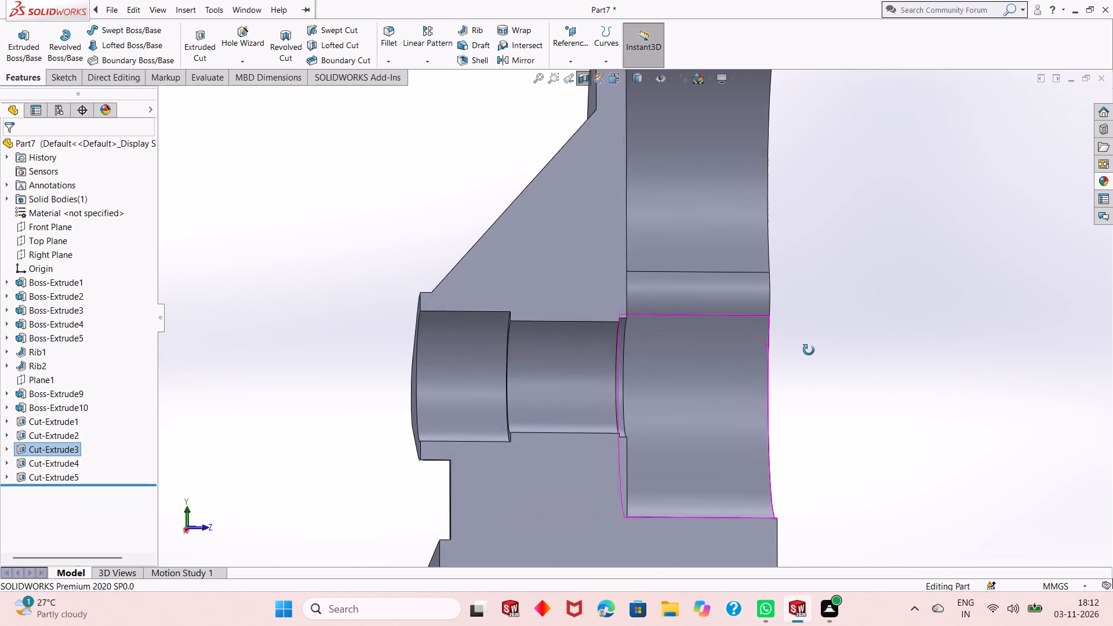
pyautogui.moveTo(809, 350); pyautogui.dragTo(801, 359, button='middle')
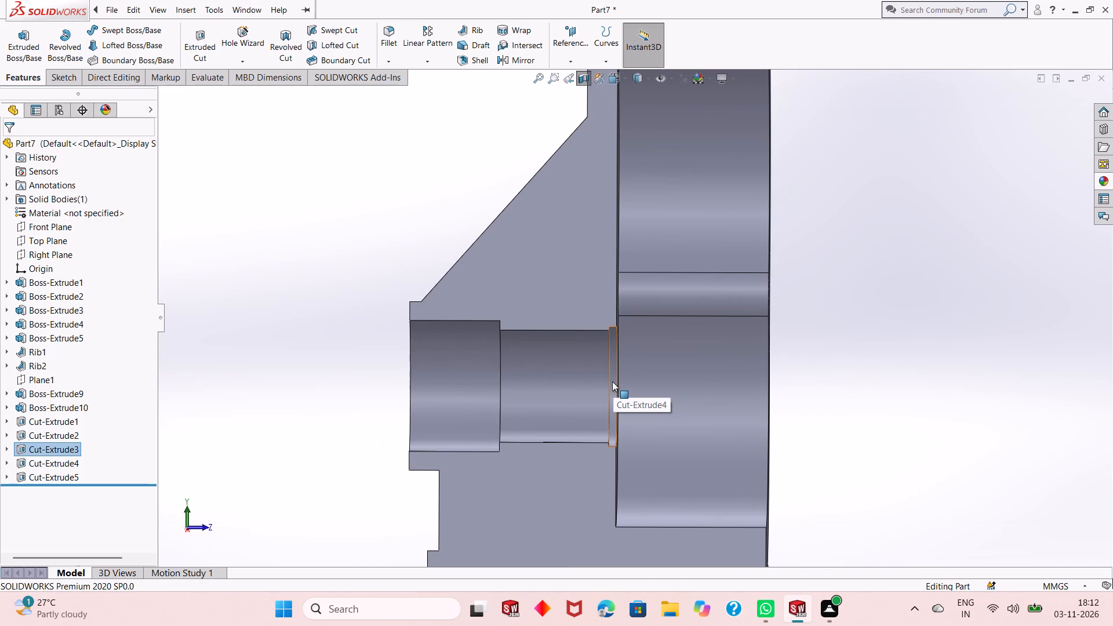
pyautogui.moveTo(816, 346); pyautogui.dragTo(793, 361, button='middle')
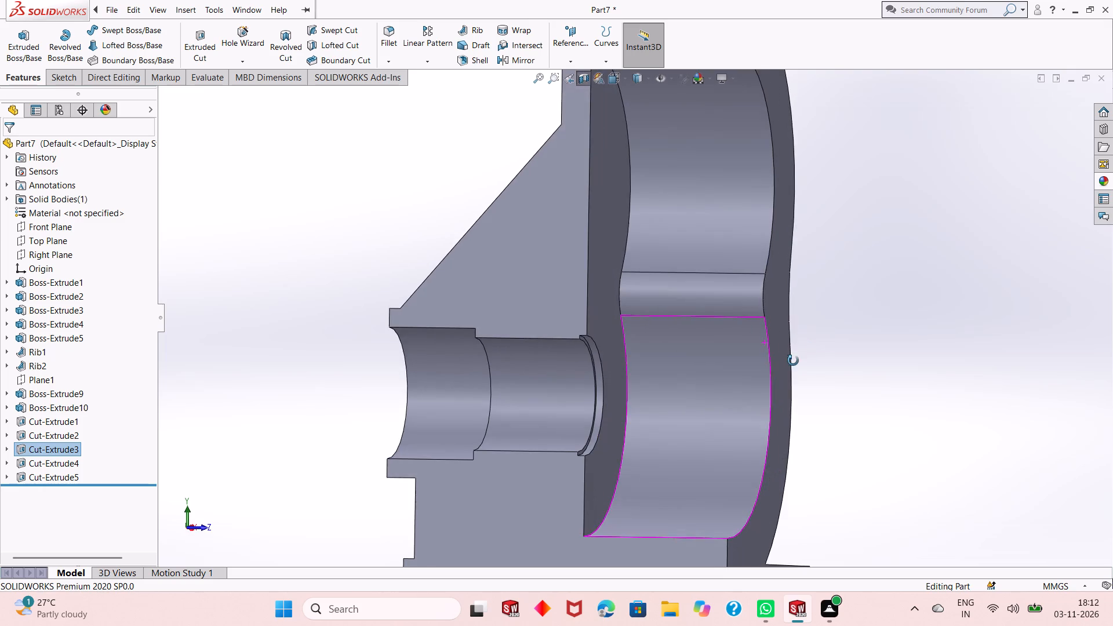
pyautogui.moveTo(793, 361); pyautogui.dragTo(814, 369, button='middle')
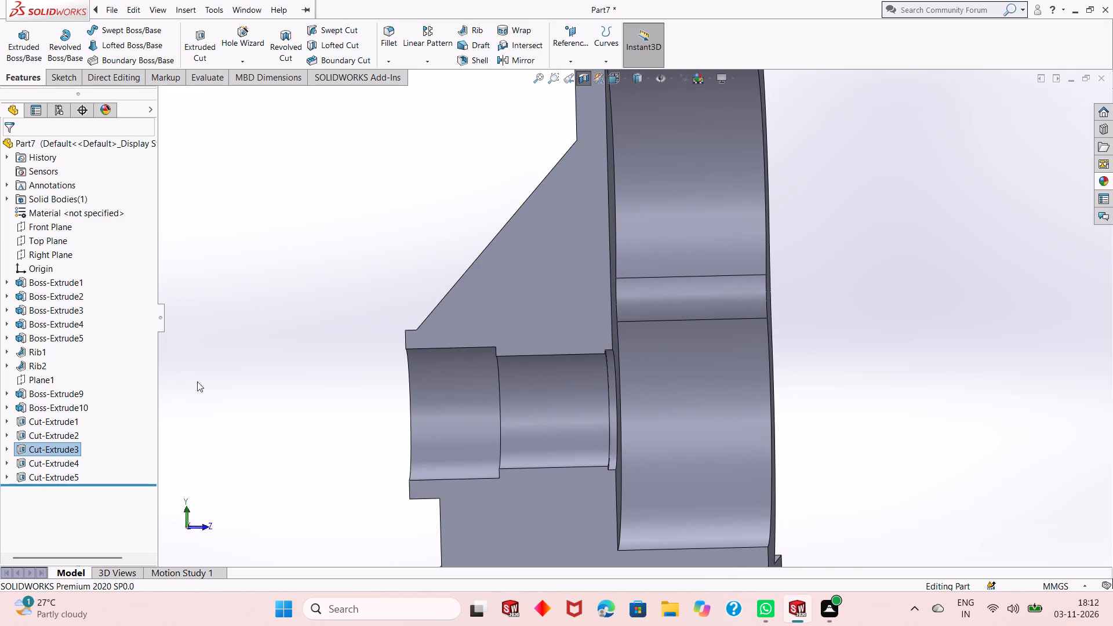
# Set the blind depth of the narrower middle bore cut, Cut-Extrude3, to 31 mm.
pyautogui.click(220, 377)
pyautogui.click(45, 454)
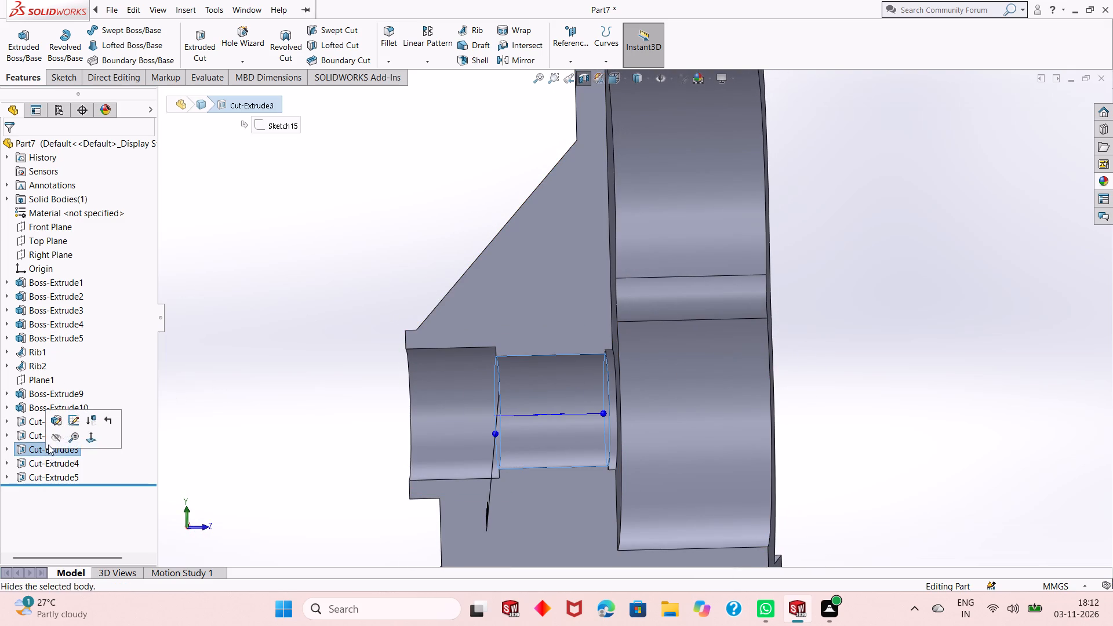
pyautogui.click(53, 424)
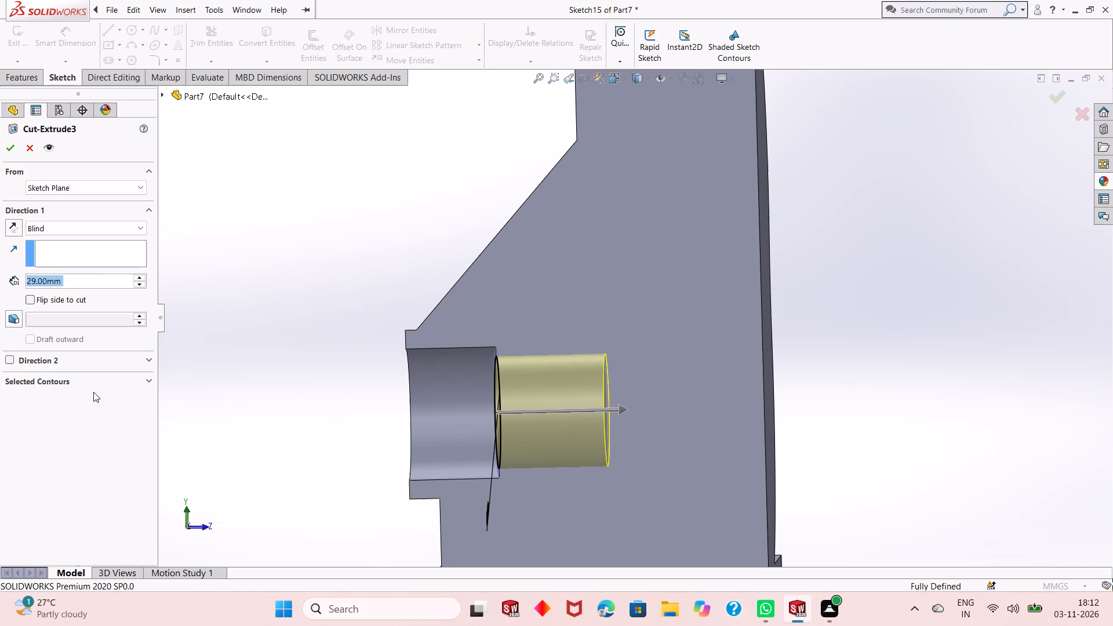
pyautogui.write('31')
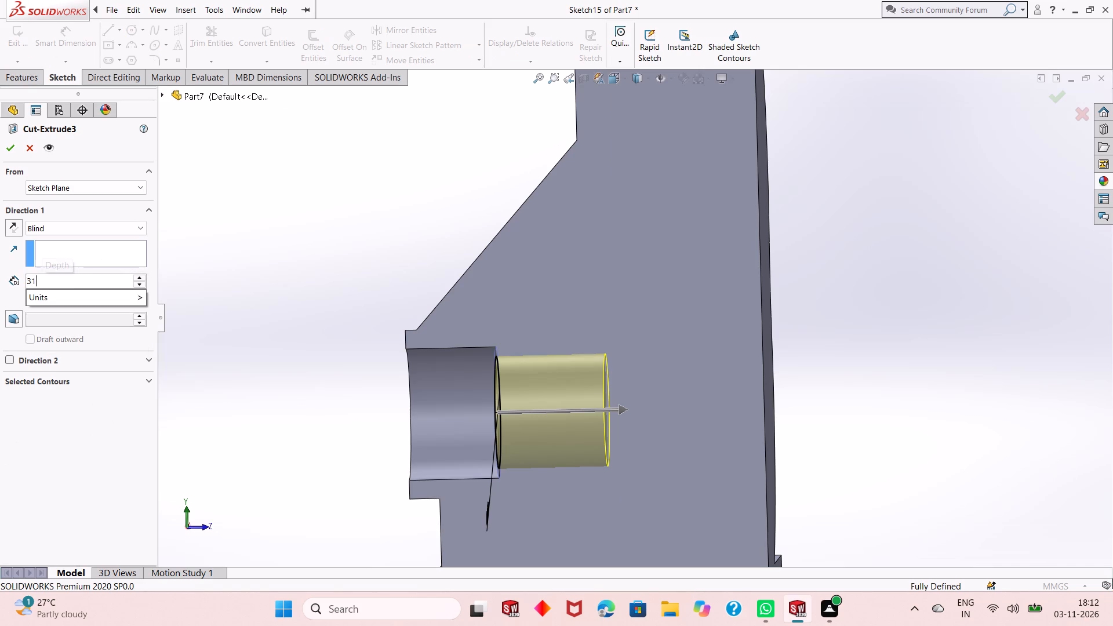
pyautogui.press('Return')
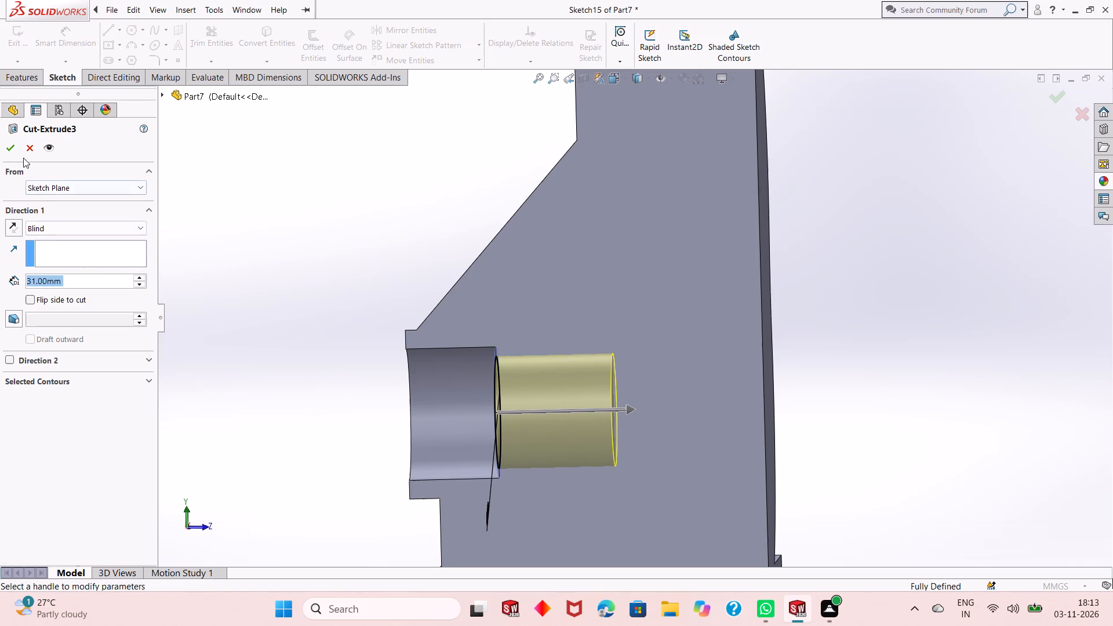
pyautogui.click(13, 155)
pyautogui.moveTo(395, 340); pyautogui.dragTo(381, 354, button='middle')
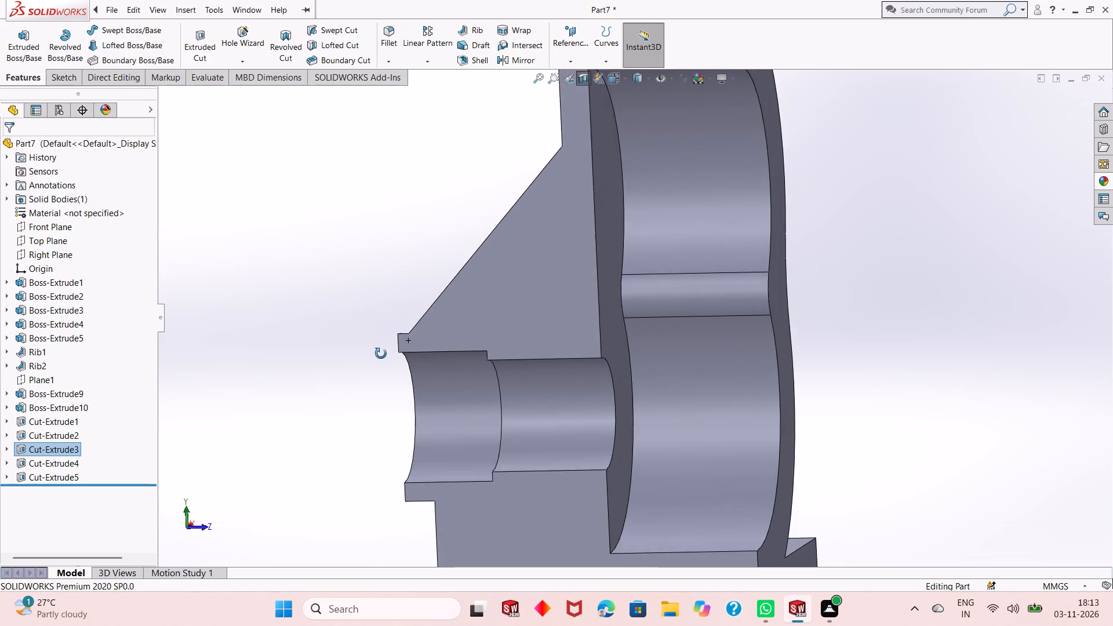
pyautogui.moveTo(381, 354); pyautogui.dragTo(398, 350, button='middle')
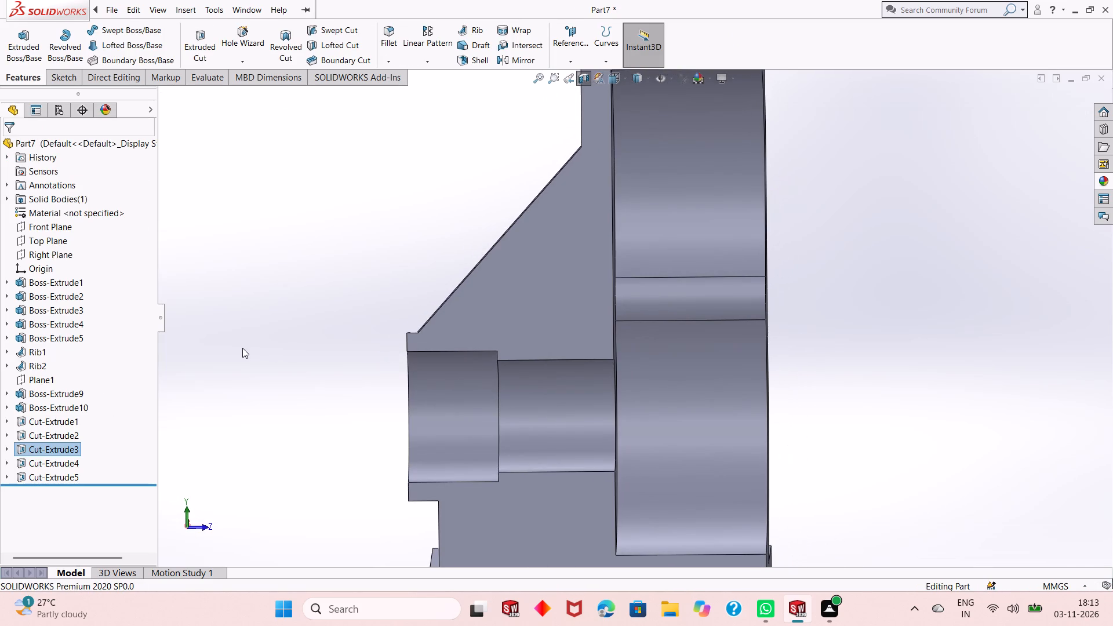
# Set the blind depth of the narrower middle bore cut, Cut-Extrude3, to 29 mm.
pyautogui.click(213, 403)
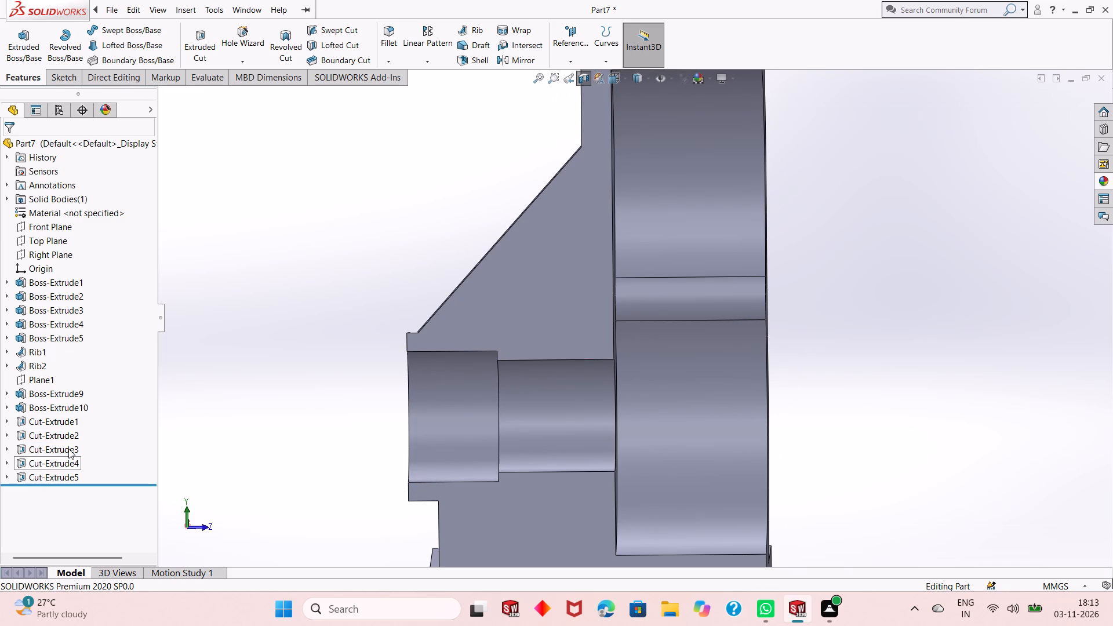
pyautogui.click(68, 449)
pyautogui.click(81, 415)
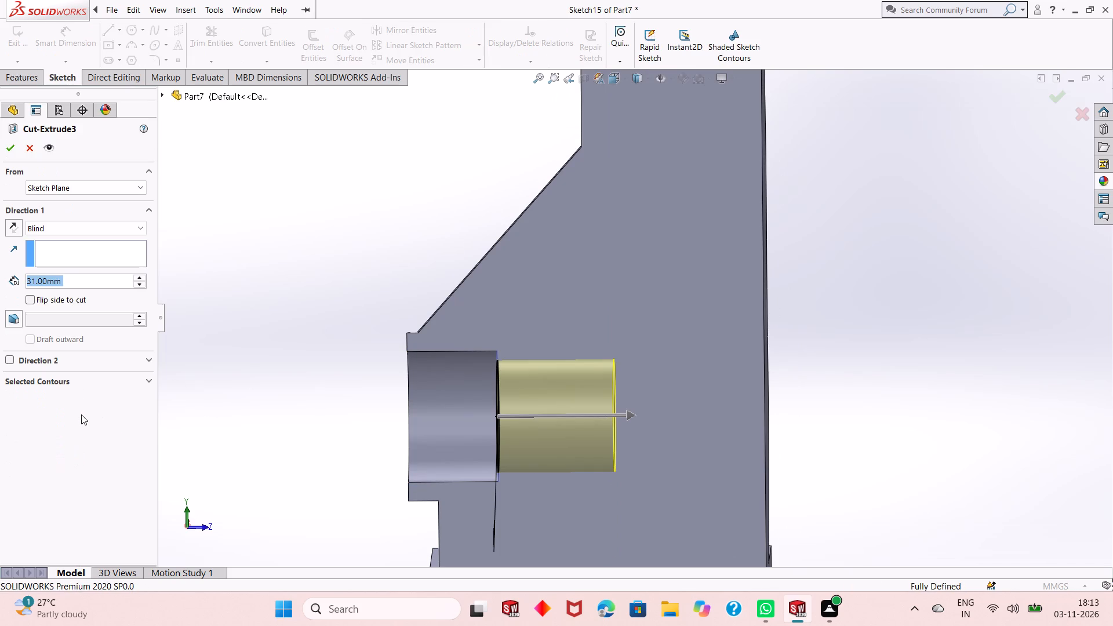
pyautogui.write('29')
pyautogui.press('Return')
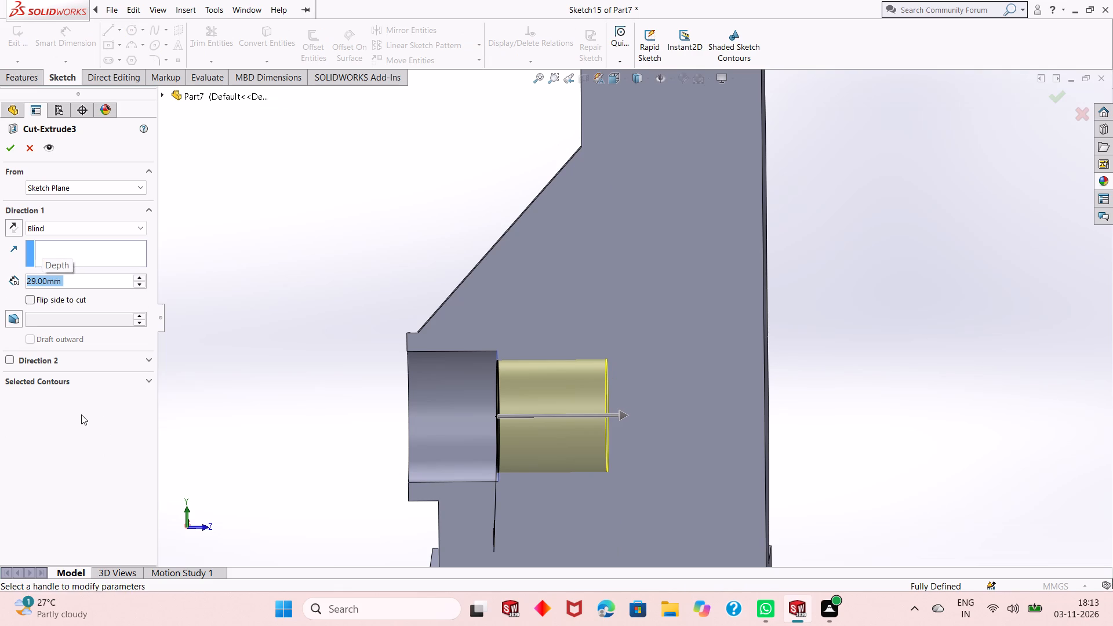
pyautogui.click(10, 147)
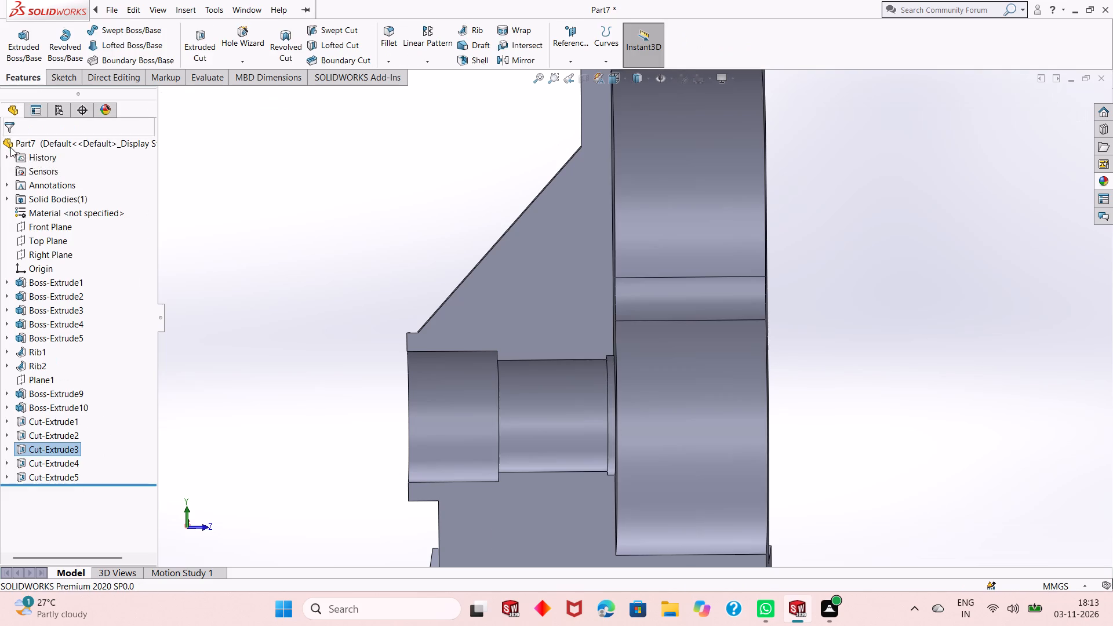
pyautogui.click(276, 260)
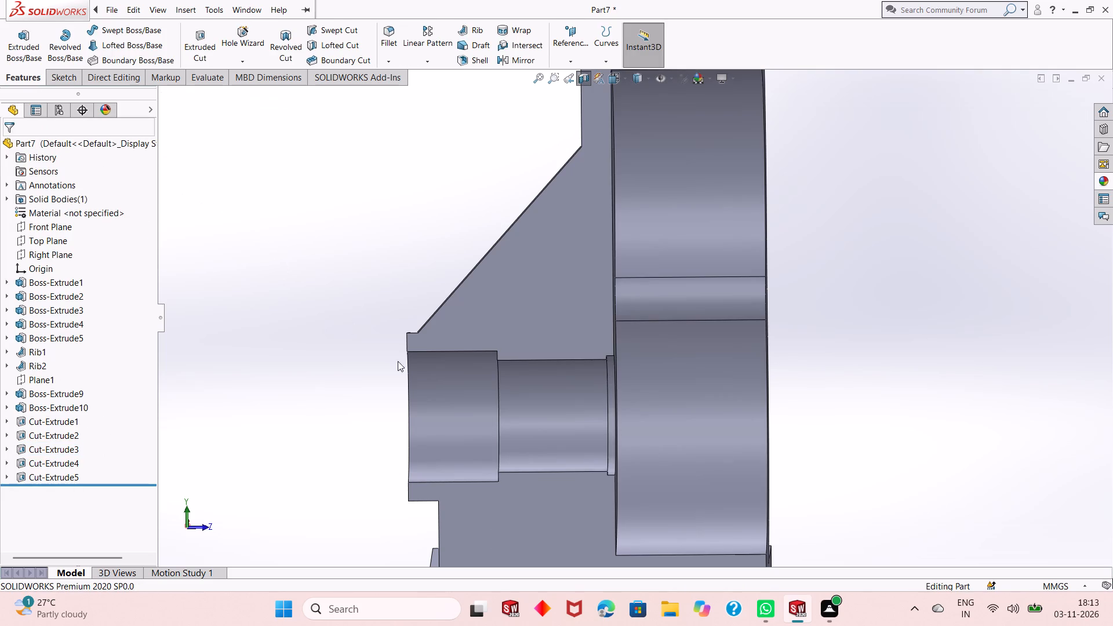
# View the section cut face straight on and examine the profile of the stepped bore, pocket and base.
pyautogui.scroll(1, 435, 388)
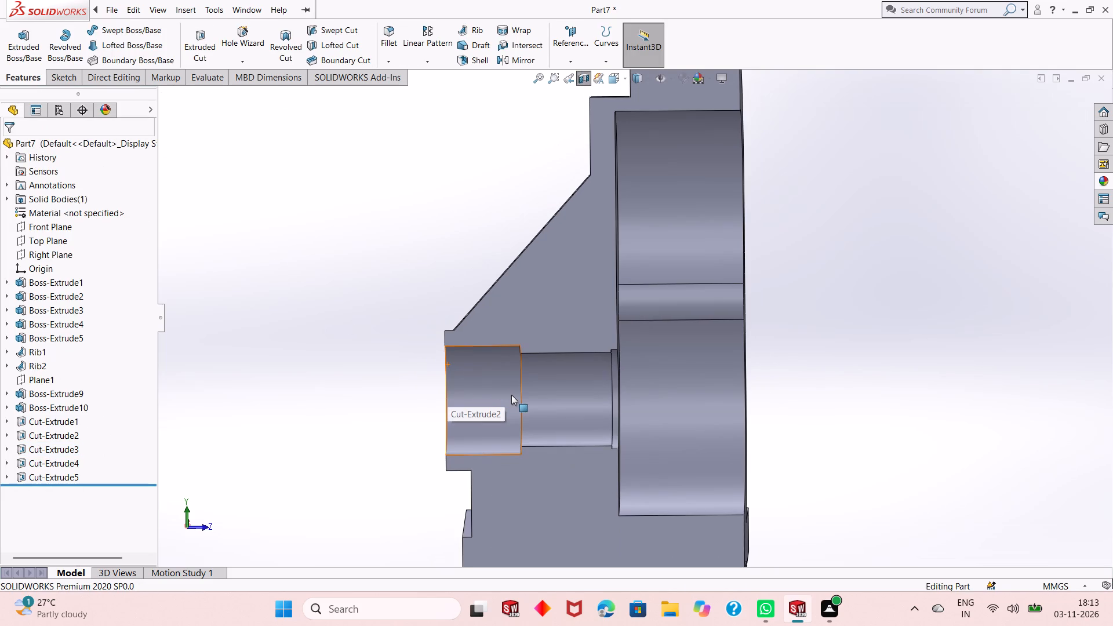
pyautogui.scroll(-1, 511, 395)
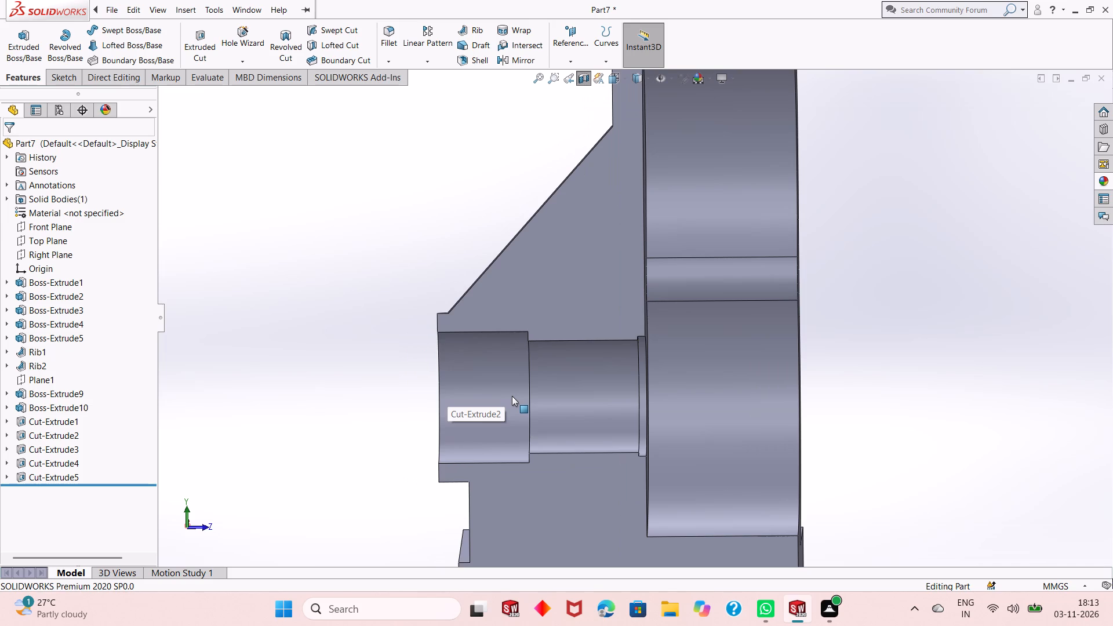
pyautogui.scroll(2, 494, 501)
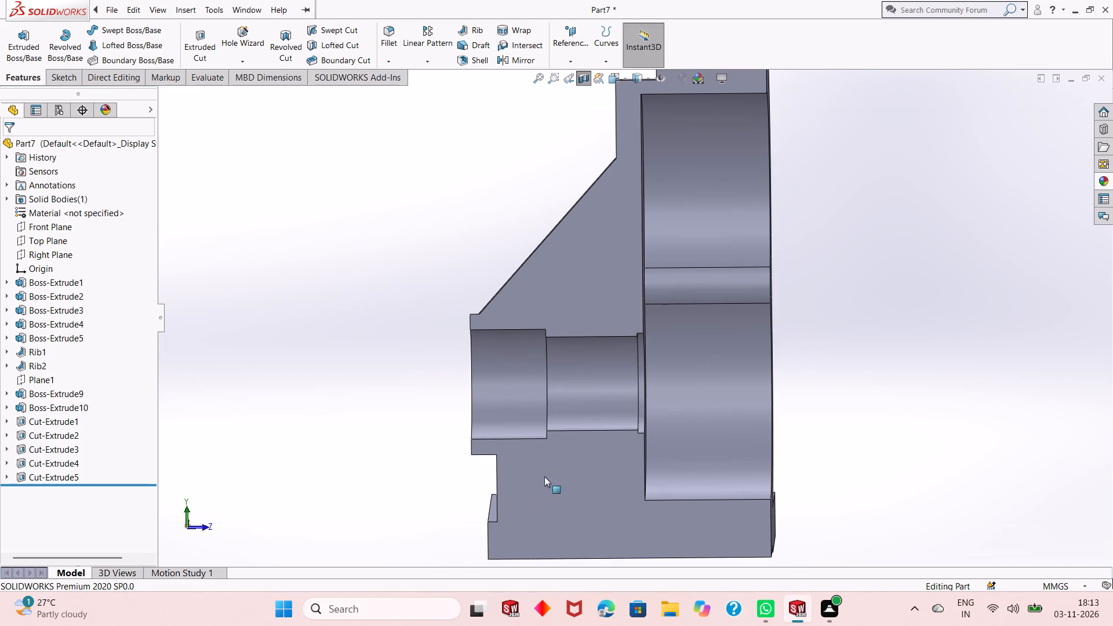
pyautogui.hotkey('ctrl', '8')
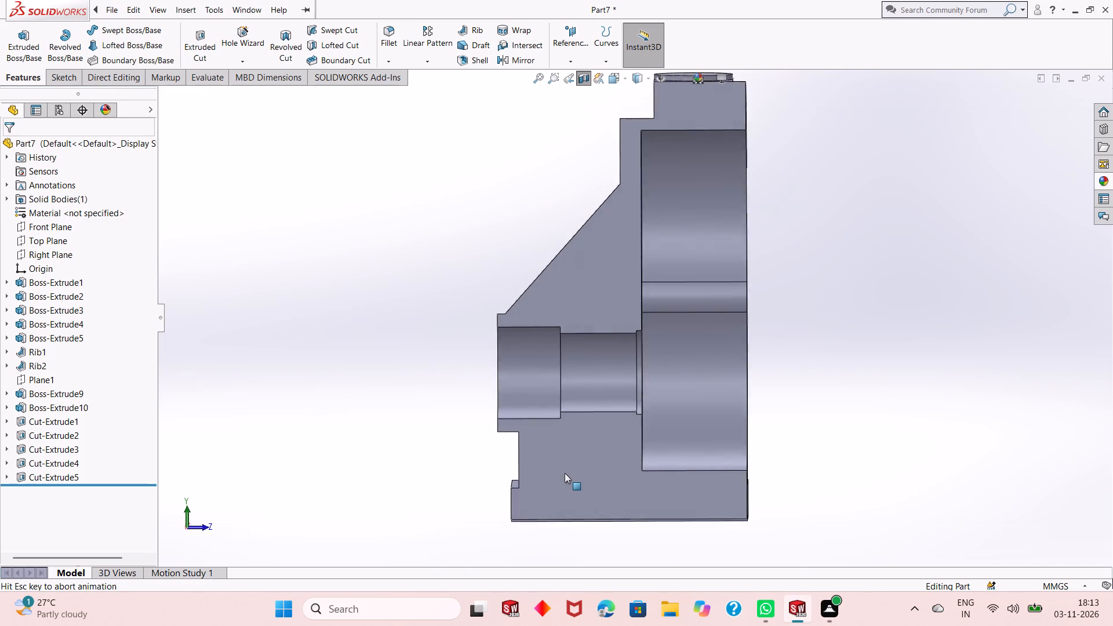
pyautogui.scroll(-1, 570, 472)
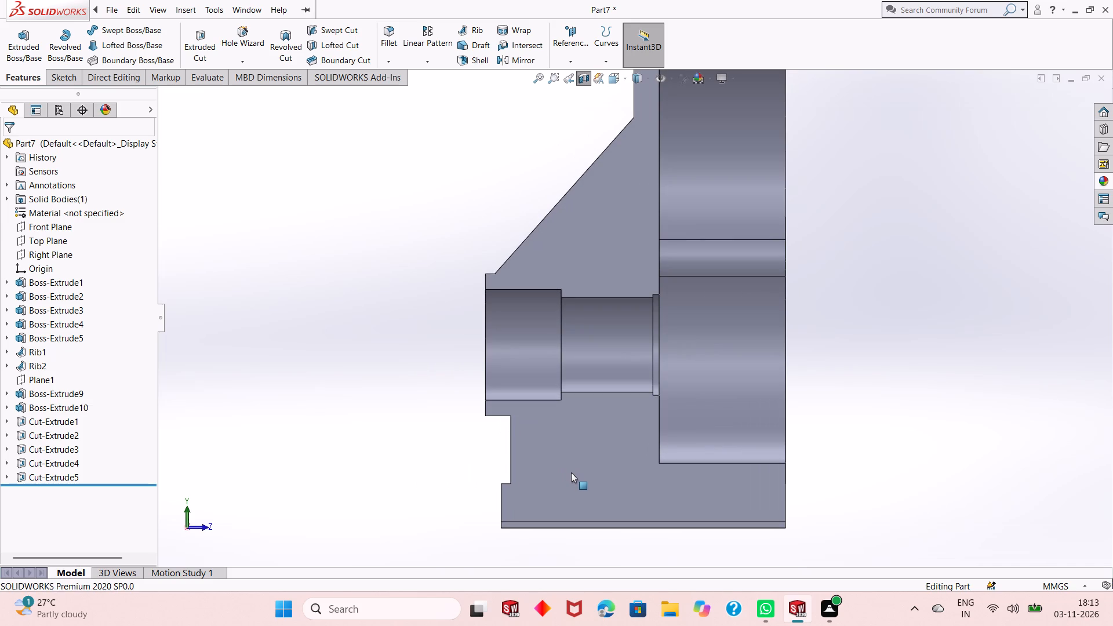
pyautogui.scroll(1, 570, 485)
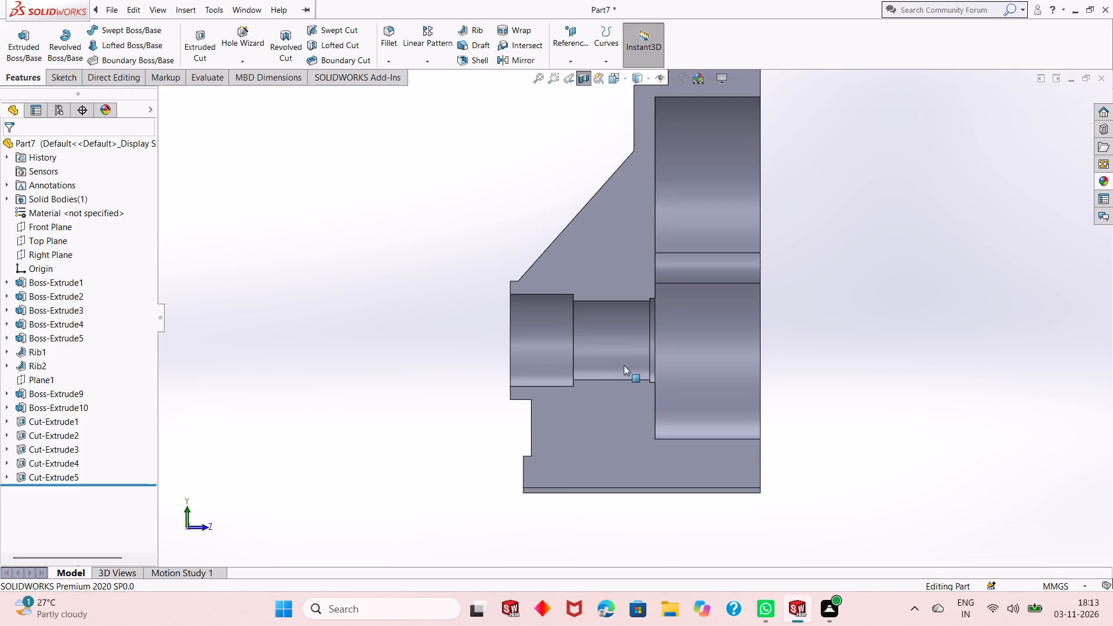
pyautogui.scroll(1, 567, 358)
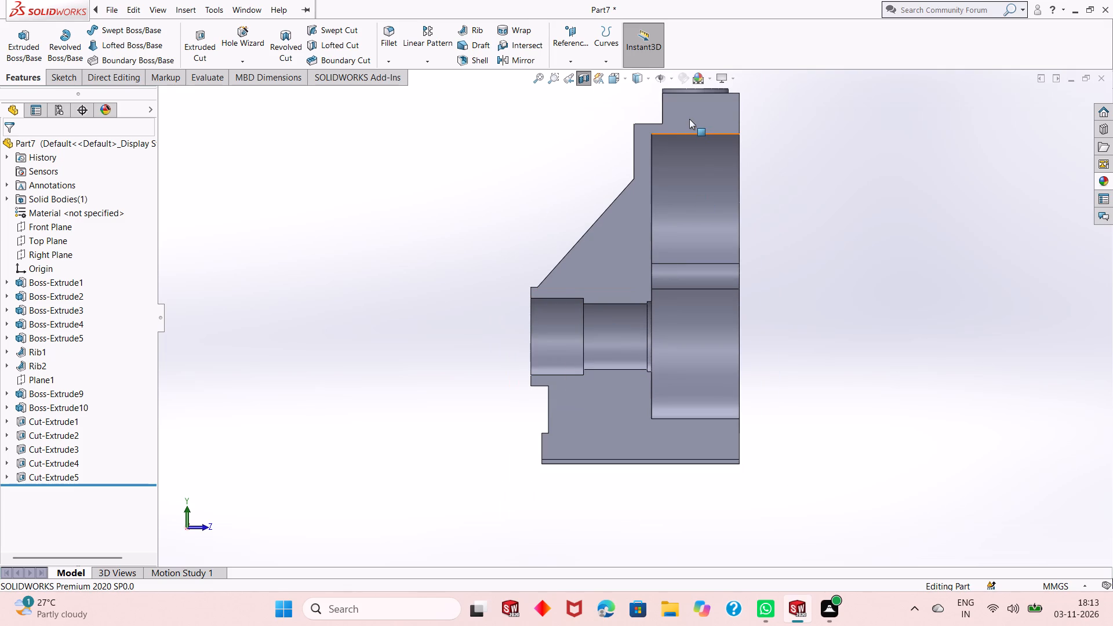
pyautogui.scroll(1, 580, 224)
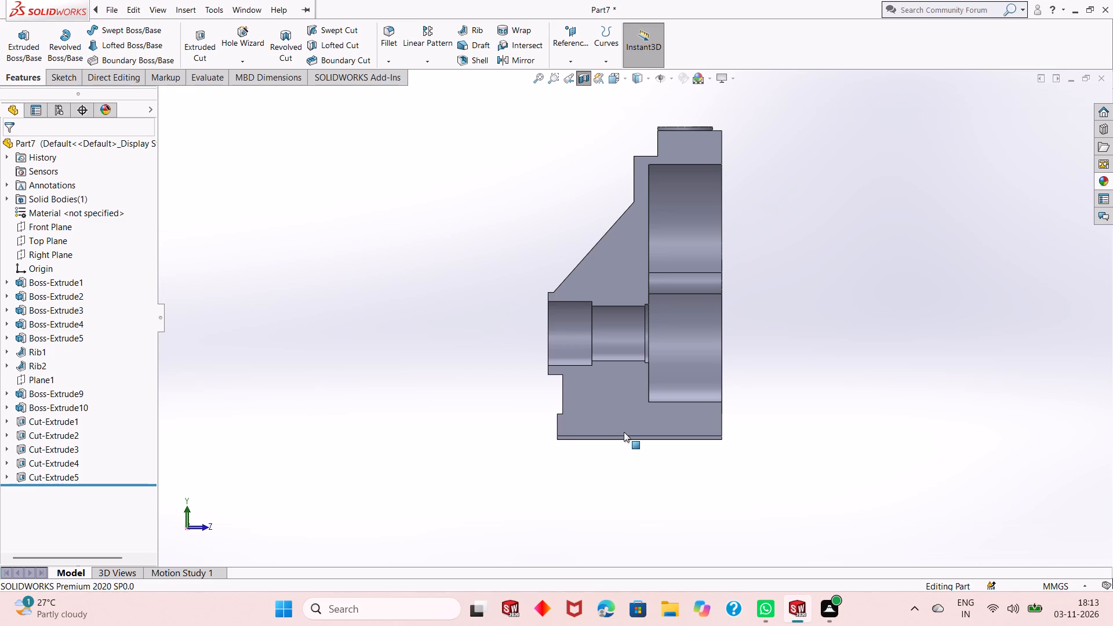
pyautogui.scroll(-1, 624, 432)
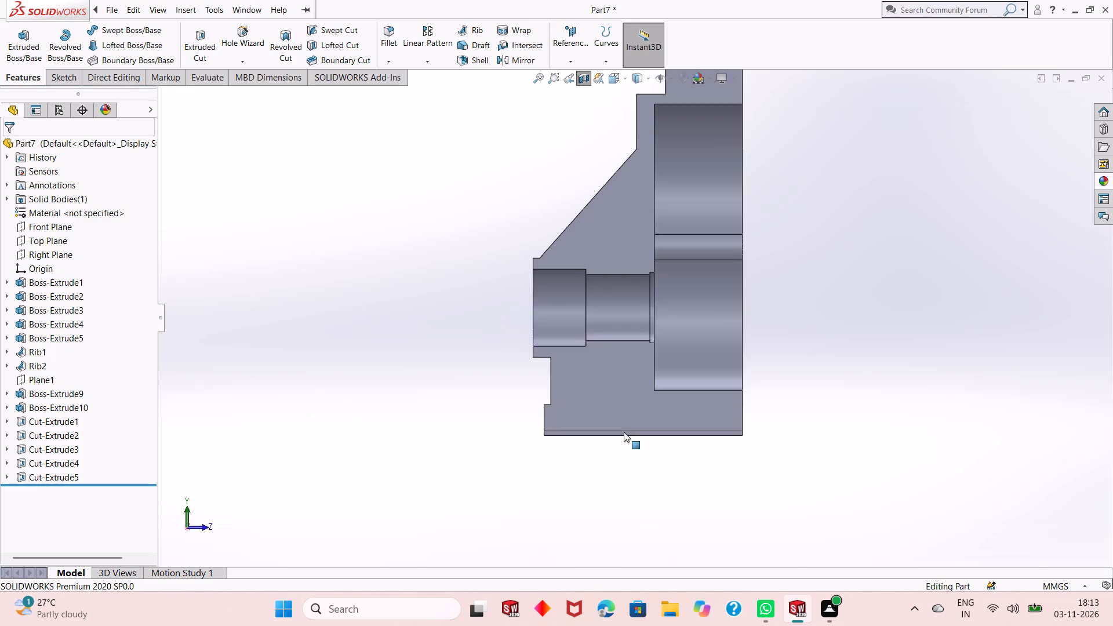
pyautogui.scroll(-1, 624, 432)
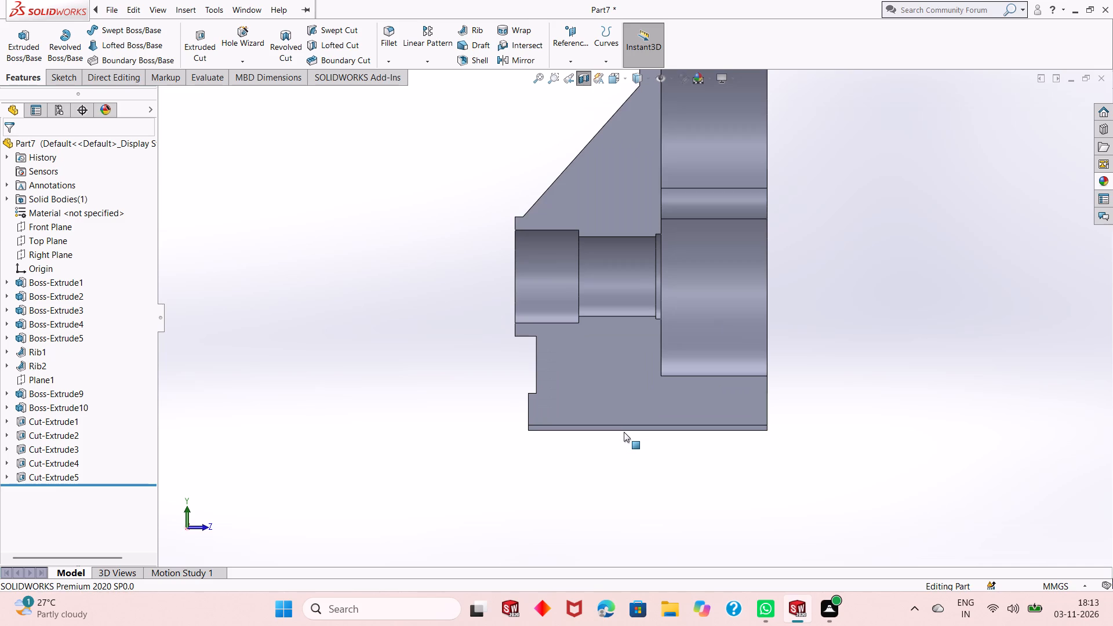
pyautogui.scroll(-2, 638, 442)
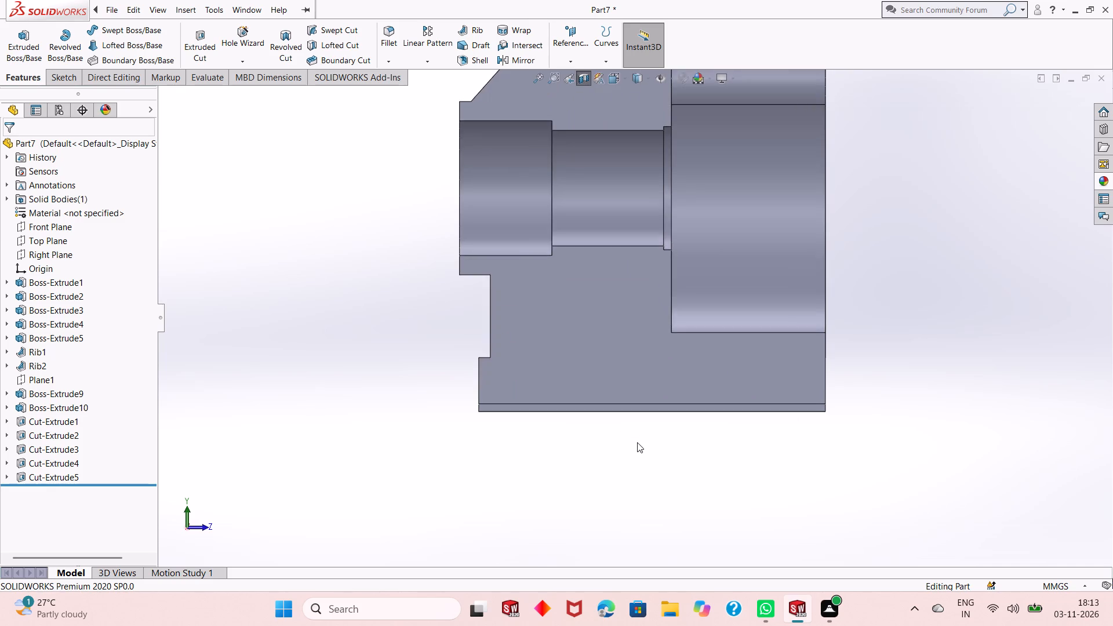
pyautogui.scroll(3, 564, 439)
pyautogui.scroll(-2, 758, 190)
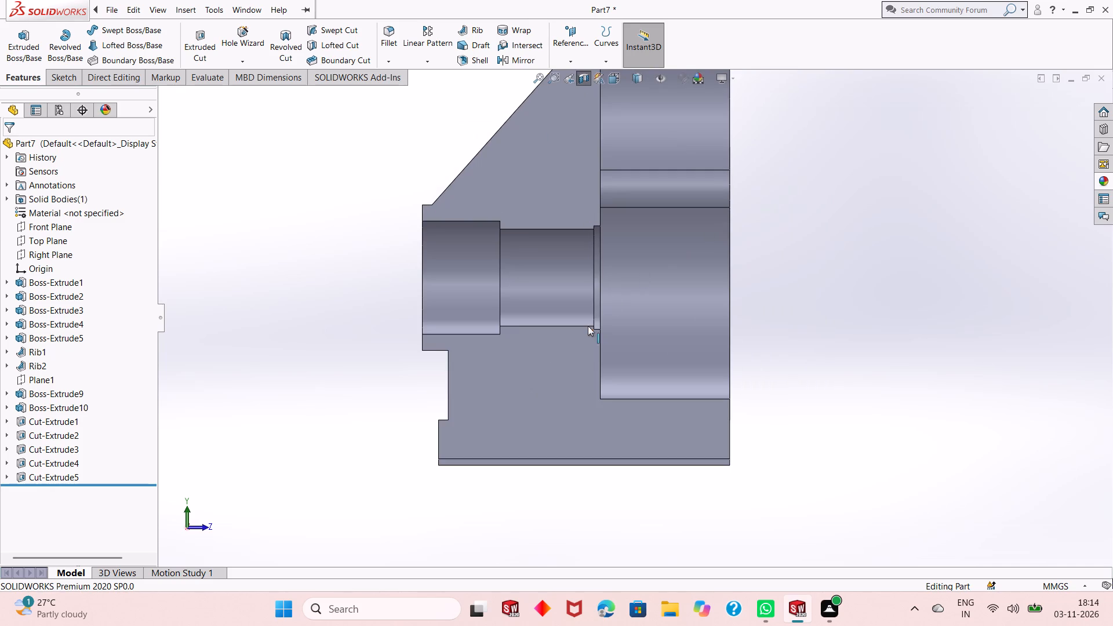
# Change the end condition of the base channel cut, Cut-Extrude1, to Blind with a depth of 88 mm.
pyautogui.scroll(3, 588, 326)
pyautogui.scroll(-2, 608, 271)
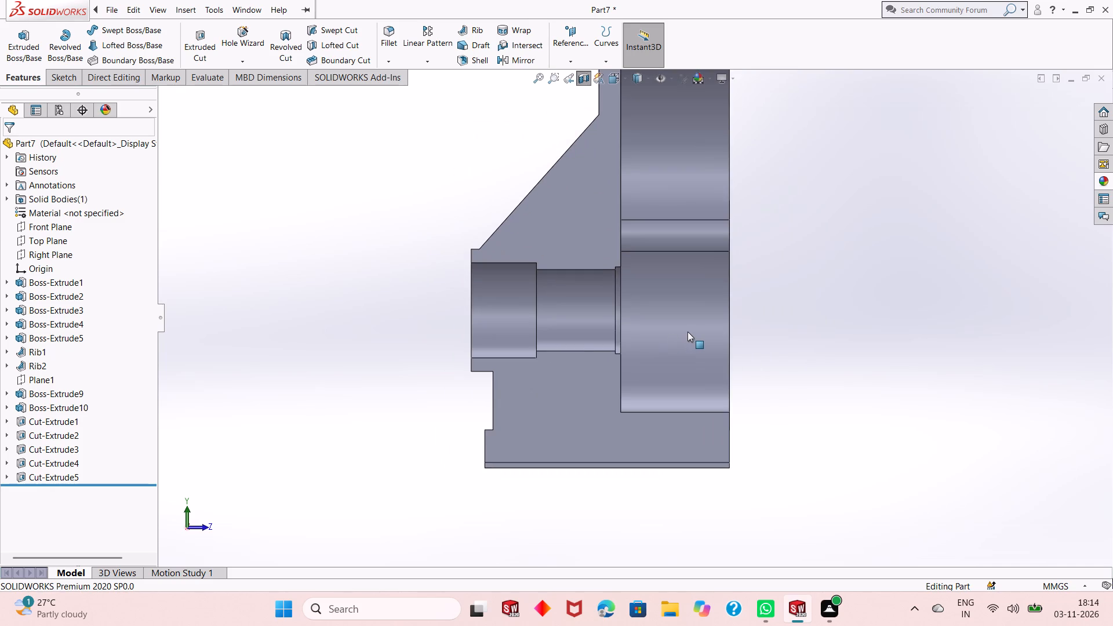
pyautogui.scroll(-2, 688, 332)
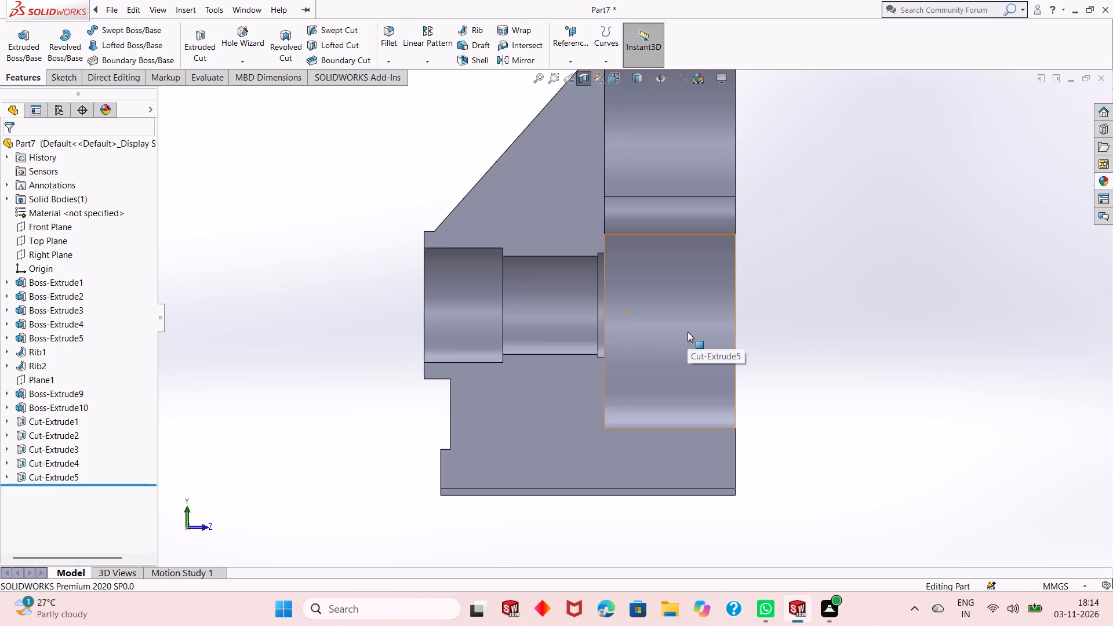
pyautogui.scroll(1, 655, 347)
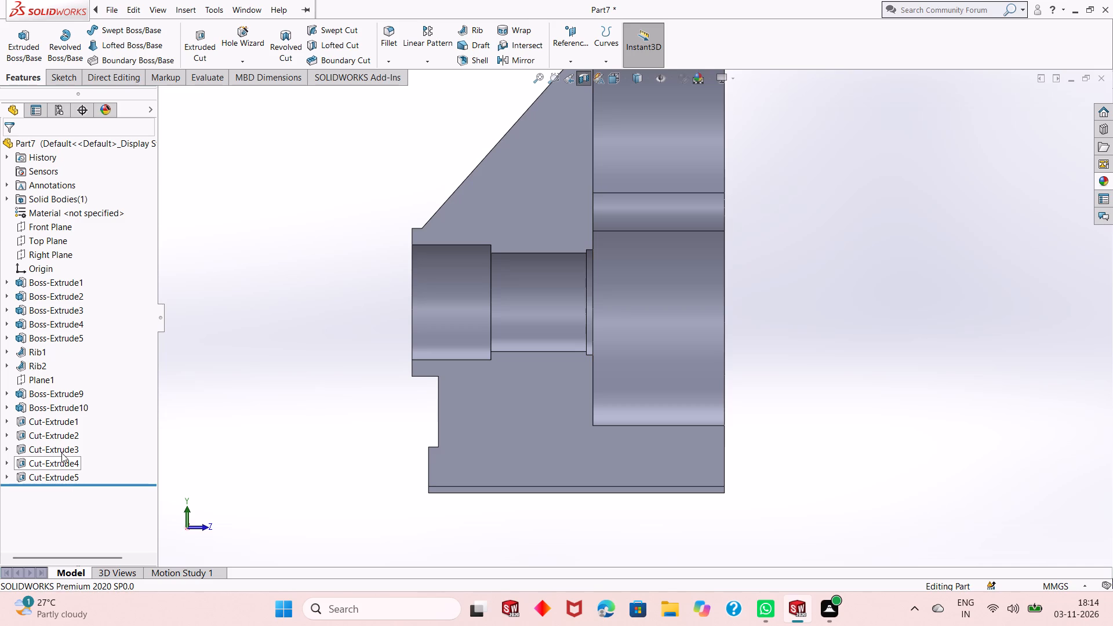
pyautogui.click(64, 424)
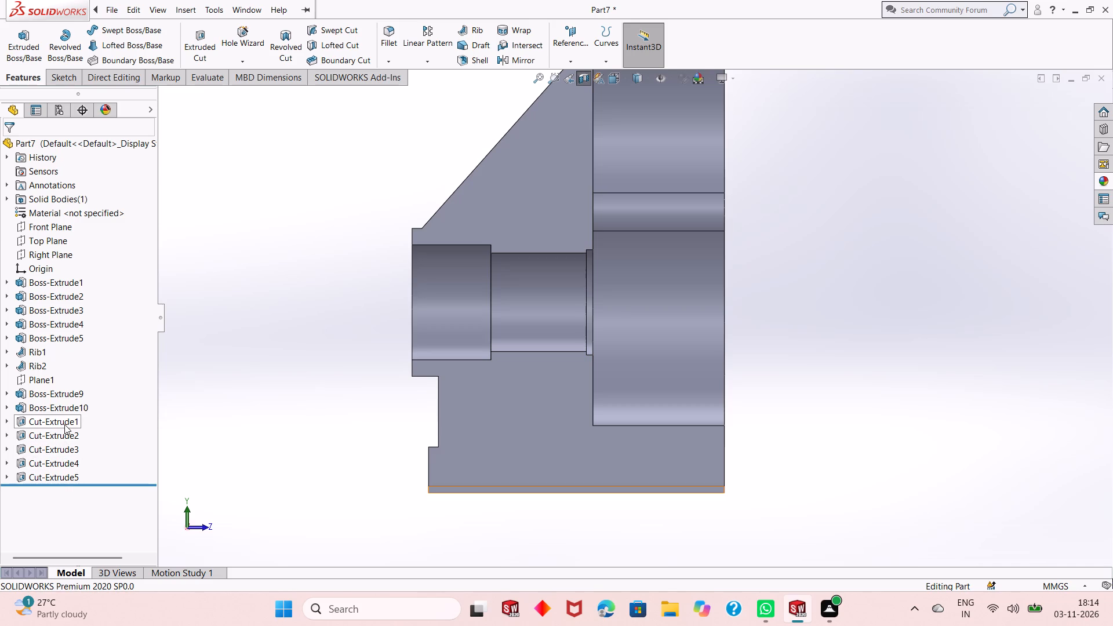
pyautogui.click(76, 388)
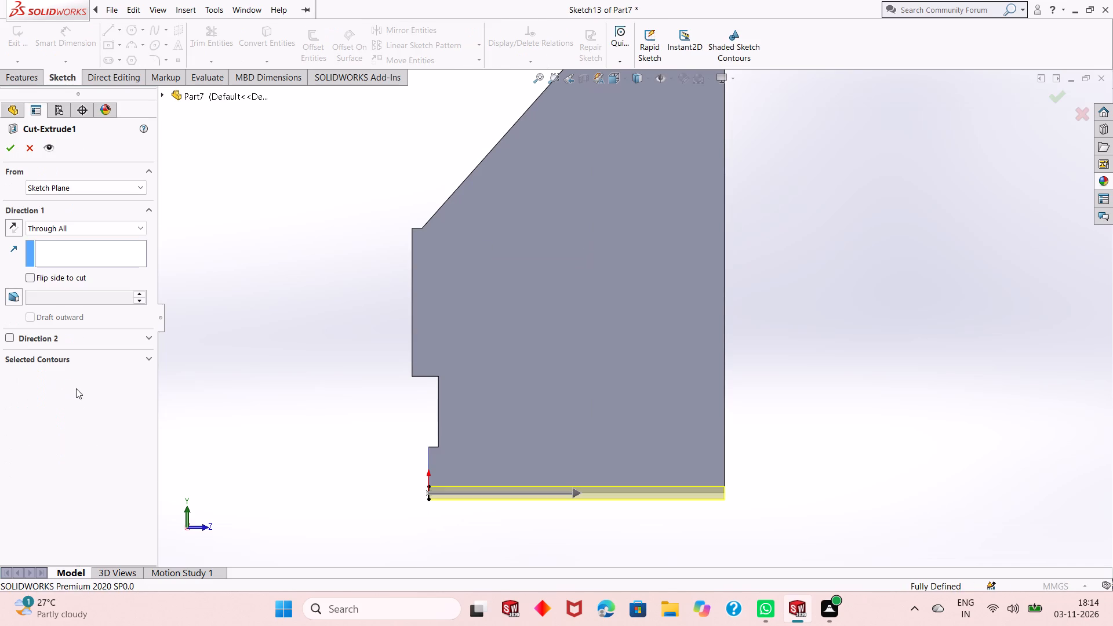
pyautogui.click(78, 227)
pyautogui.click(78, 246)
pyautogui.click(82, 225)
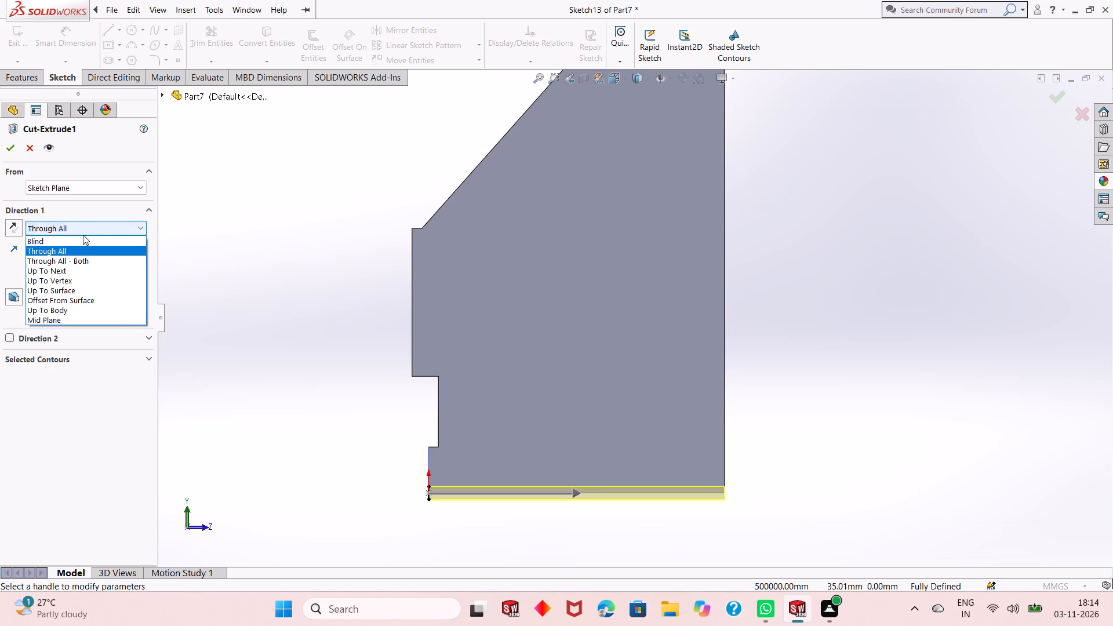
pyautogui.click(83, 244)
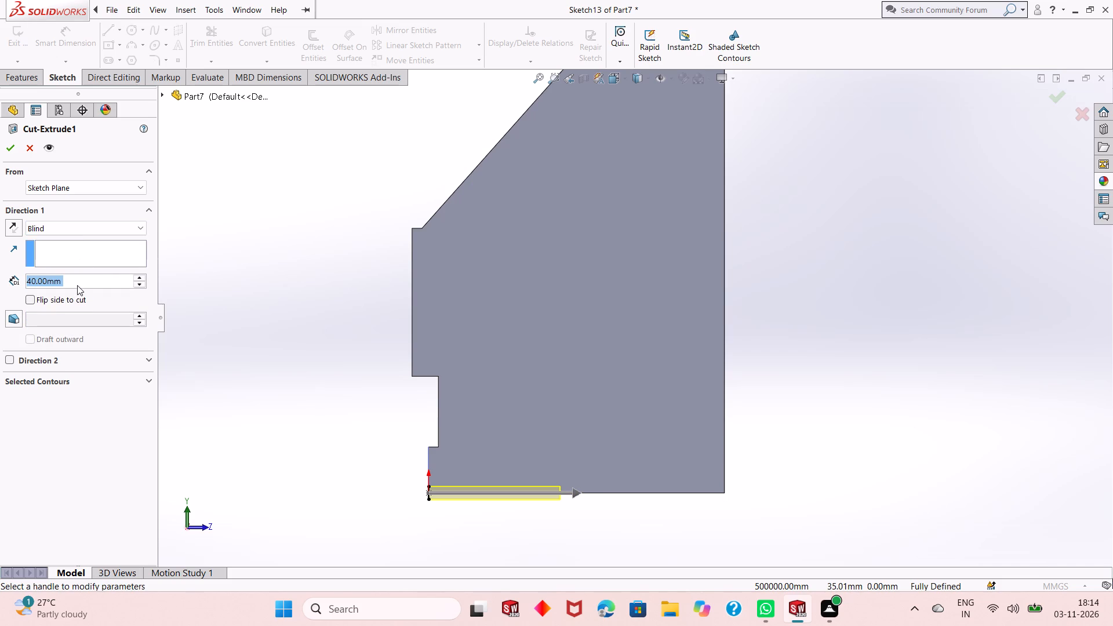
pyautogui.write('90')
pyautogui.press('Return')
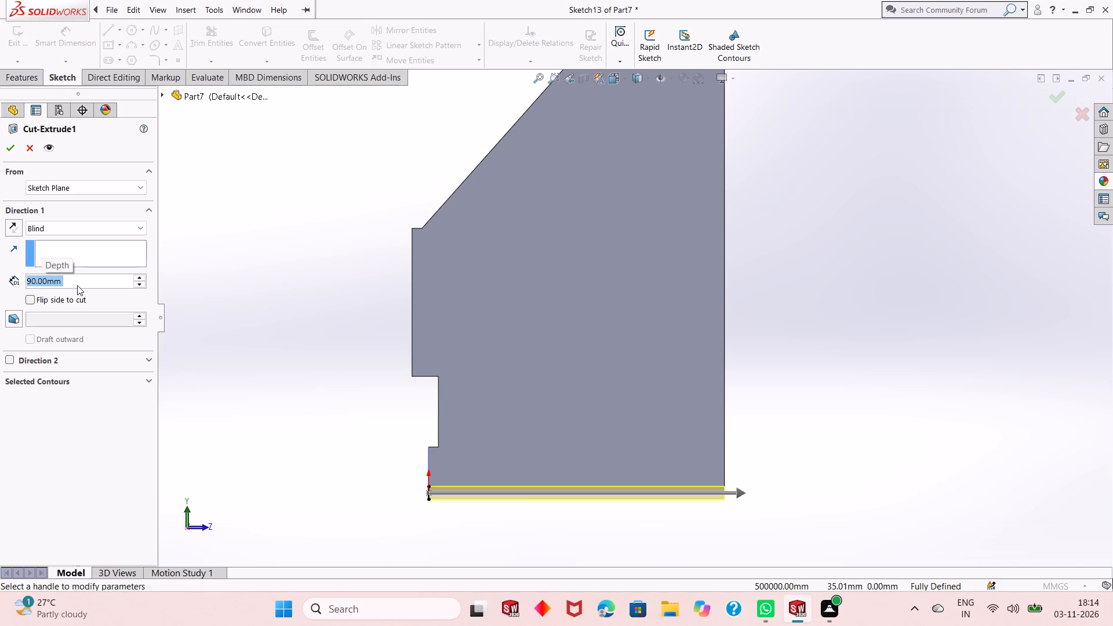
pyautogui.write('88')
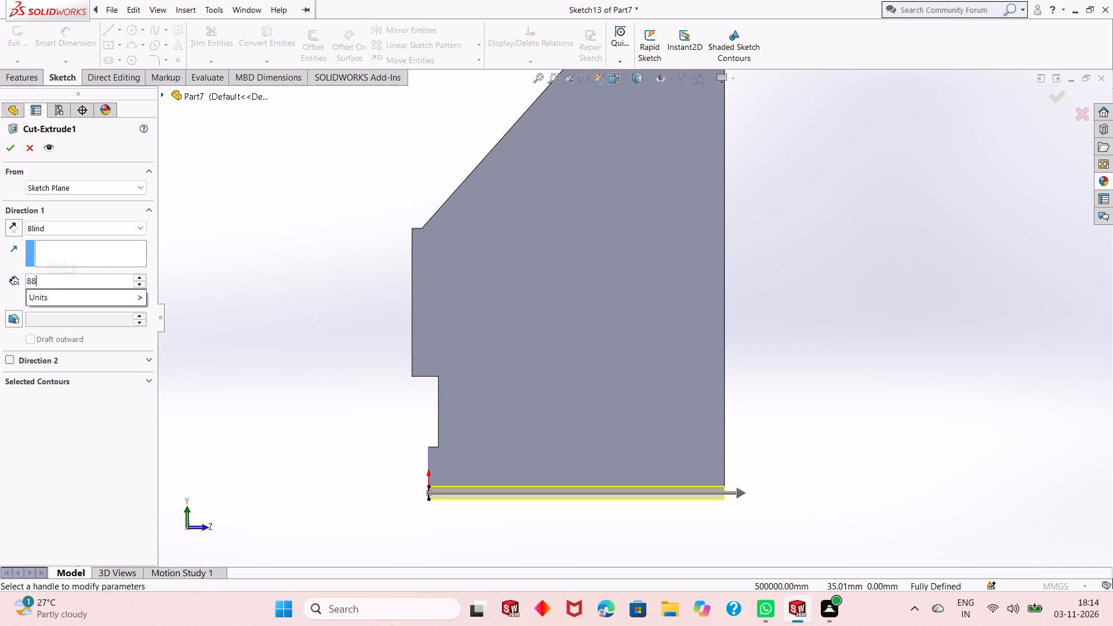
pyautogui.press('Return')
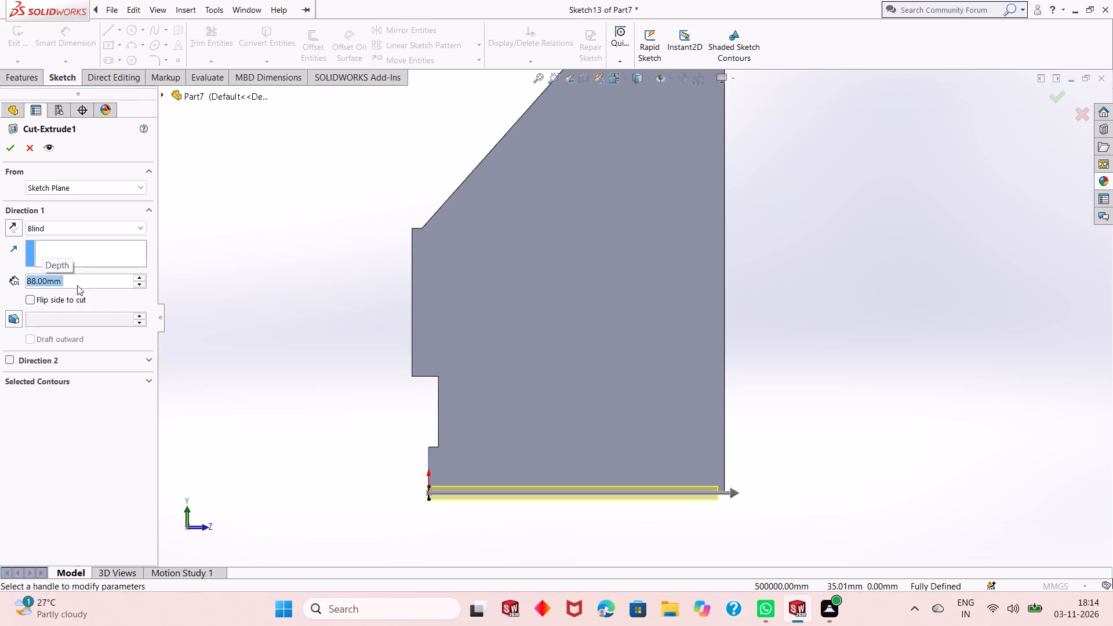
pyautogui.click(14, 147)
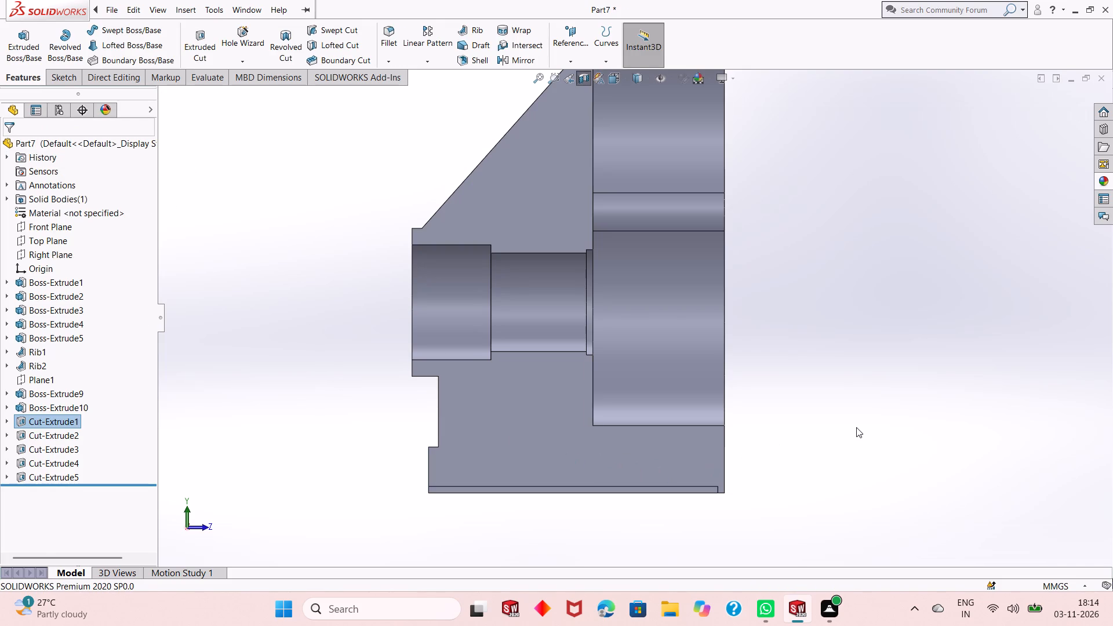
# Examine the closed end of the base's underside channel in the sectioned model, straight on and at an angle.
pyautogui.scroll(-1, 856, 427)
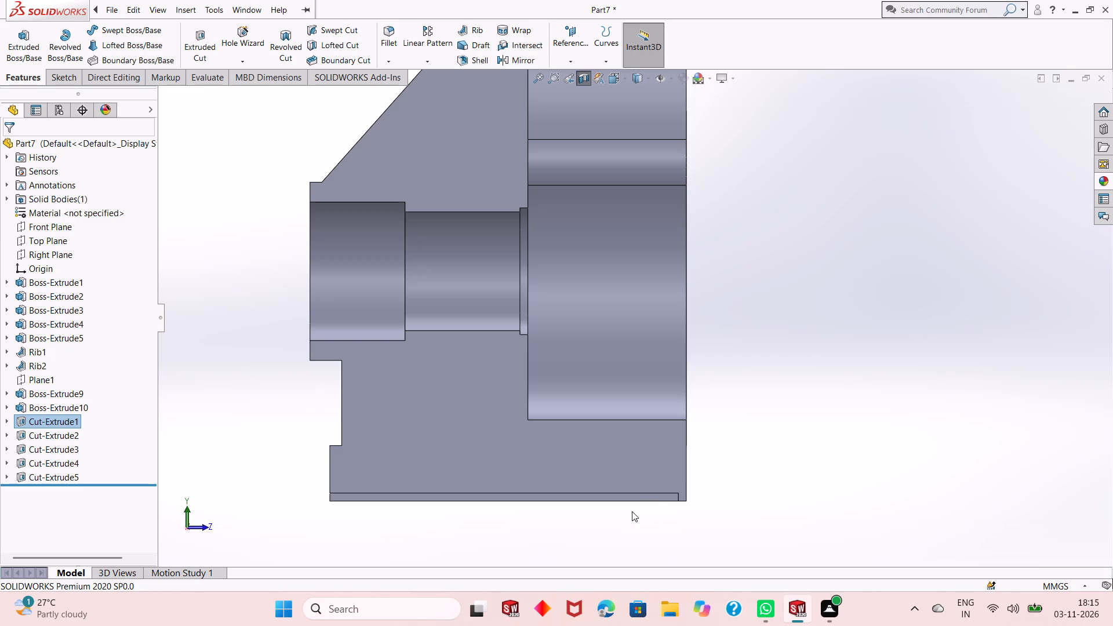
pyautogui.scroll(-1, 650, 490)
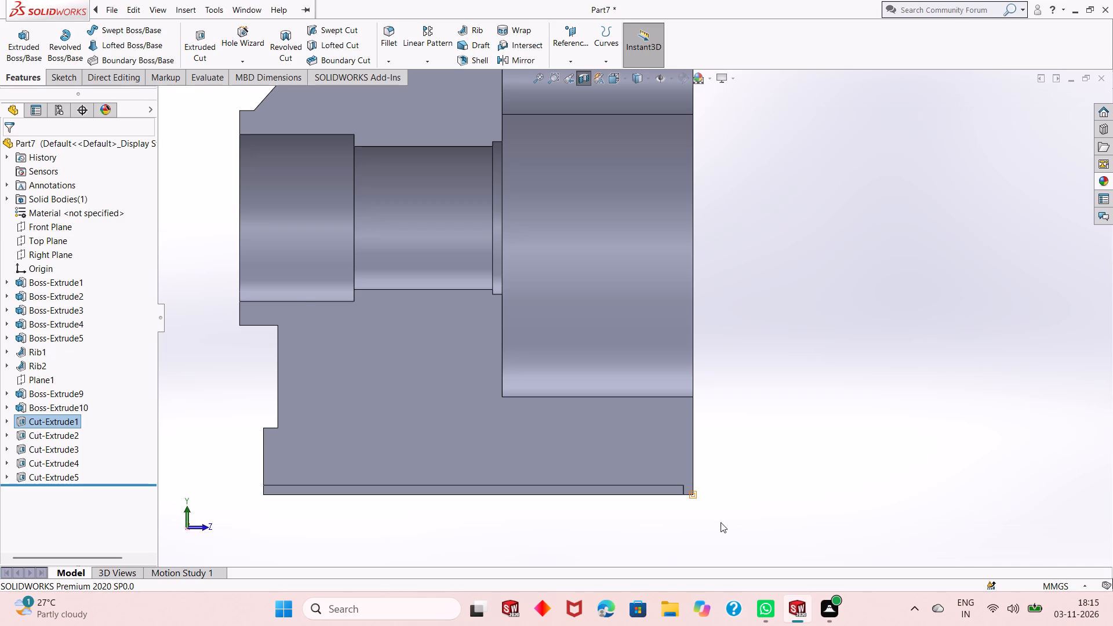
pyautogui.scroll(1, 667, 499)
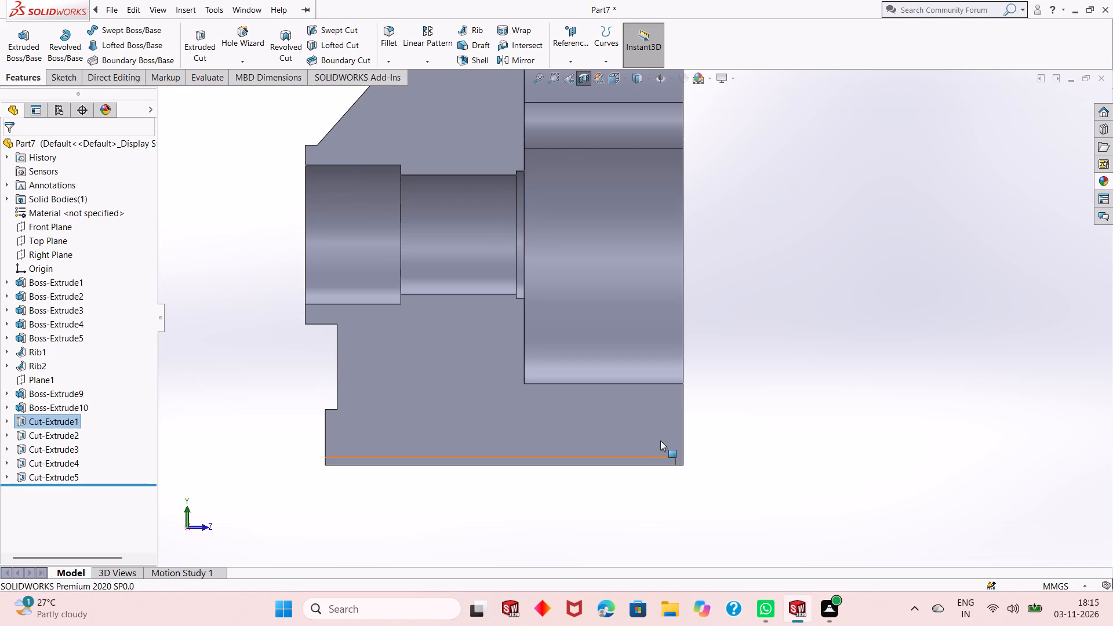
pyautogui.scroll(-2, 660, 439)
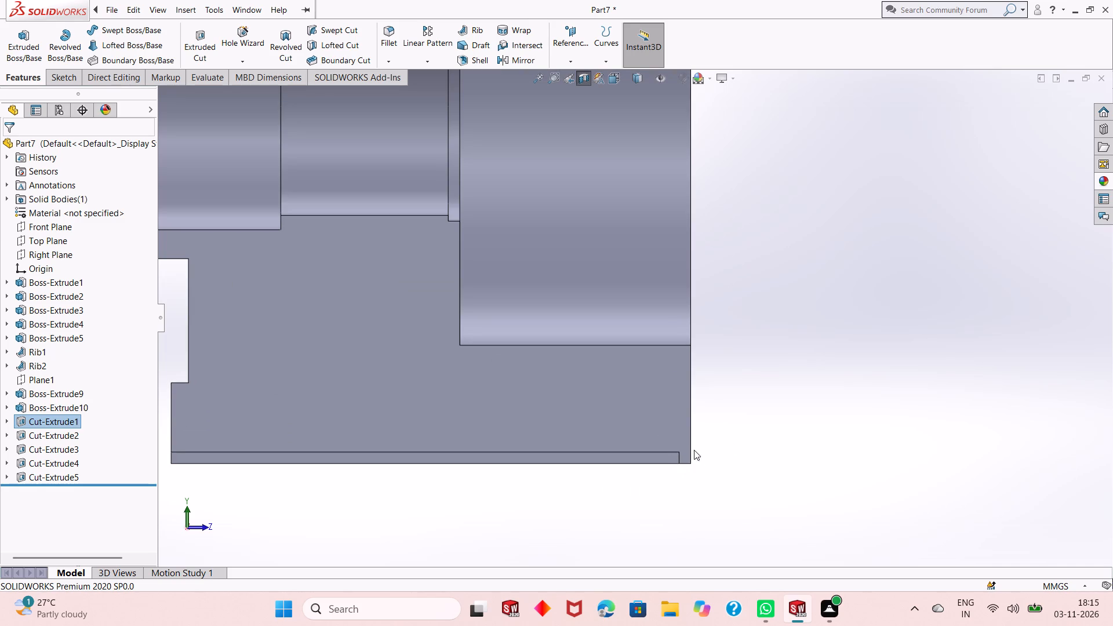
pyautogui.scroll(-1, 683, 450)
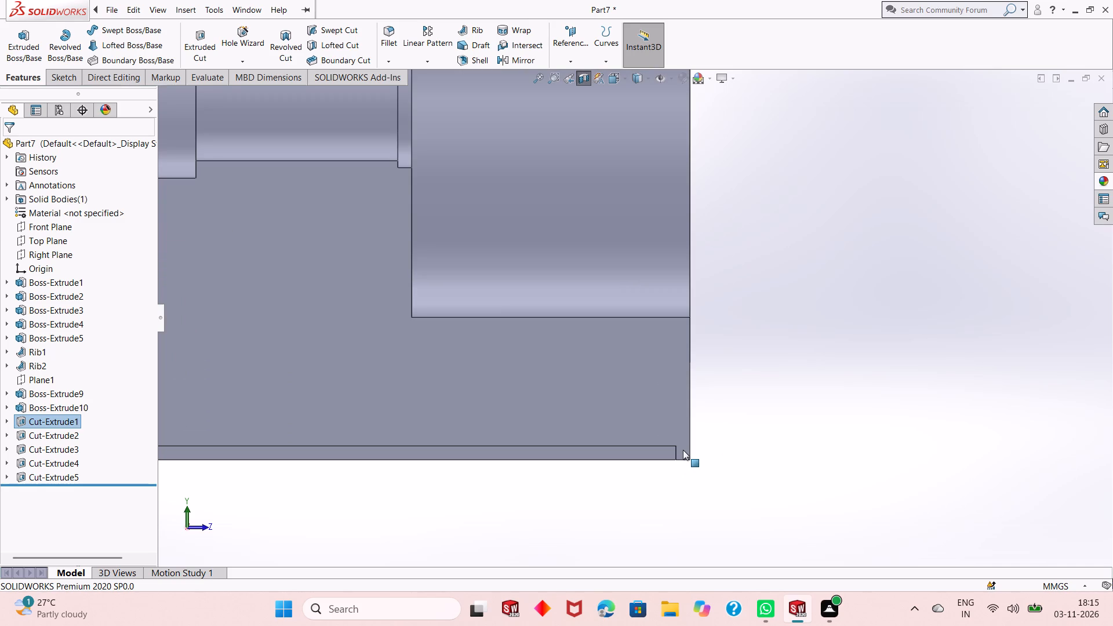
pyautogui.moveTo(724, 449); pyautogui.dragTo(686, 469, button='middle')
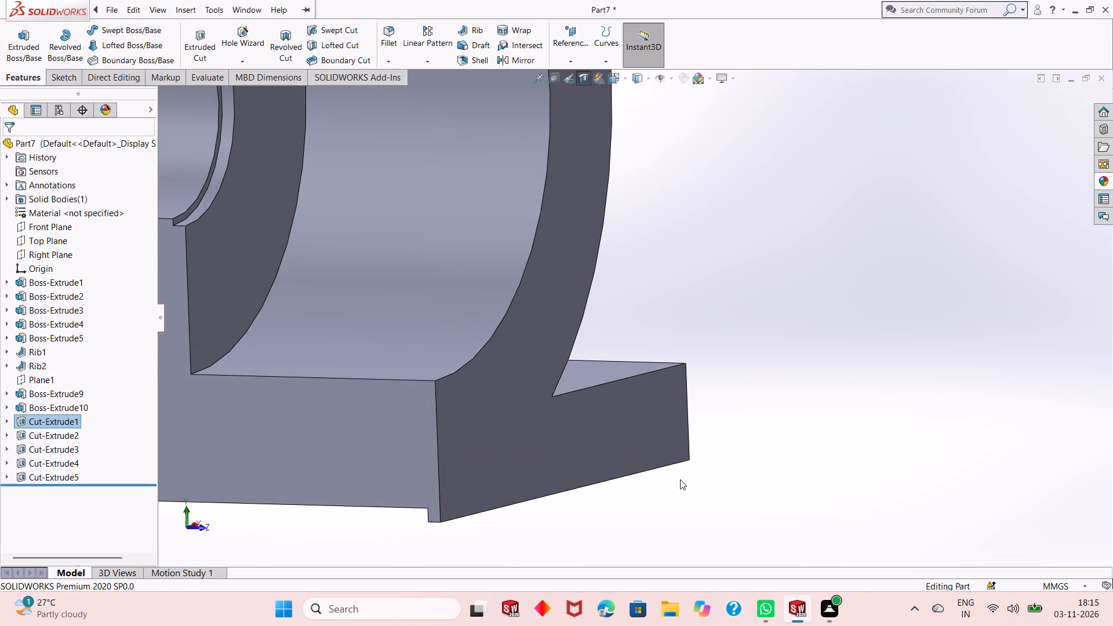
pyautogui.scroll(-1, 680, 479)
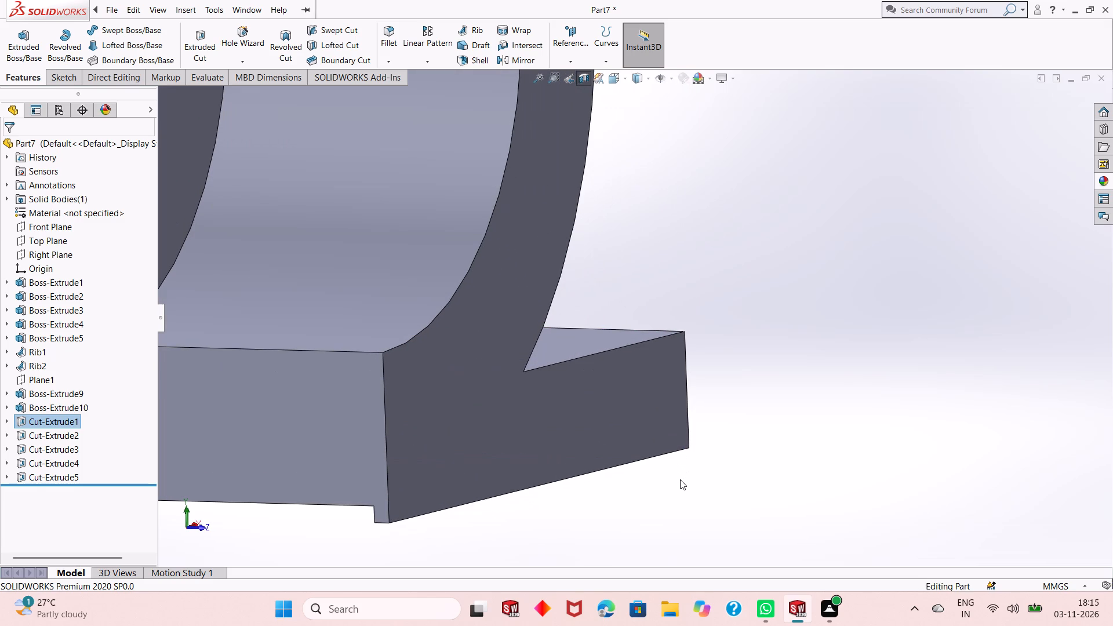
pyautogui.scroll(3, 599, 483)
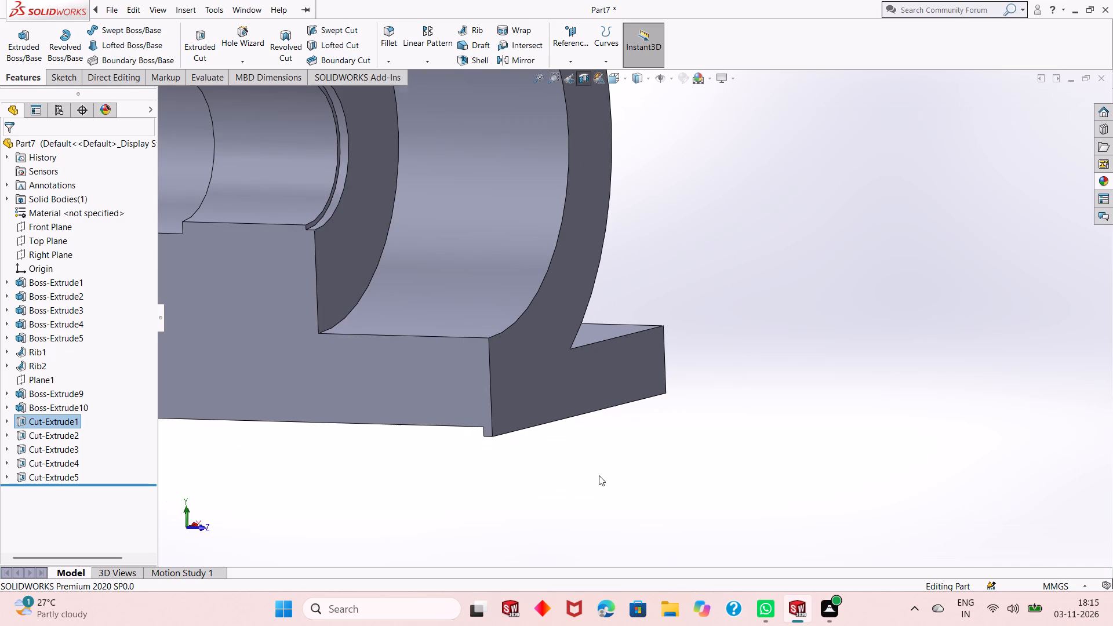
pyautogui.scroll(1, 599, 475)
pyautogui.scroll(3, 493, 449)
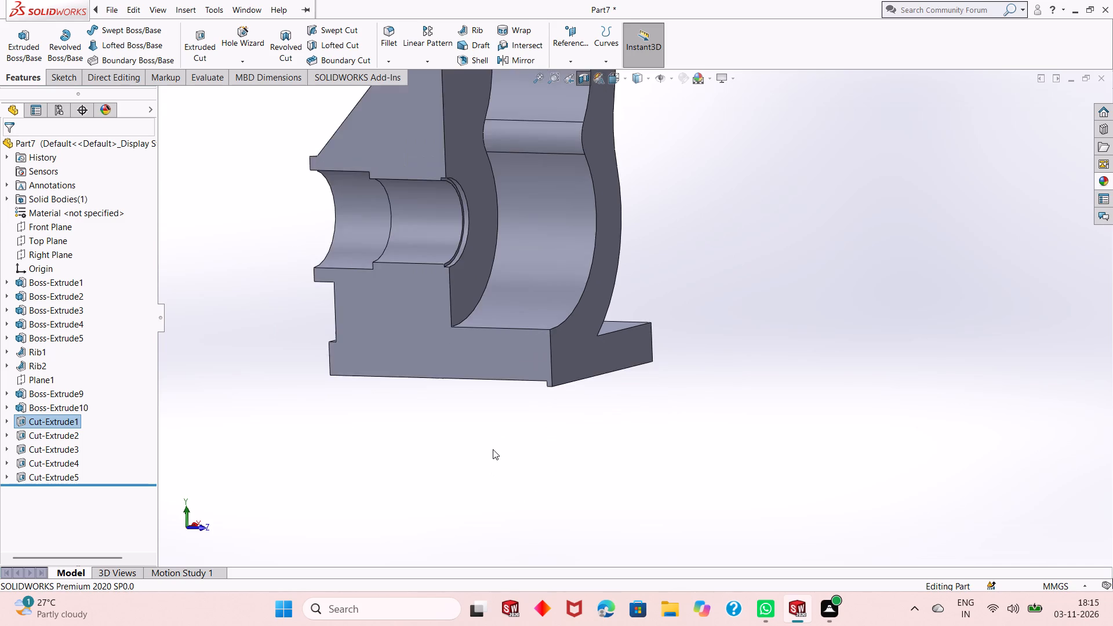
pyautogui.scroll(1, 493, 449)
pyautogui.scroll(-2, 475, 226)
pyautogui.moveTo(568, 456); pyautogui.dragTo(578, 456, button='middle')
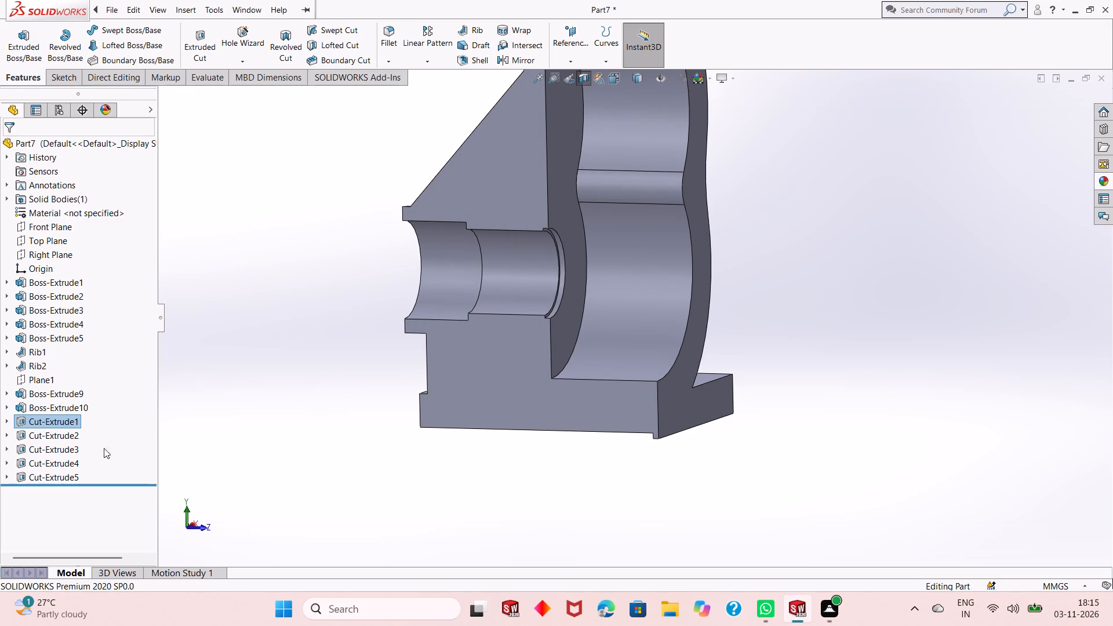
# Set the blind depth of the base channel cut, Cut-Extrude1, to 90 mm.
pyautogui.click(59, 421)
pyautogui.click(70, 382)
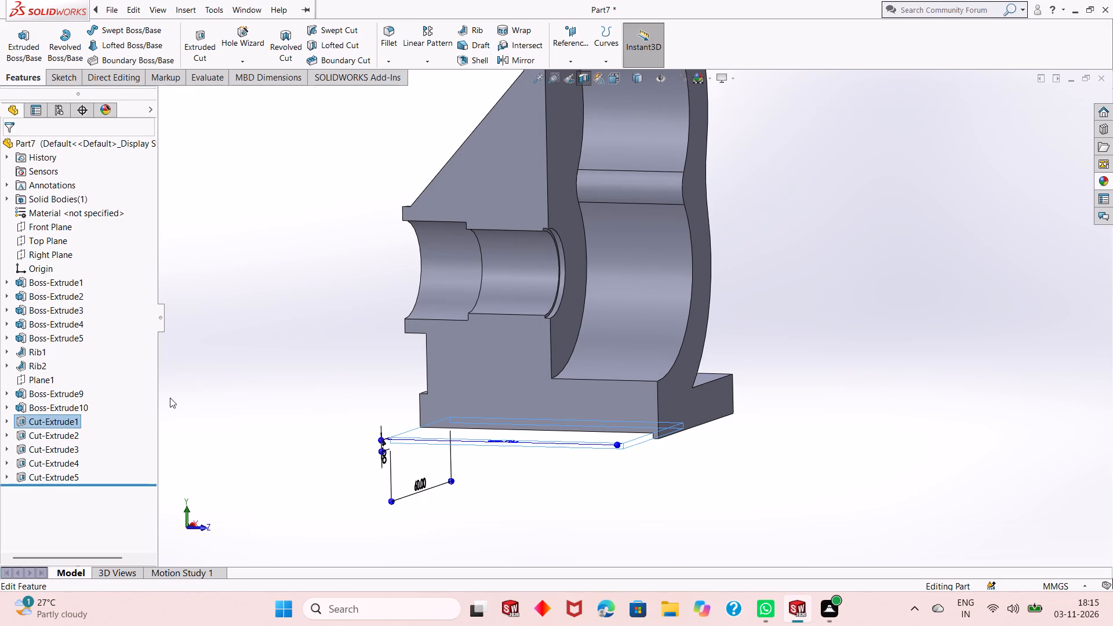
pyautogui.click(184, 398)
pyautogui.click(59, 420)
pyautogui.click(70, 380)
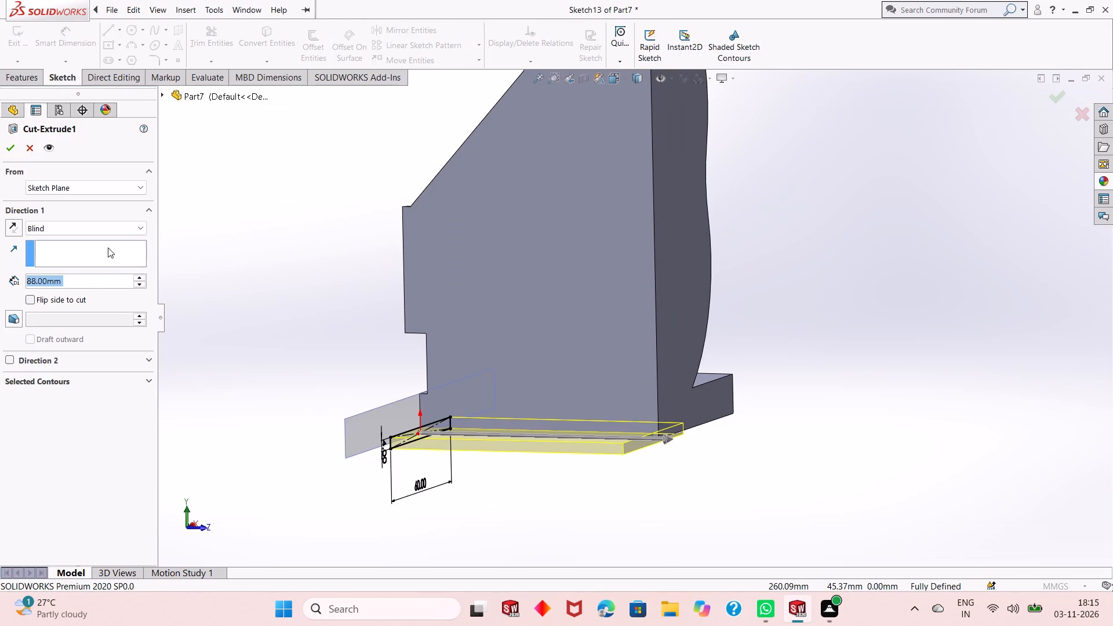
pyautogui.write('90')
pyautogui.press('Return')
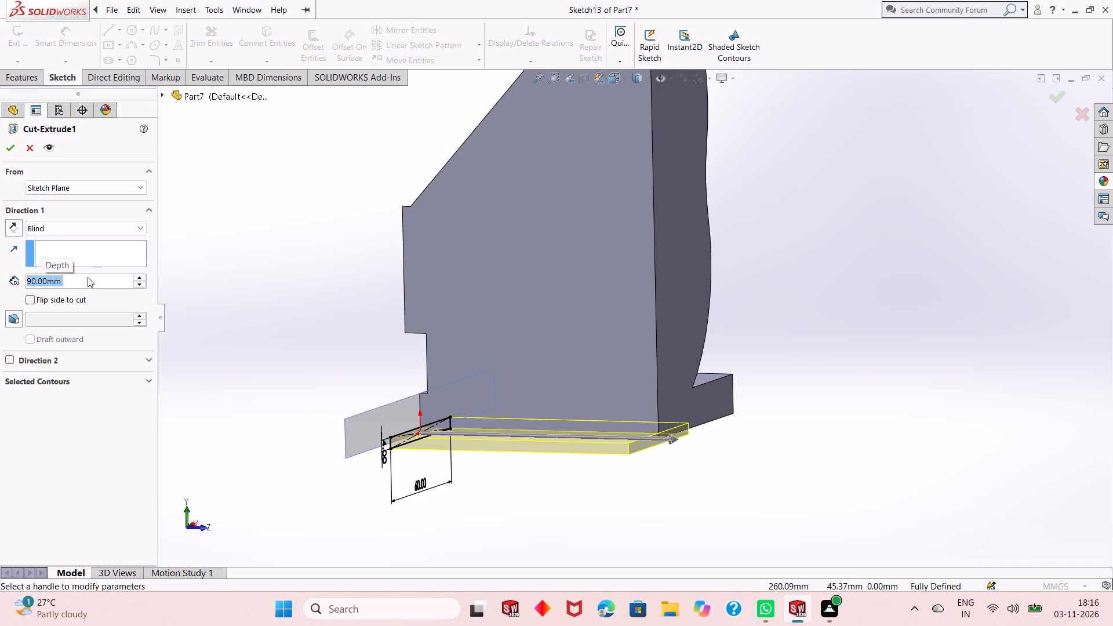
pyautogui.click(13, 148)
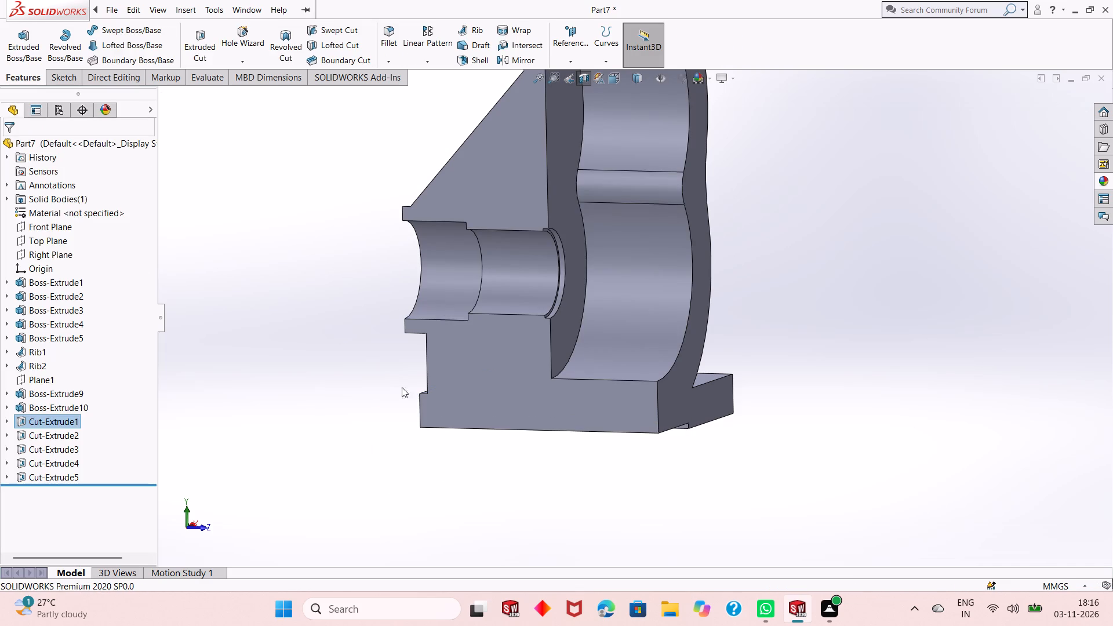
# Examine the sectioned model from several angles, checking the base channel, stepped bore, rib and upright.
pyautogui.moveTo(592, 429); pyautogui.dragTo(665, 443, button='middle')
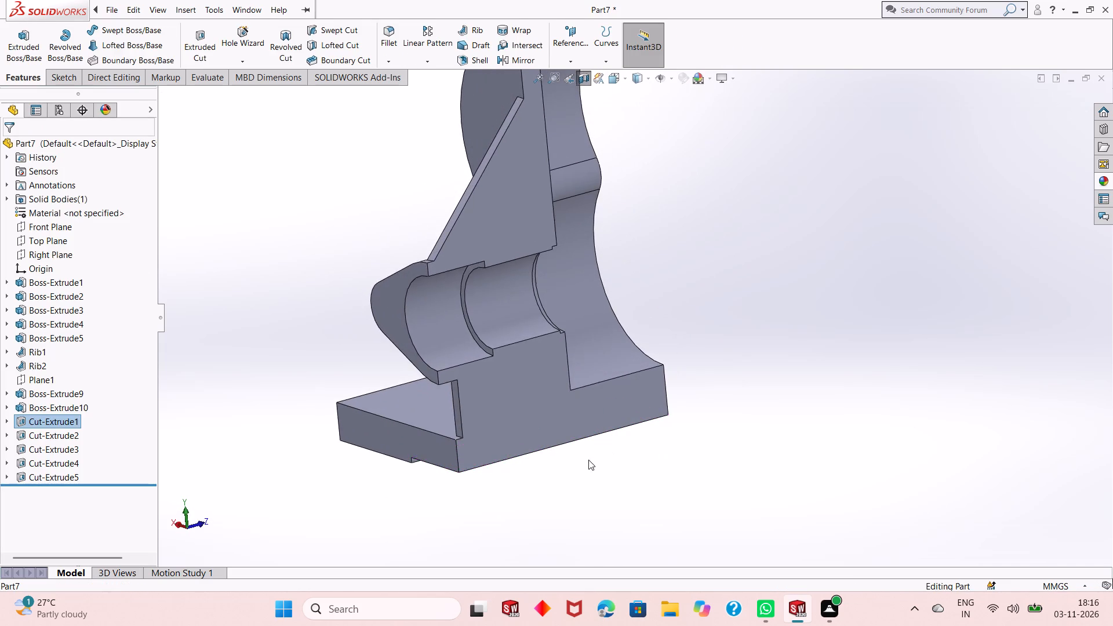
pyautogui.scroll(2, 583, 455)
pyautogui.click(683, 287)
pyautogui.moveTo(690, 294); pyautogui.dragTo(744, 253, button='middle')
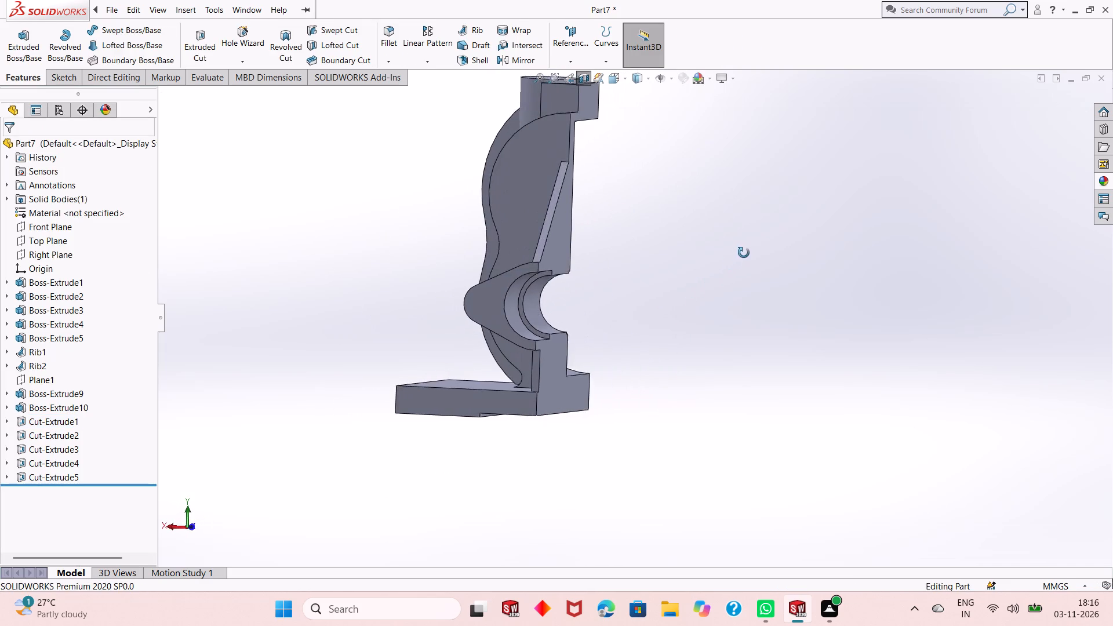
pyautogui.moveTo(744, 253); pyautogui.dragTo(756, 303, button='middle')
pyautogui.moveTo(655, 326); pyautogui.dragTo(648, 310, button='middle')
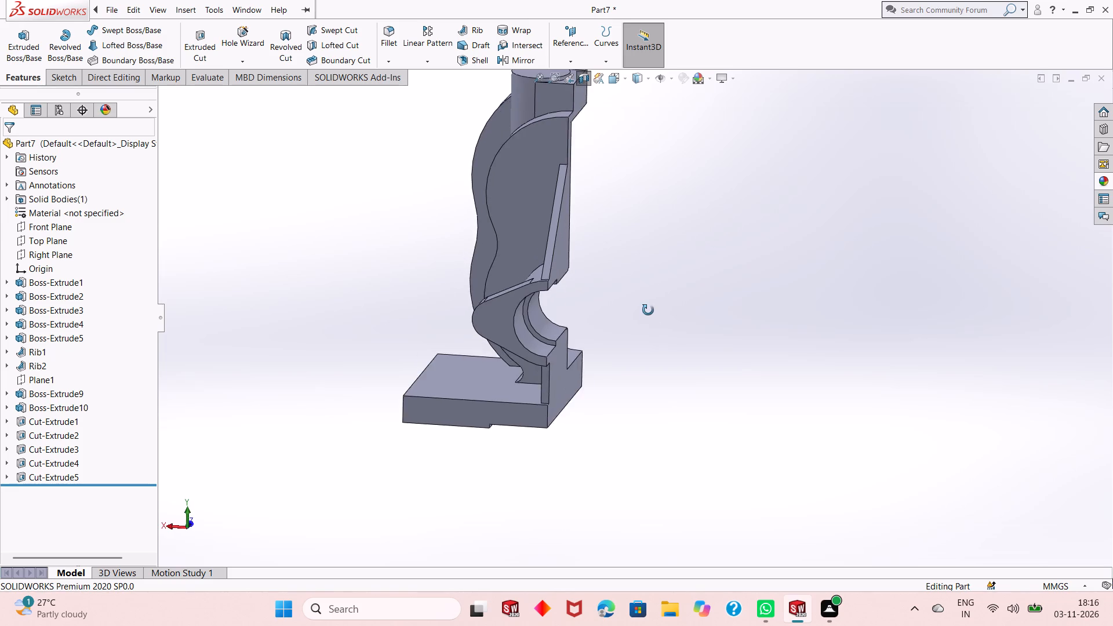
pyautogui.moveTo(648, 310); pyautogui.dragTo(605, 294, button='middle')
pyautogui.scroll(2, 605, 291)
pyautogui.scroll(-2, 568, 218)
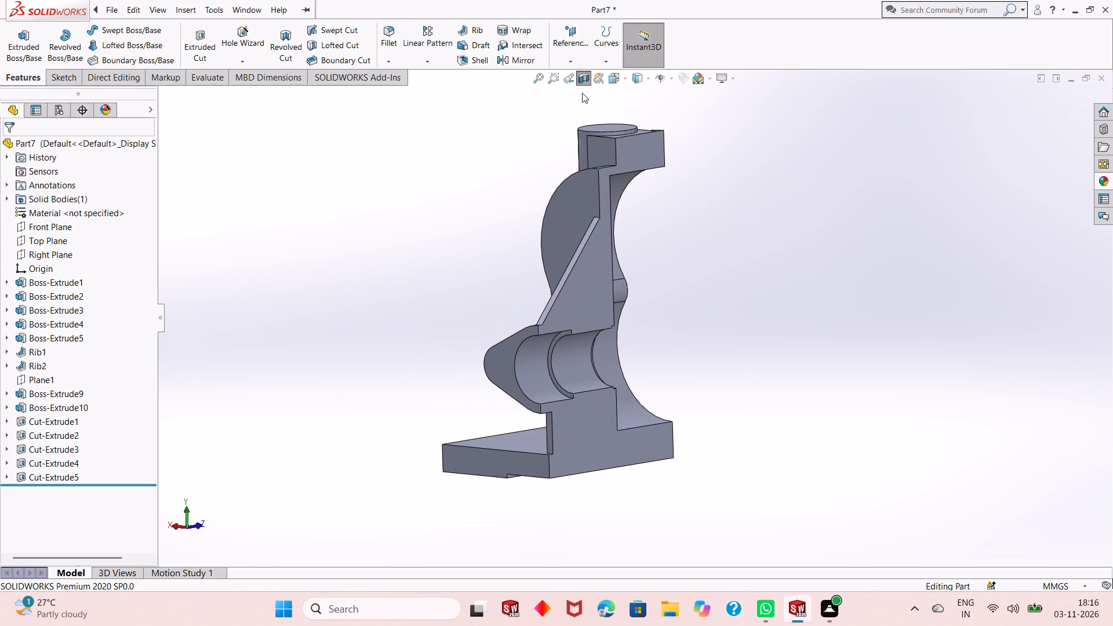
# Turn off the section view to show the whole part.
pyautogui.click(583, 82)
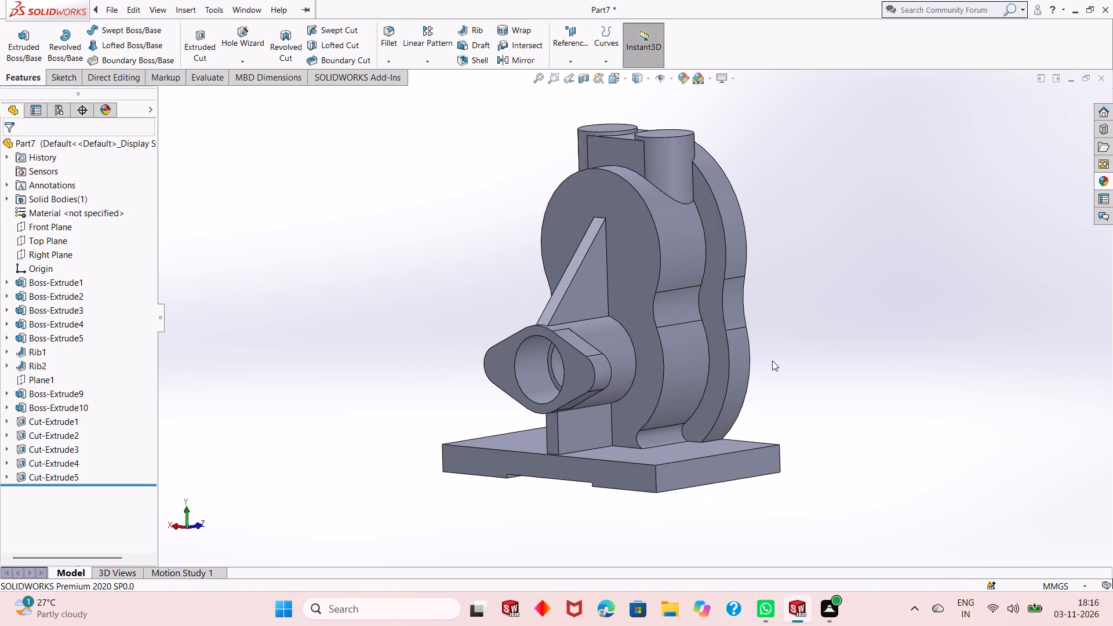
# Set the blind depth of the two-lobed pocket cut, Cut-Extrude5, to 2.5 mm.
pyautogui.moveTo(776, 360); pyautogui.dragTo(583, 377, button='middle')
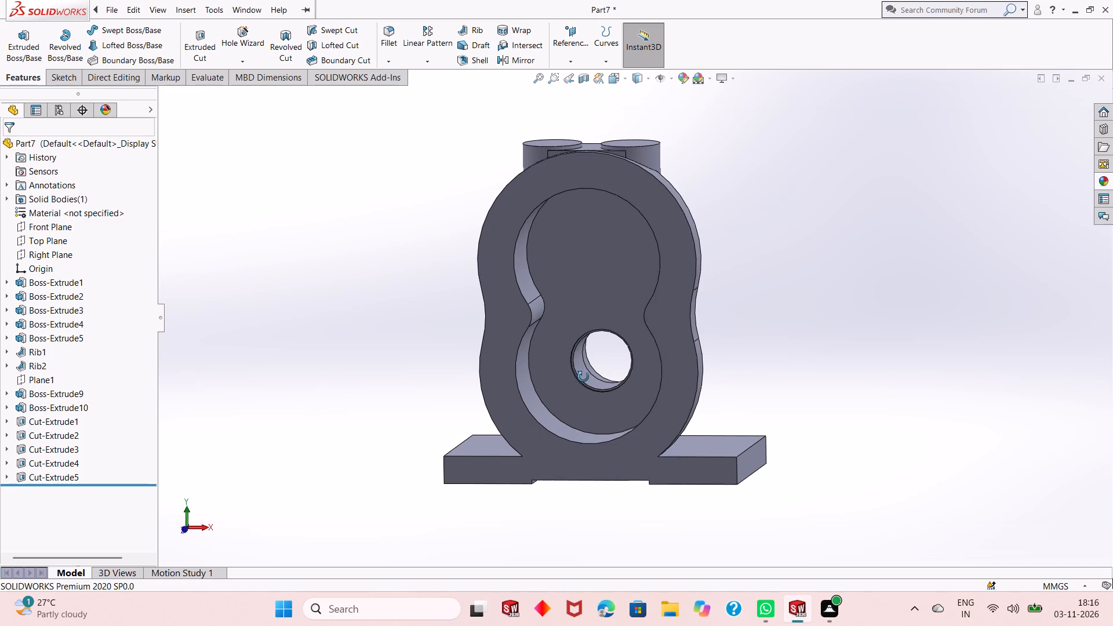
pyautogui.moveTo(583, 377); pyautogui.dragTo(583, 377, button='middle')
pyautogui.moveTo(582, 377); pyautogui.dragTo(568, 381, button='middle')
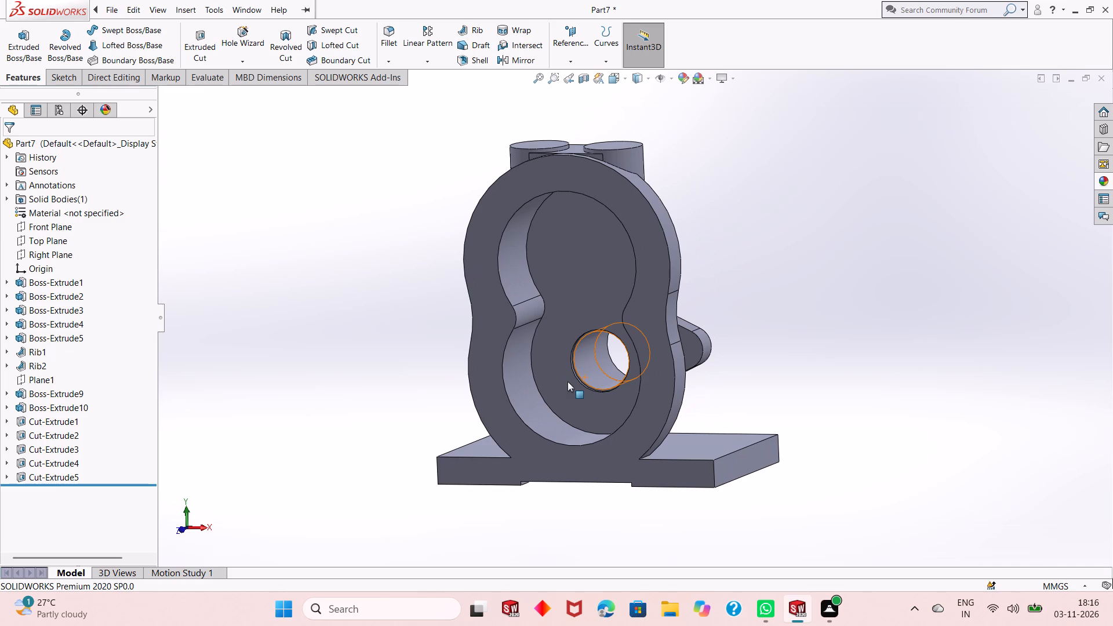
pyautogui.click(80, 476)
pyautogui.click(95, 443)
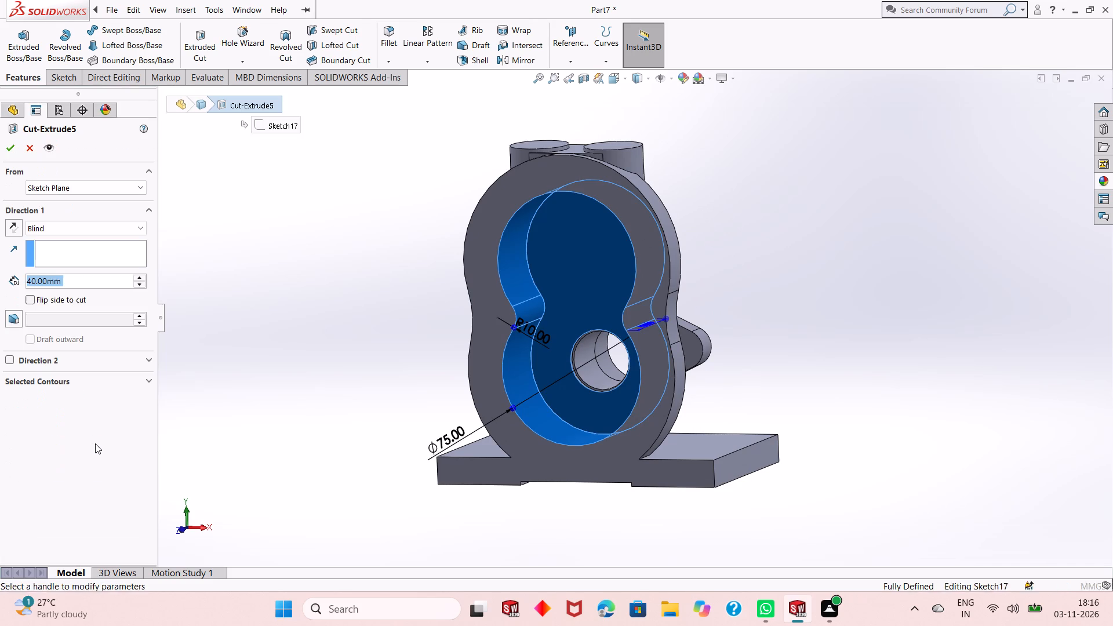
pyautogui.write('2.5')
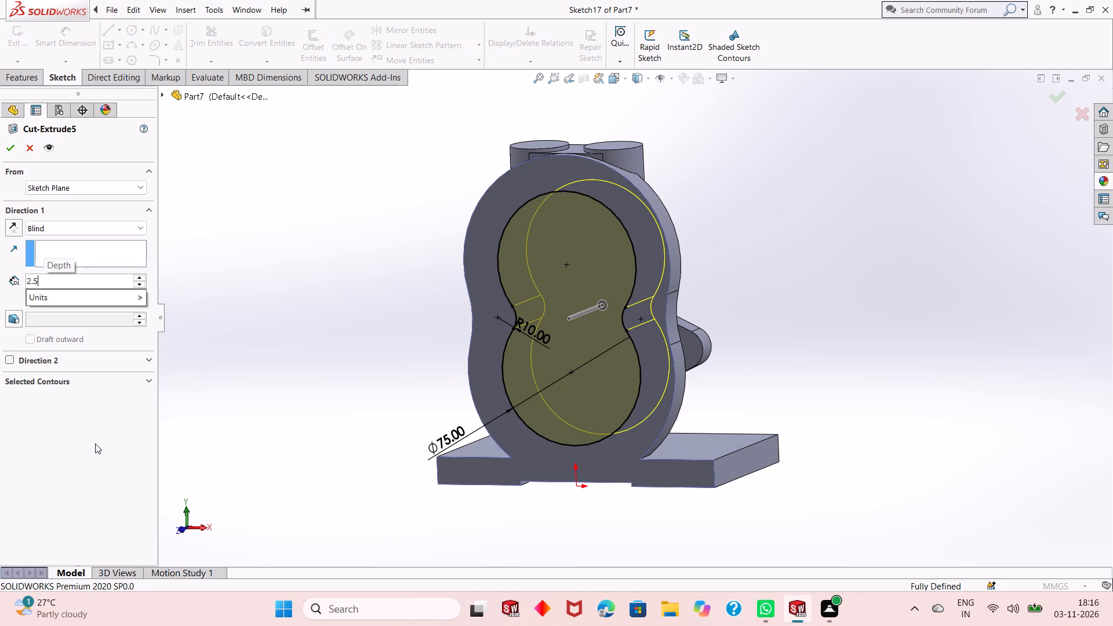
pyautogui.press('5')
pyautogui.press('BackSpace')
pyautogui.press('Return')
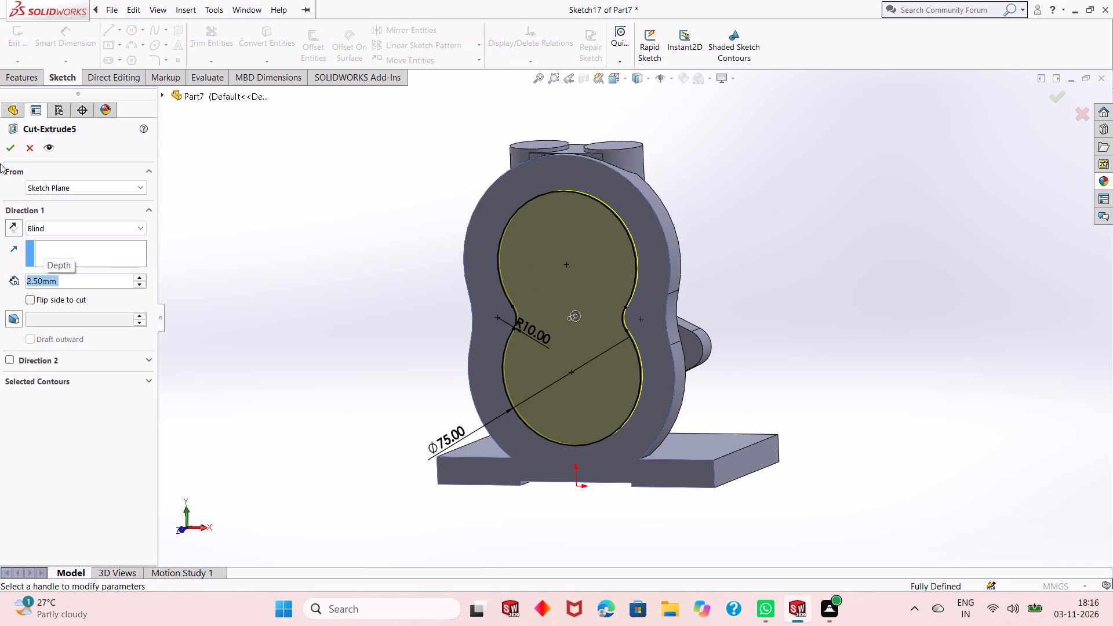
pyautogui.click(9, 150)
# Start a sketch on the two-lobed pocket's floor and draw circles about 63 mm and 59 mm in diameter, concentric with its upper and lower lobes.
pyautogui.click(527, 260)
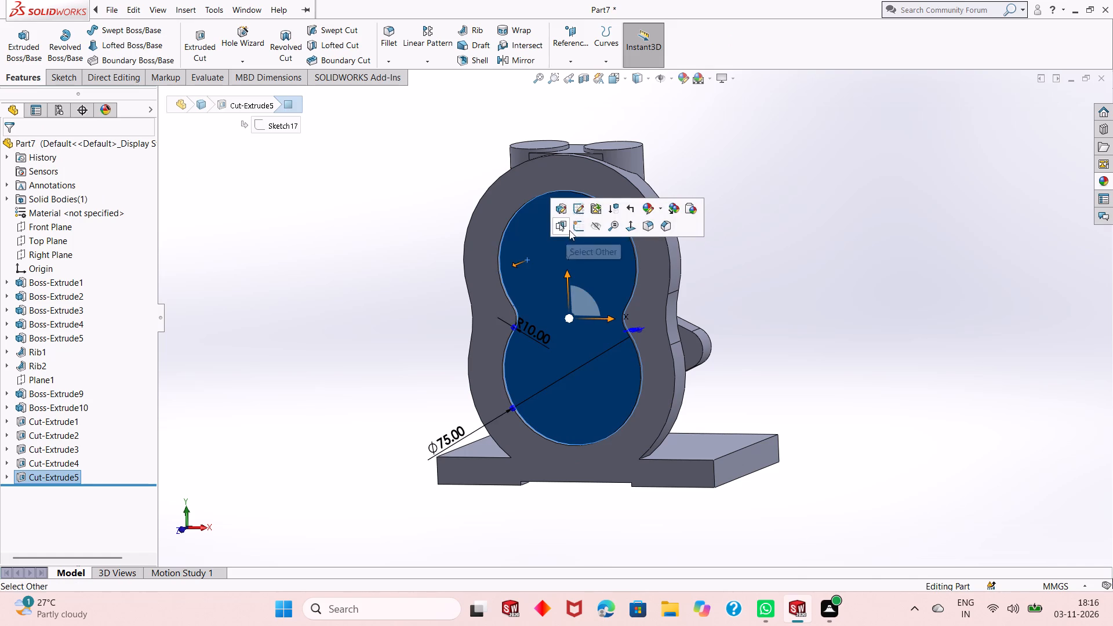
pyautogui.click(580, 231)
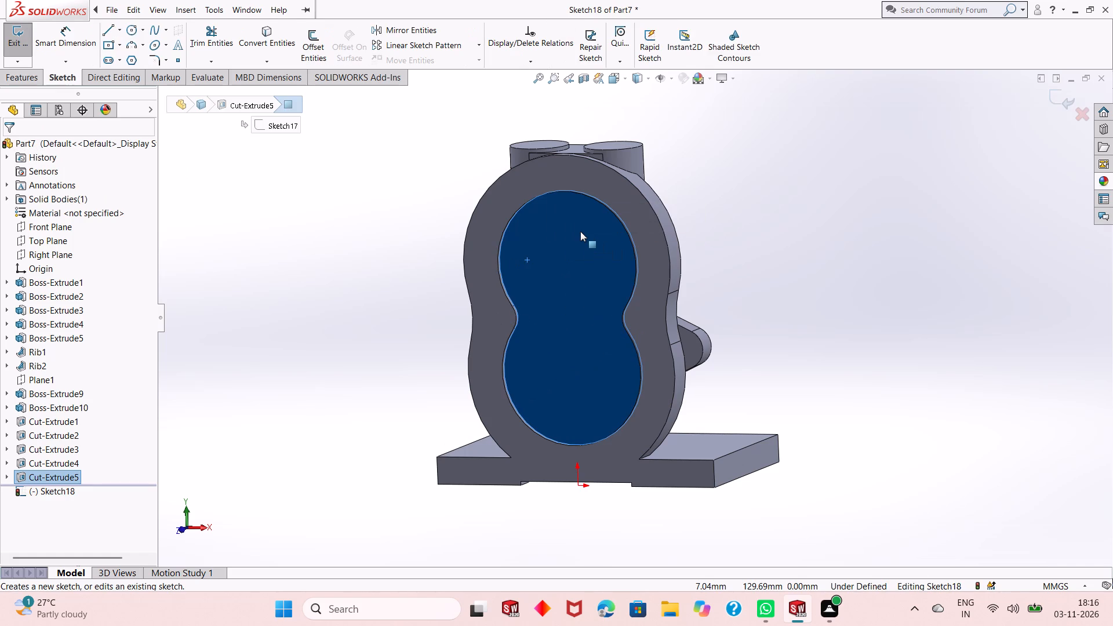
pyautogui.hotkey('ctrl', '8')
pyautogui.click(834, 260)
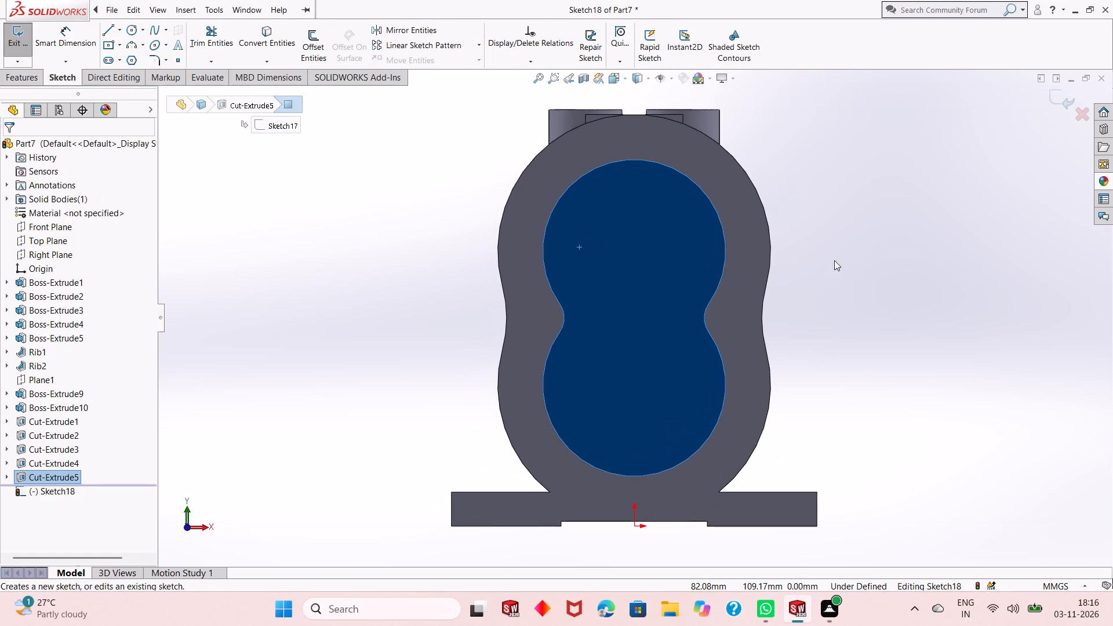
pyautogui.click(129, 32)
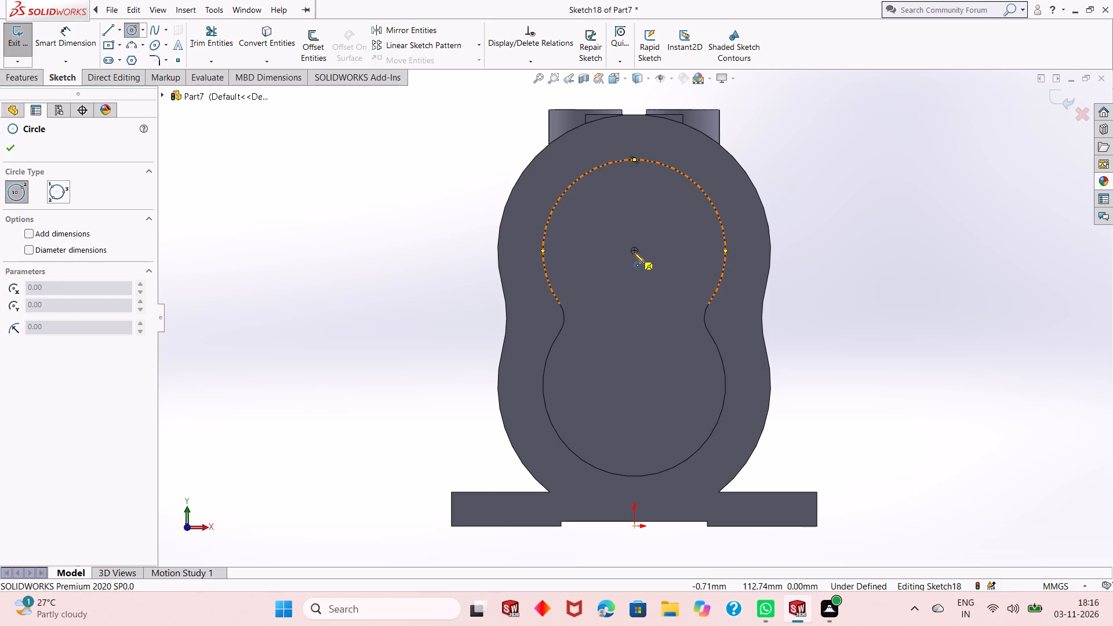
pyautogui.click(635, 249)
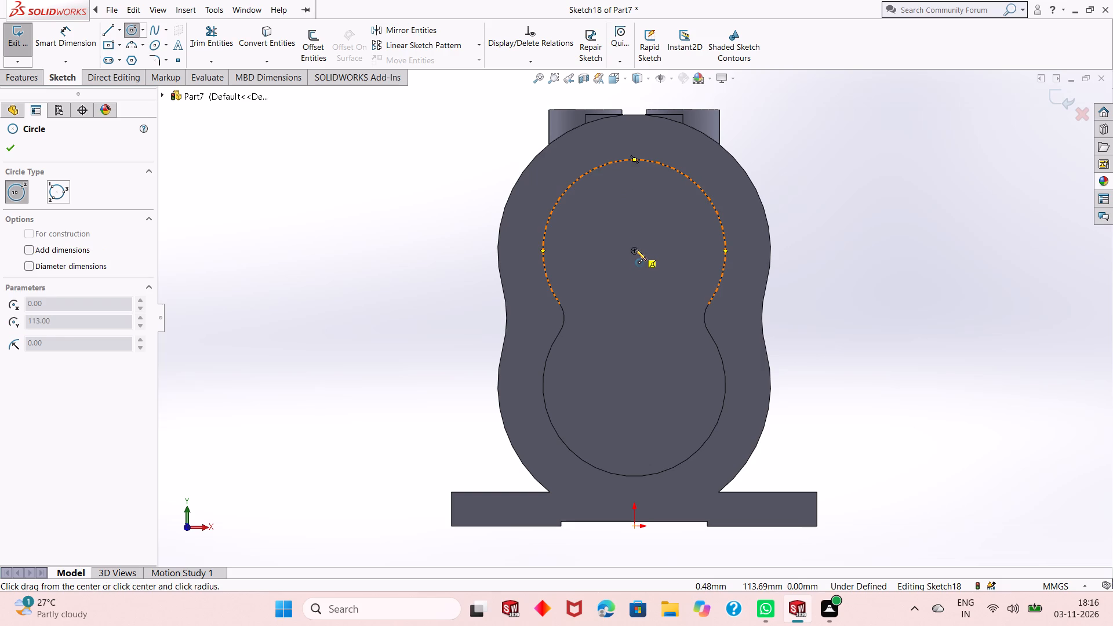
pyautogui.click(672, 184)
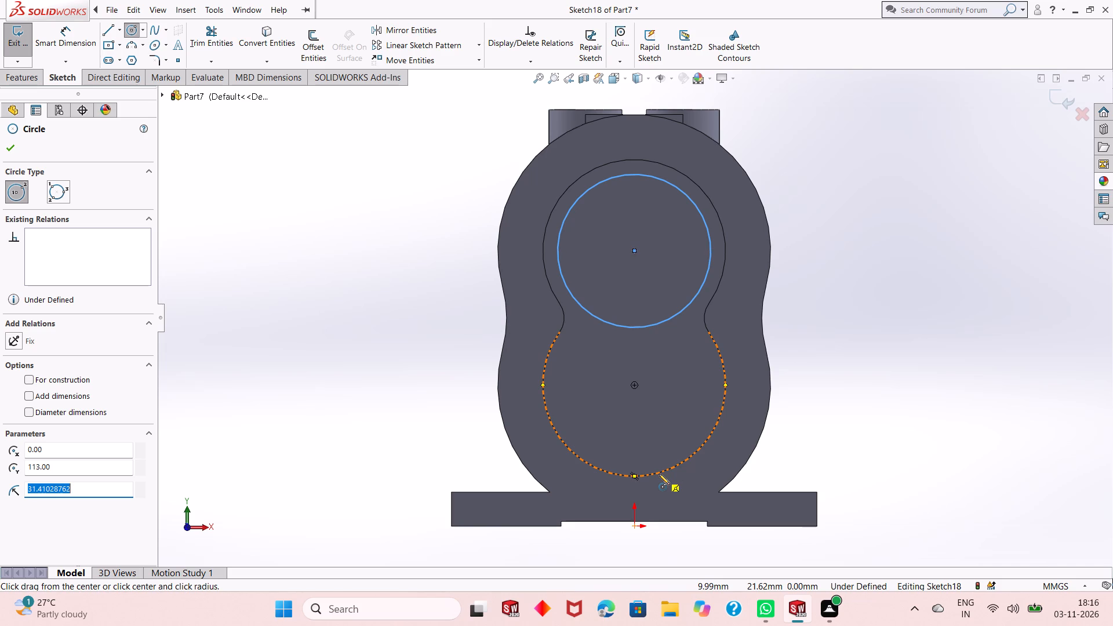
pyautogui.click(634, 387)
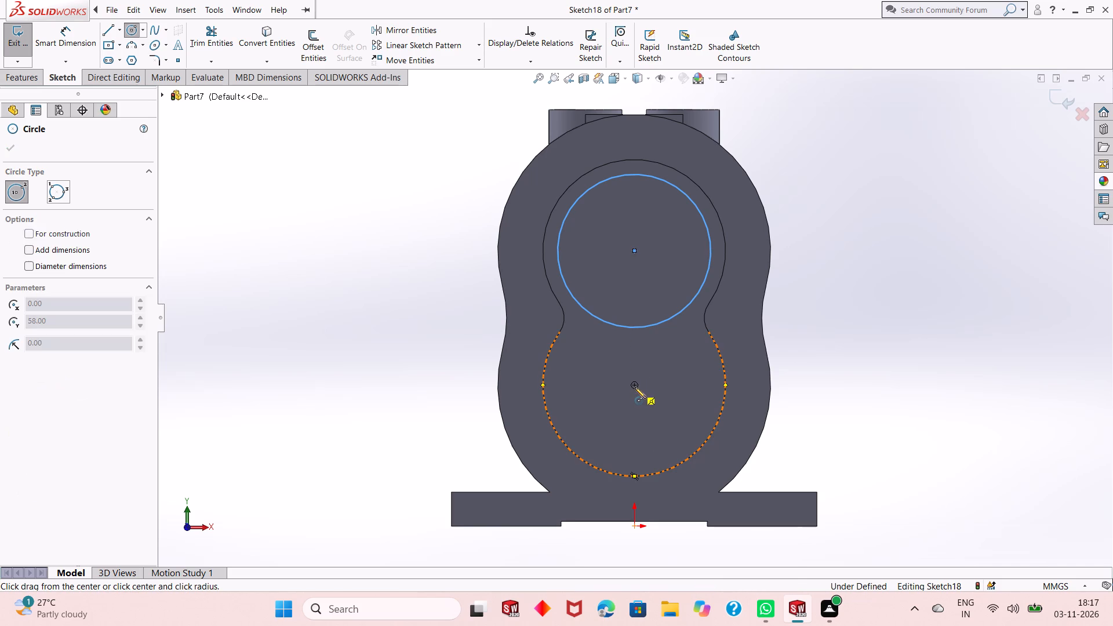
pyautogui.press('Escape')
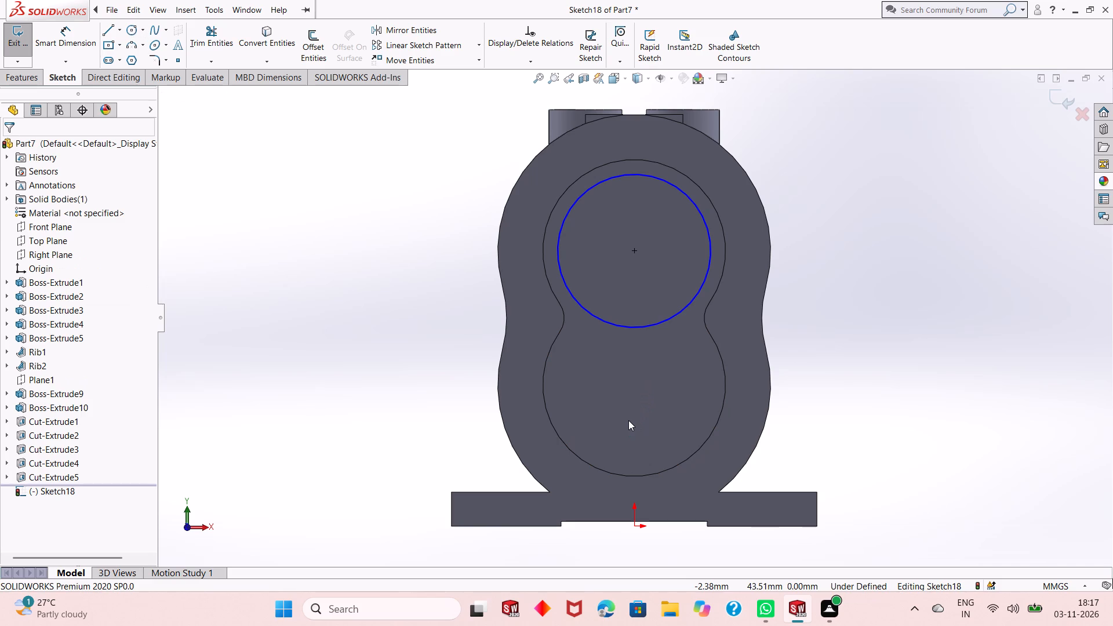
pyautogui.click(125, 27)
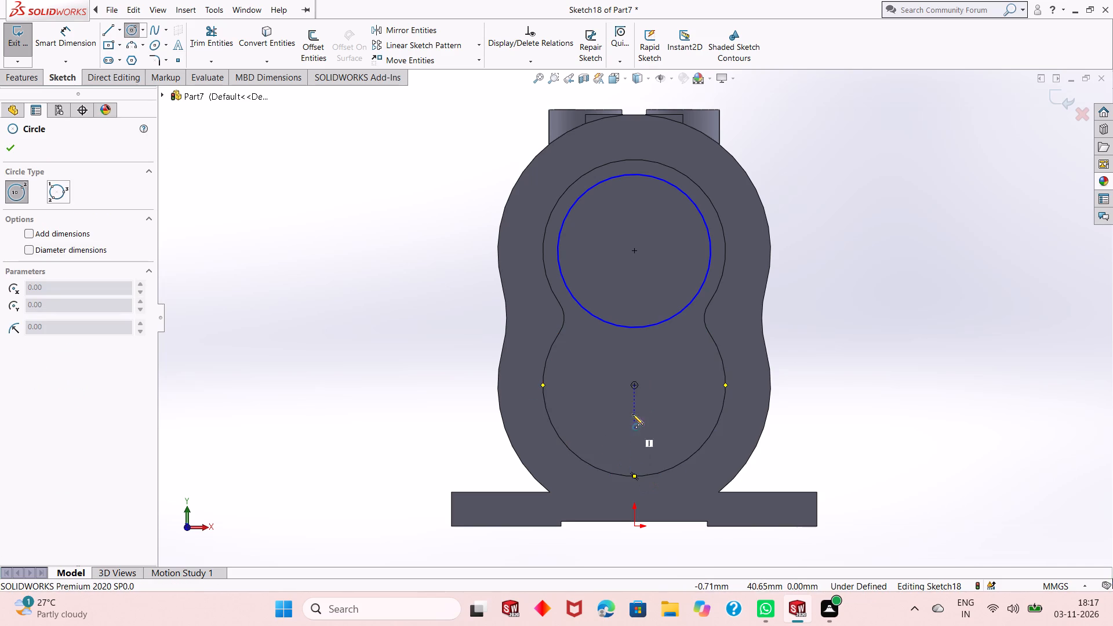
pyautogui.click(635, 384)
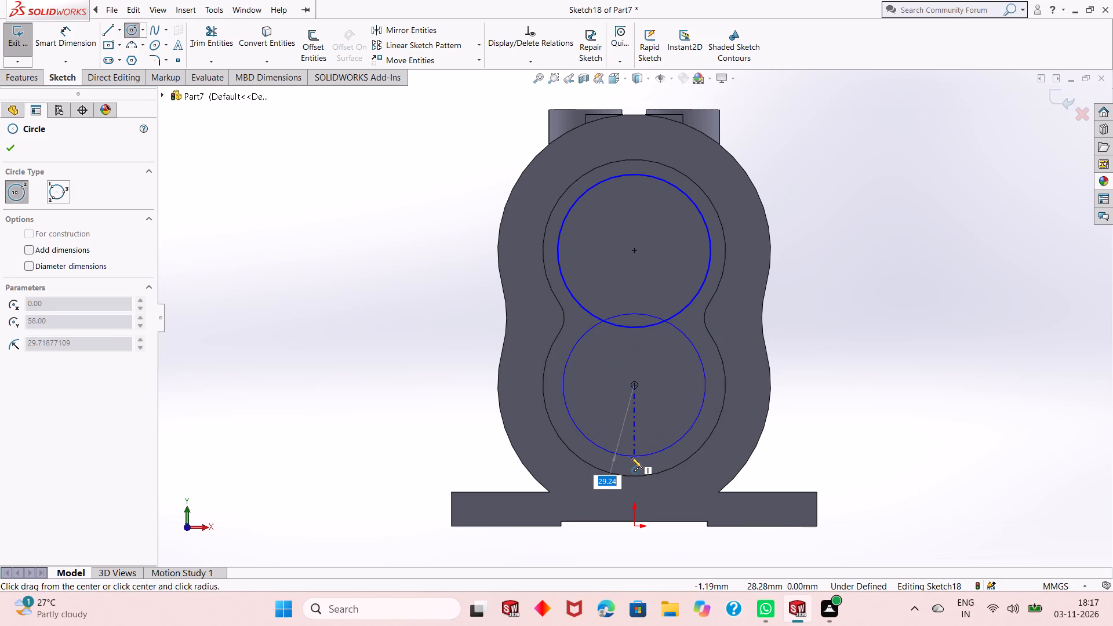
pyautogui.click(631, 457)
pyautogui.rightClick(275, 253)
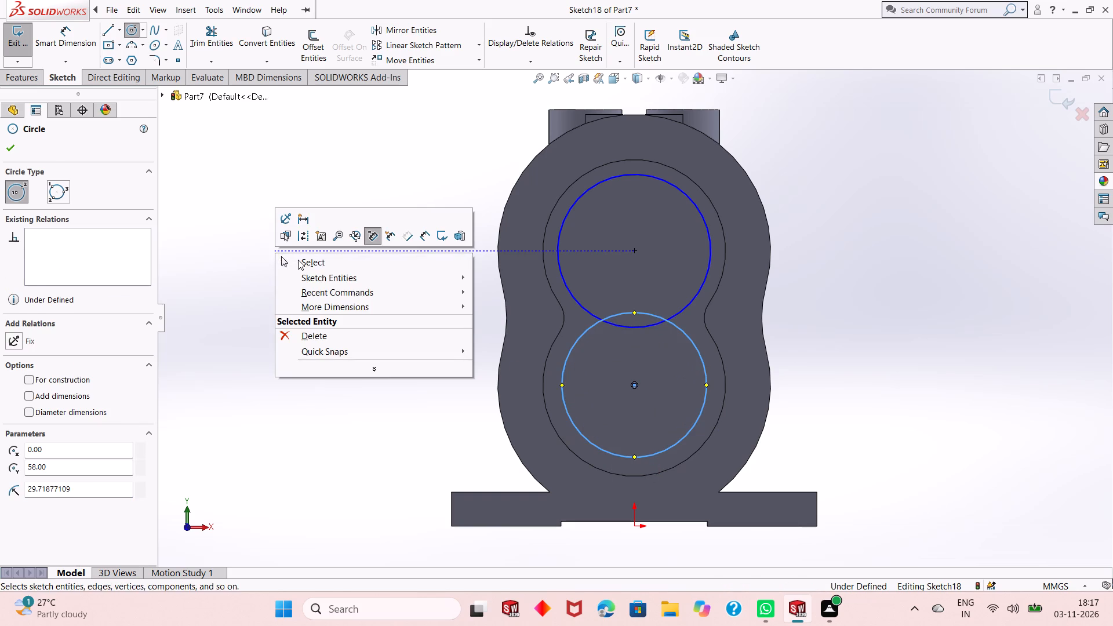
pyautogui.click(298, 260)
# Dimension the upper circle's diameter as 70 mm.
pyautogui.click(63, 42)
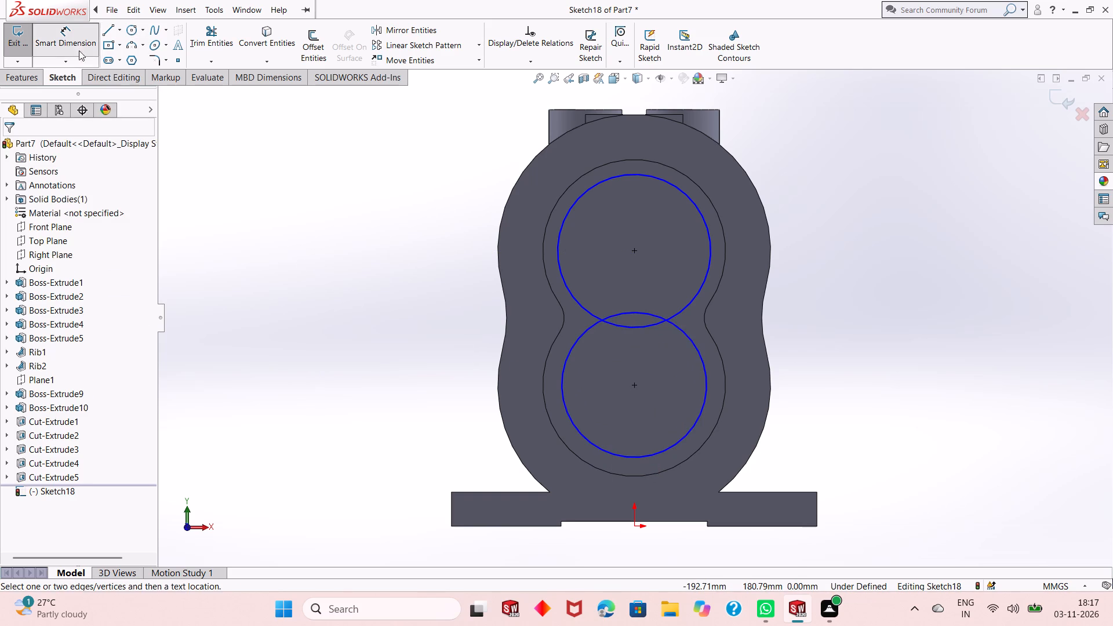
pyautogui.click(695, 302)
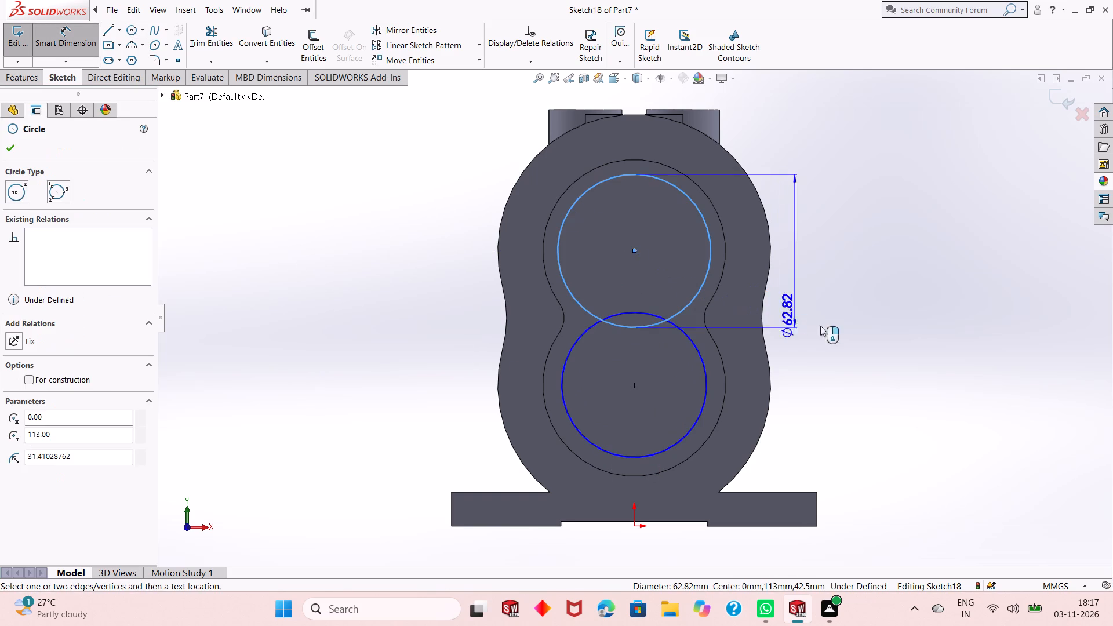
pyautogui.click(903, 345)
pyautogui.write('70')
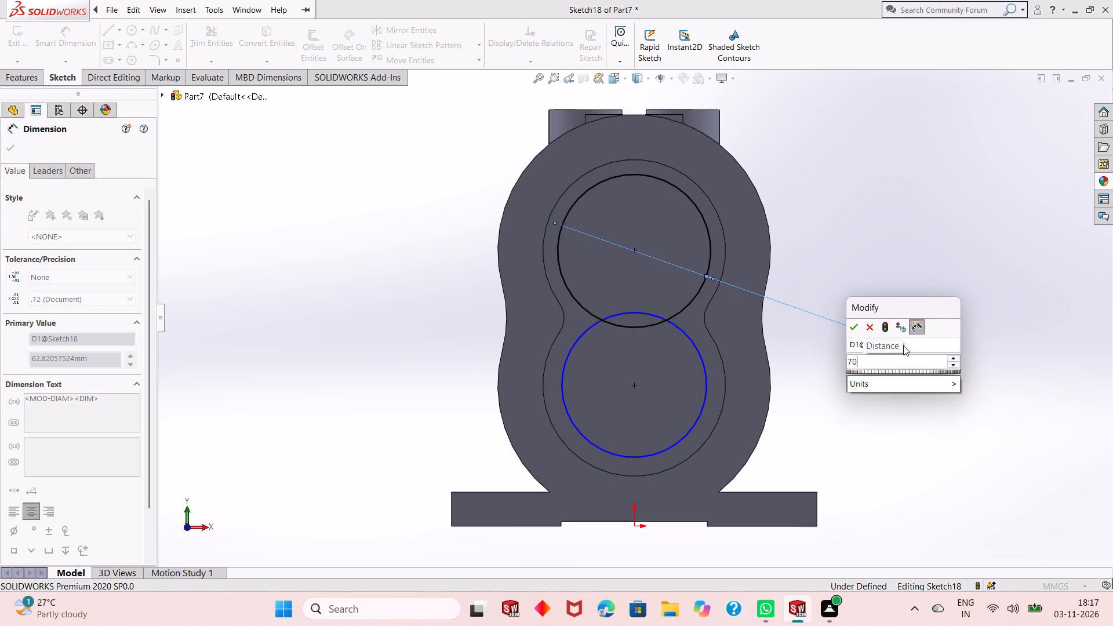
pyautogui.press('Return')
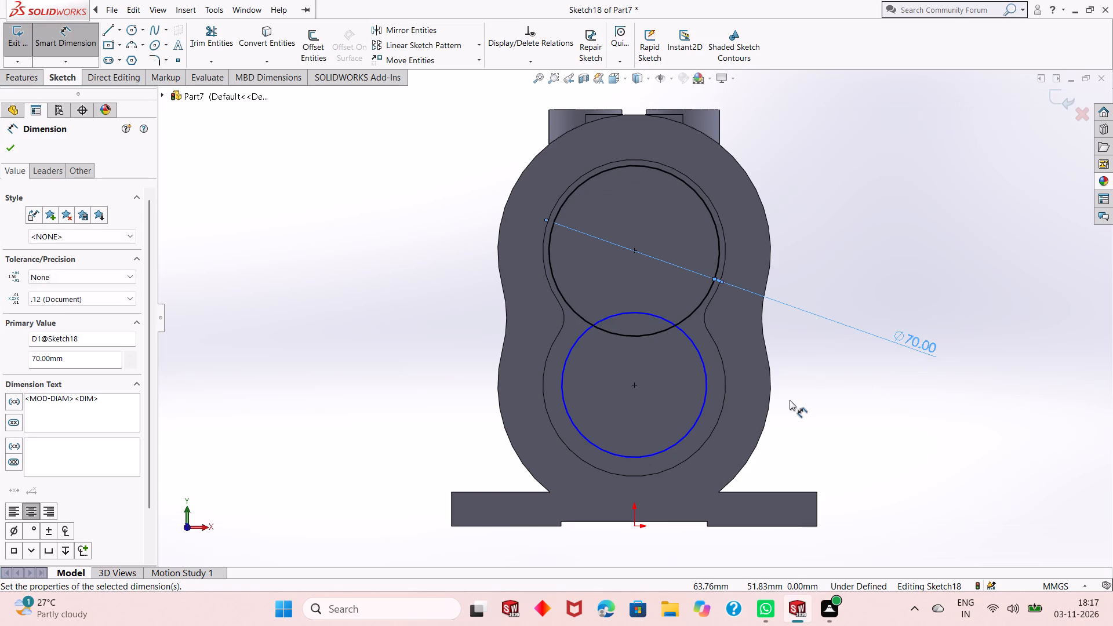
pyautogui.rightClick(842, 169)
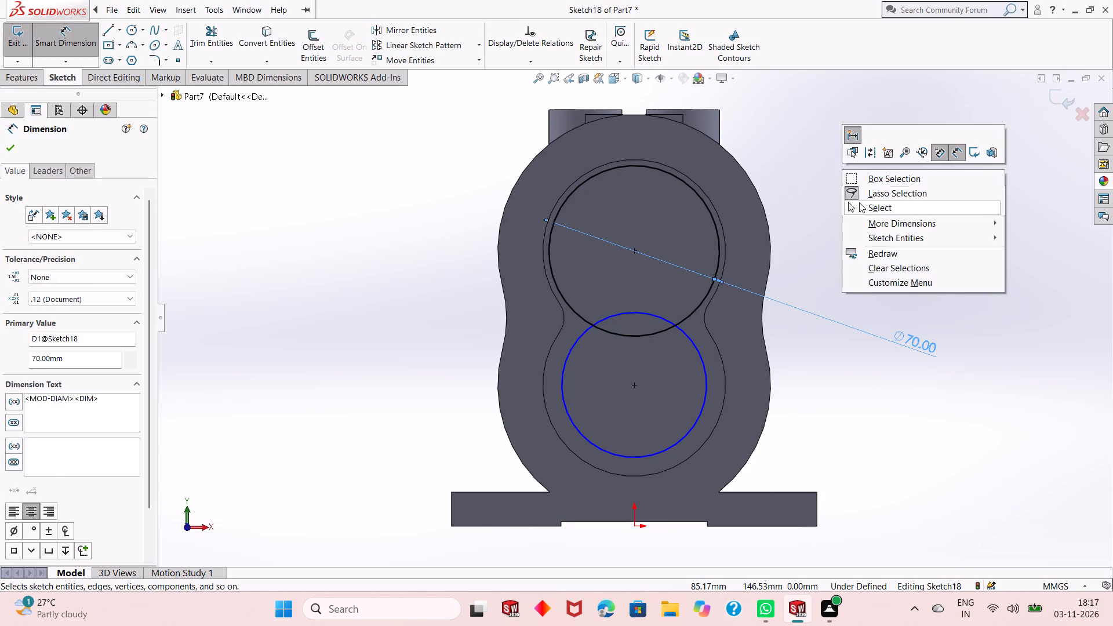
pyautogui.click(862, 210)
# Add an Equal relation between the upper and lower circles.
pyautogui.click(697, 307)
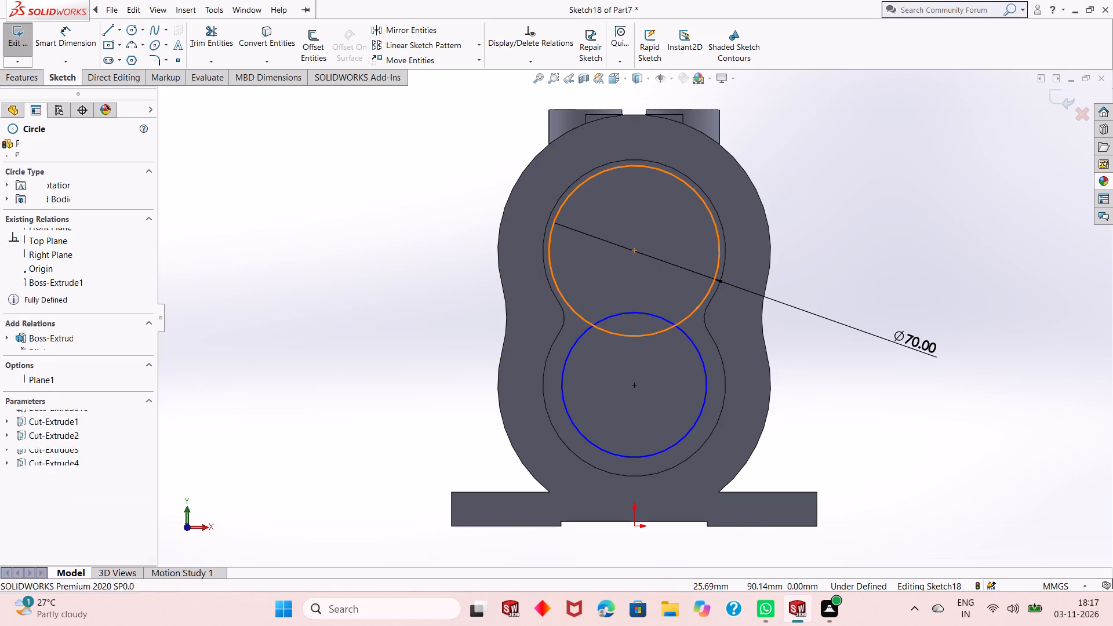
pyautogui.keyDown('ctrl'); pyautogui.click(689, 341); pyautogui.keyUp('ctrl')
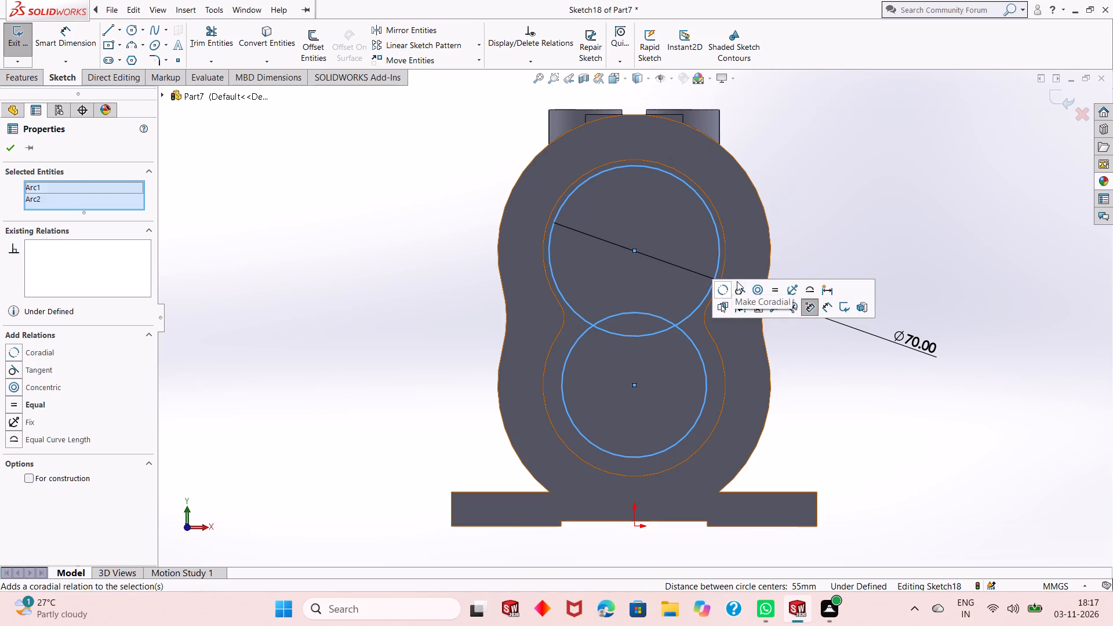
pyautogui.click(773, 292)
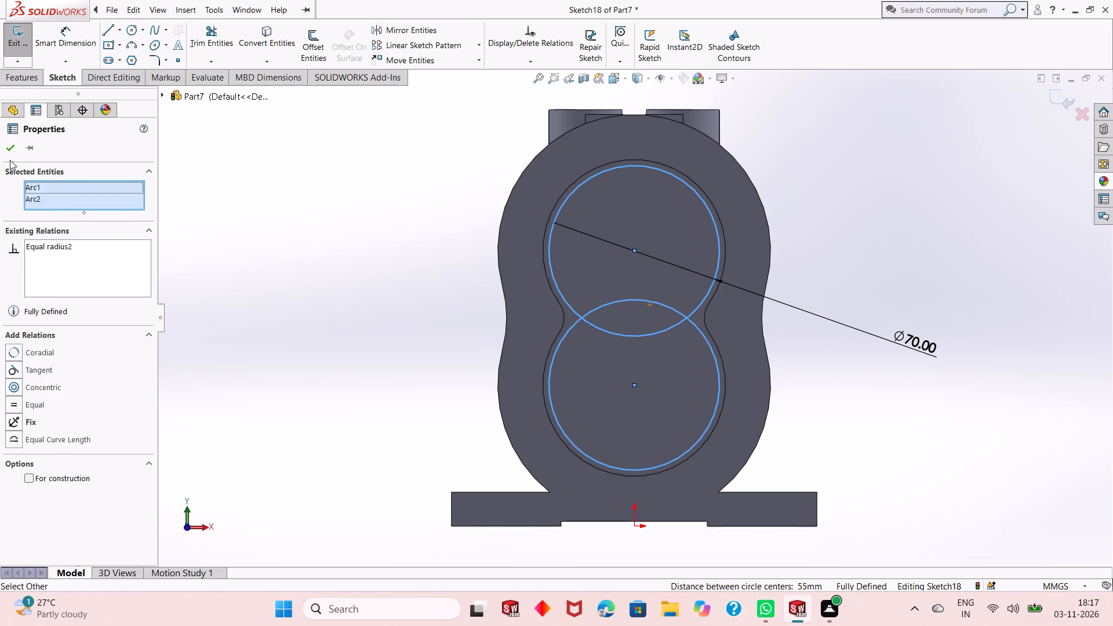
pyautogui.click(6, 154)
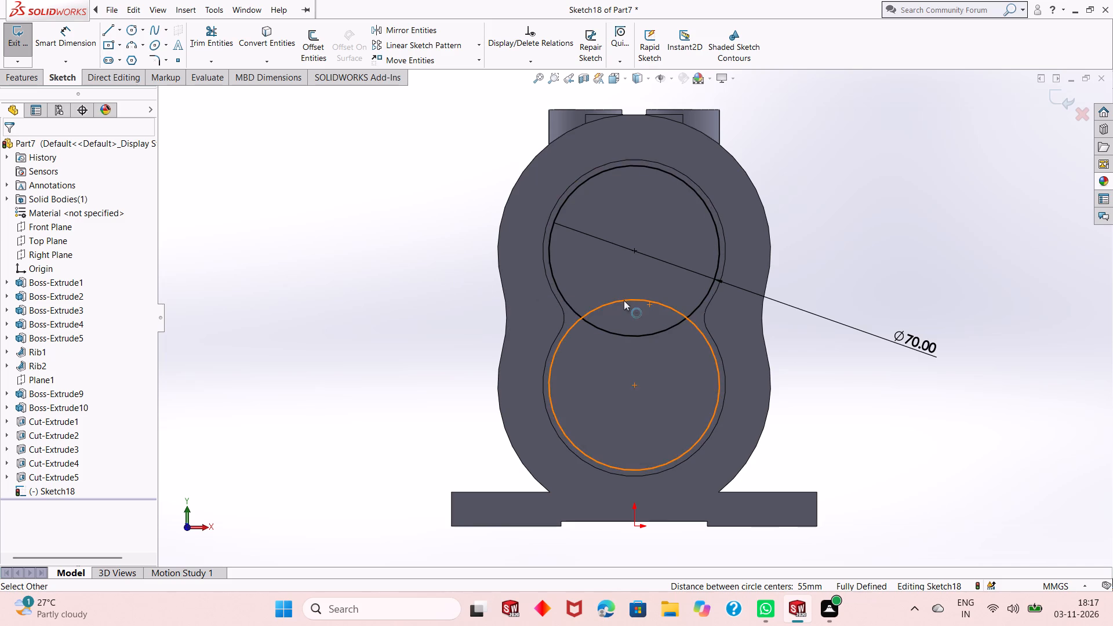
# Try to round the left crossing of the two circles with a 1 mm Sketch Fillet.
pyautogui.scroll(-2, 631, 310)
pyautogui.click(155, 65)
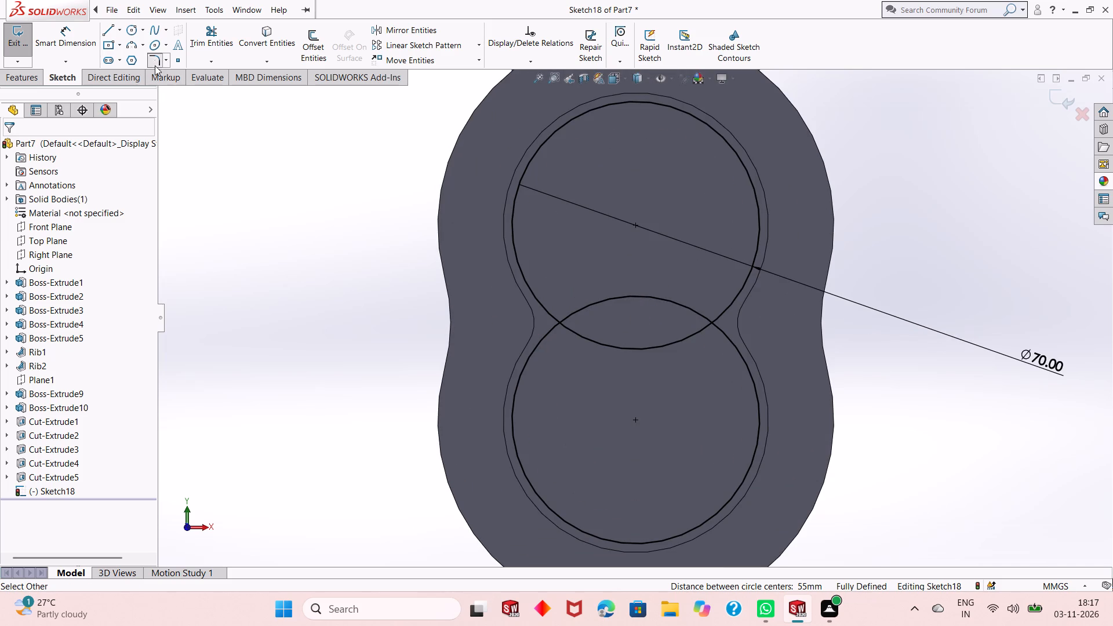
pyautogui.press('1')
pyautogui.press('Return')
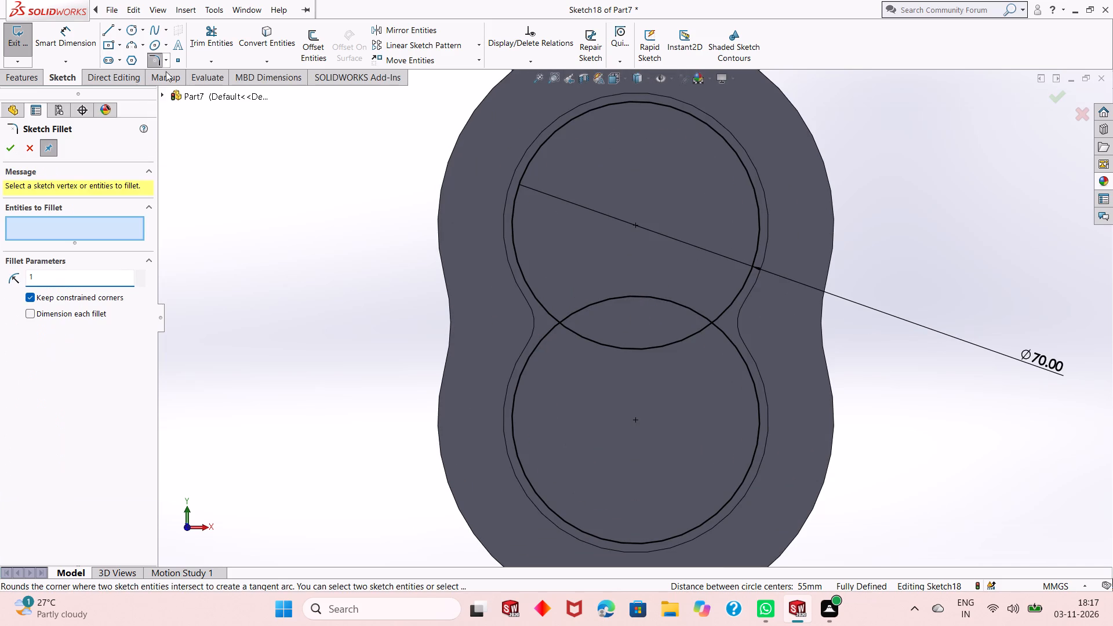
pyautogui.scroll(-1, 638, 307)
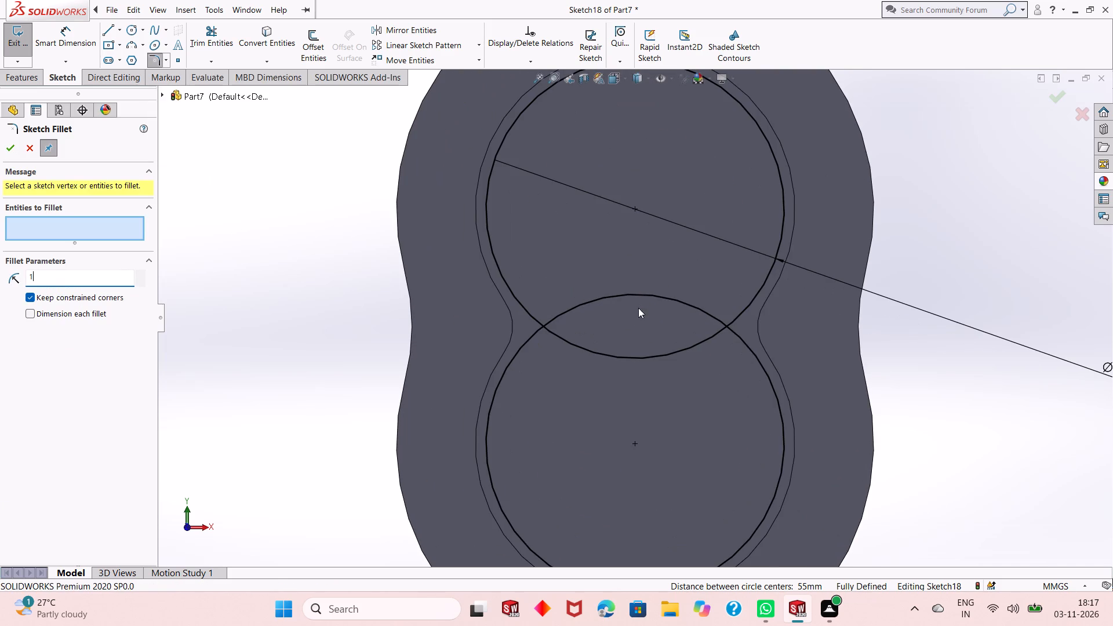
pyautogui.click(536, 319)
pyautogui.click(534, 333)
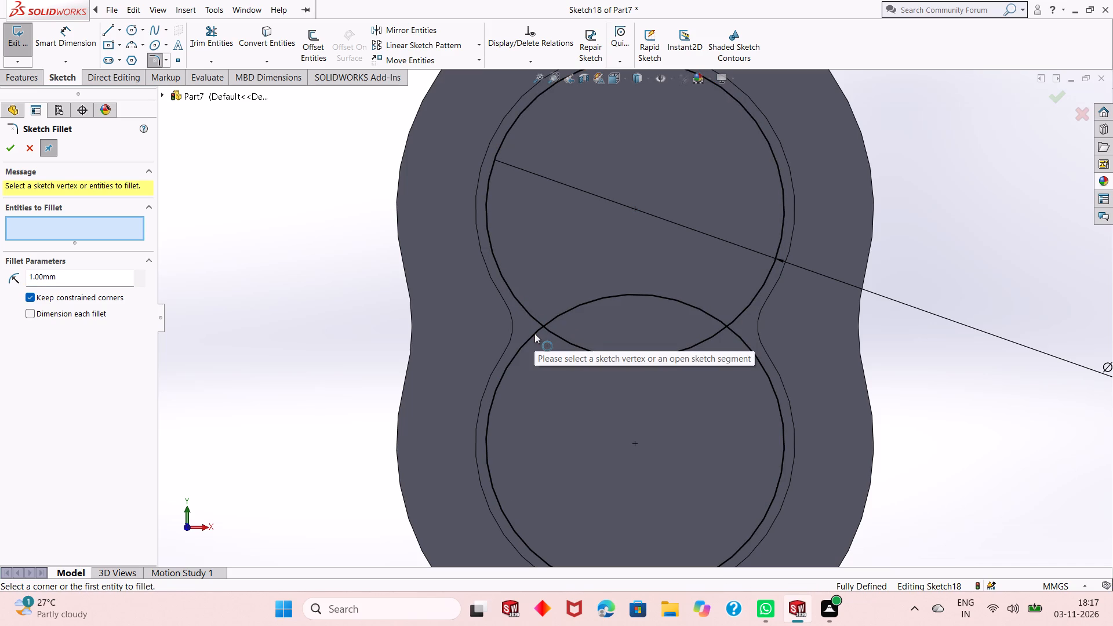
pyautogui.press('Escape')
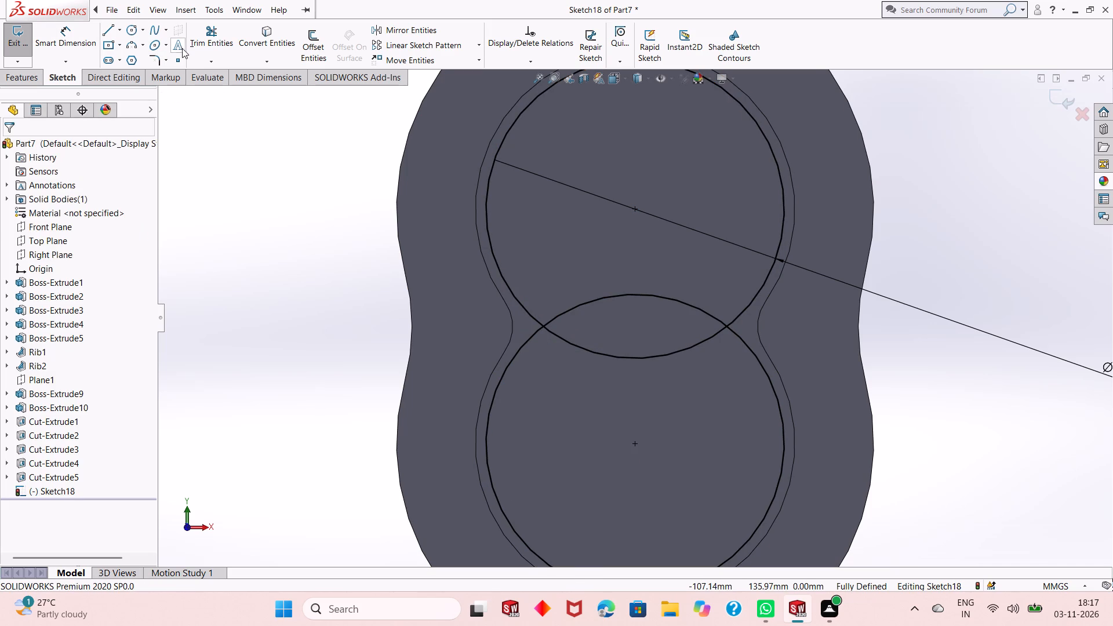
# Draw a three-point arc of 1 mm radius bridging the two circles just outside their left crossing.
pyautogui.click(134, 46)
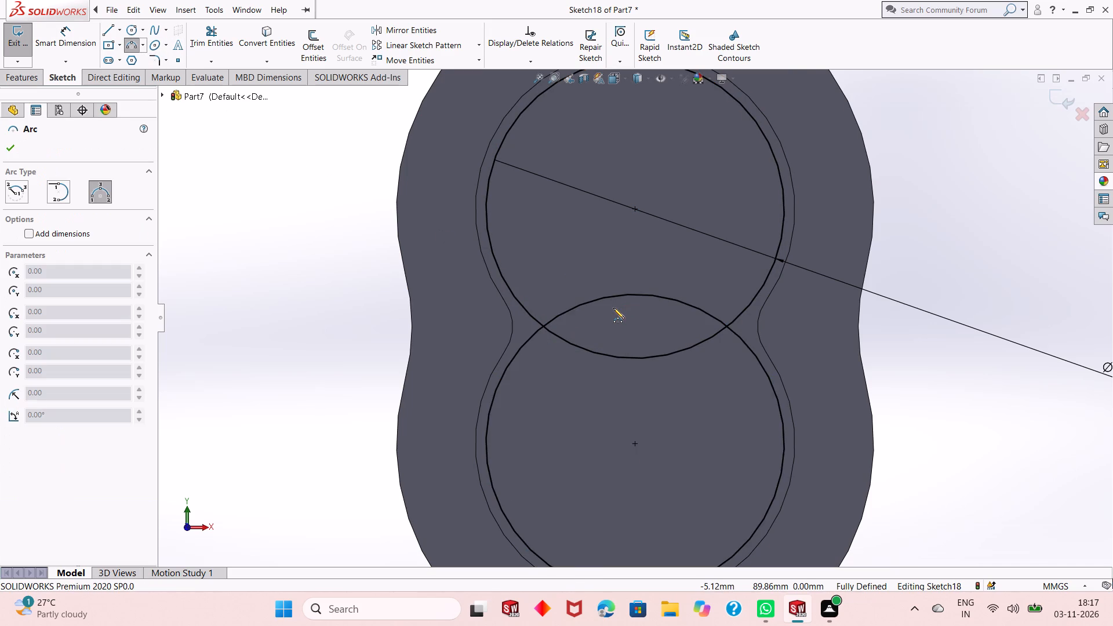
pyautogui.scroll(-4, 613, 308)
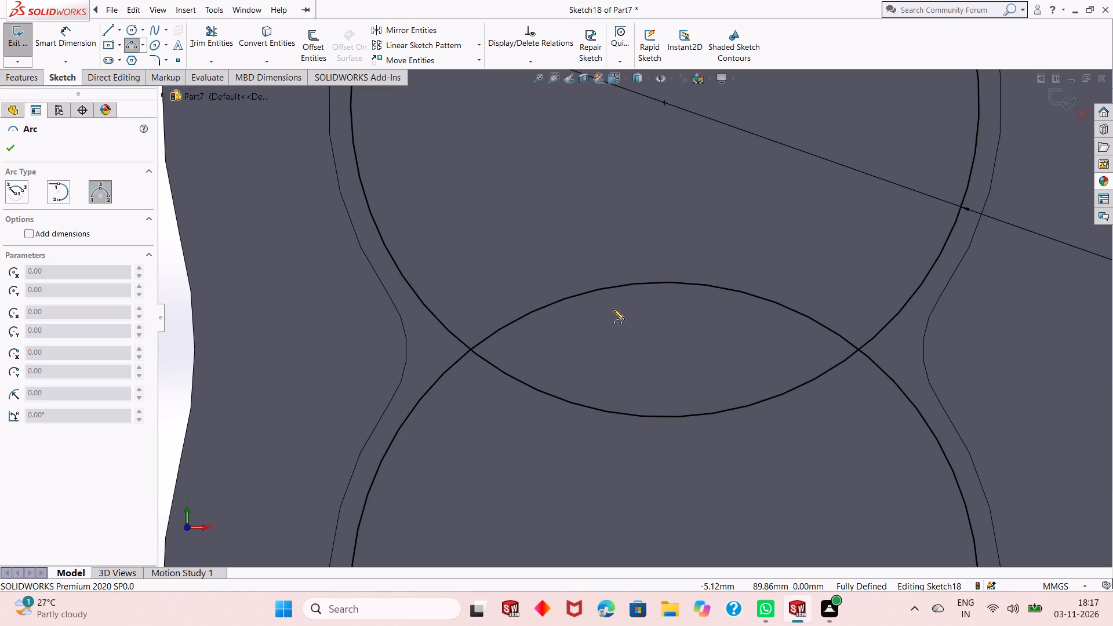
pyautogui.click(451, 333)
pyautogui.click(446, 368)
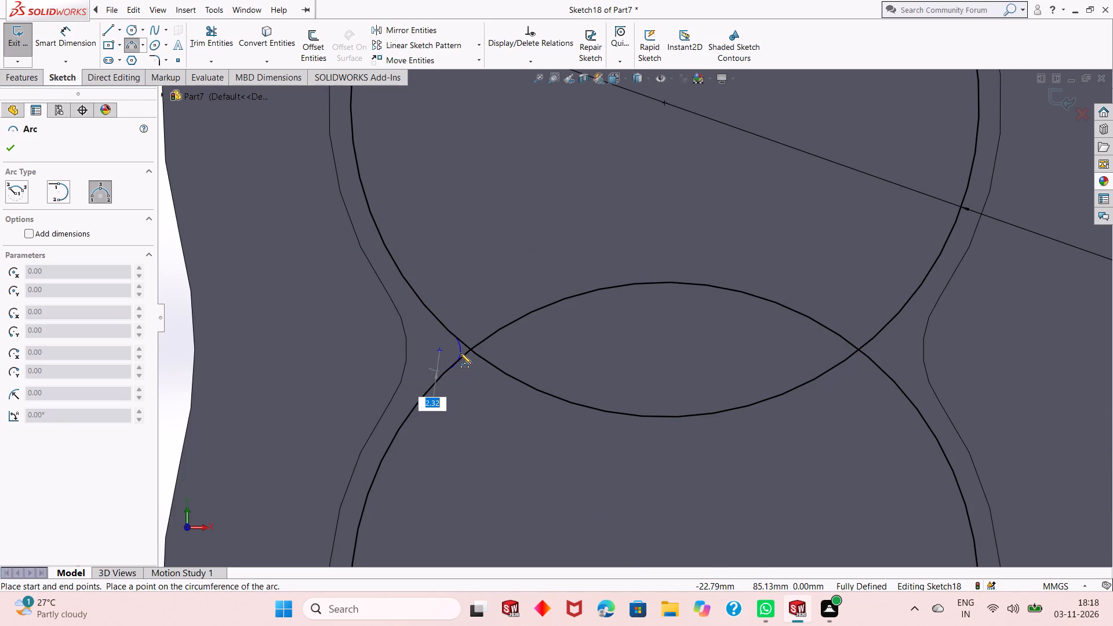
pyautogui.press('1')
pyautogui.press('Return')
# Draw a matching three-point arc of 1 mm radius between the circles just outside their right crossing.
pyautogui.scroll(-2, 904, 354)
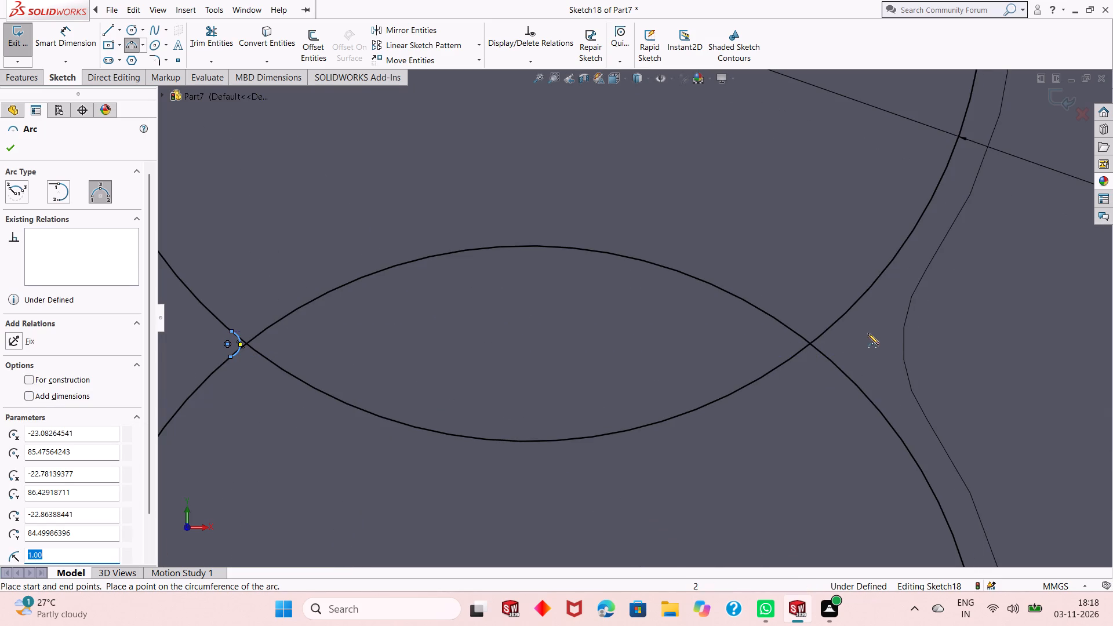
pyautogui.click(839, 319)
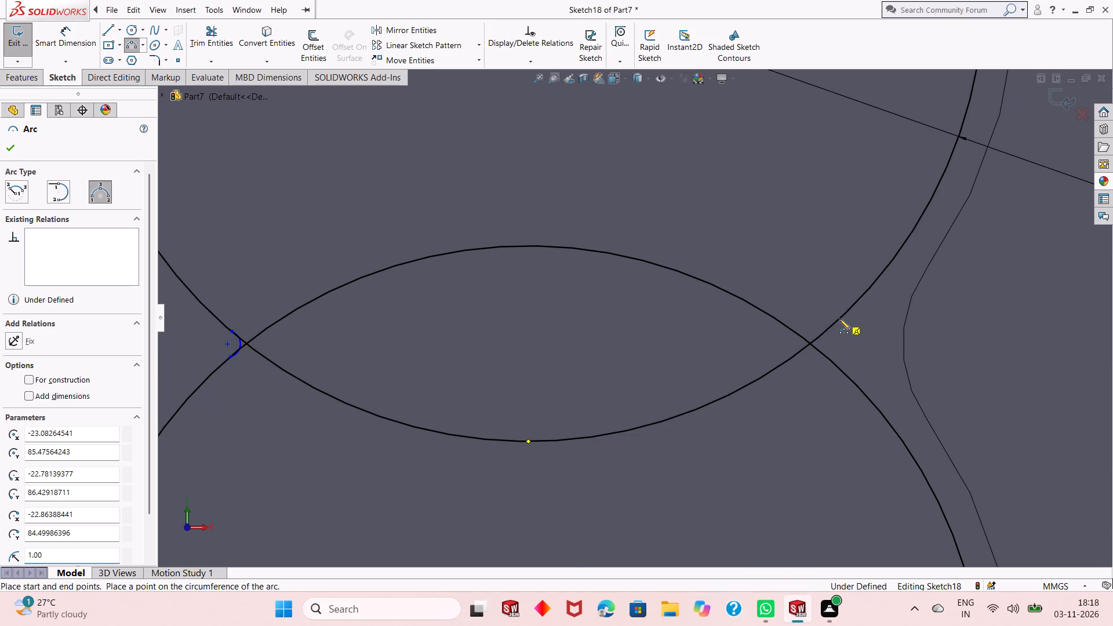
pyautogui.click(838, 370)
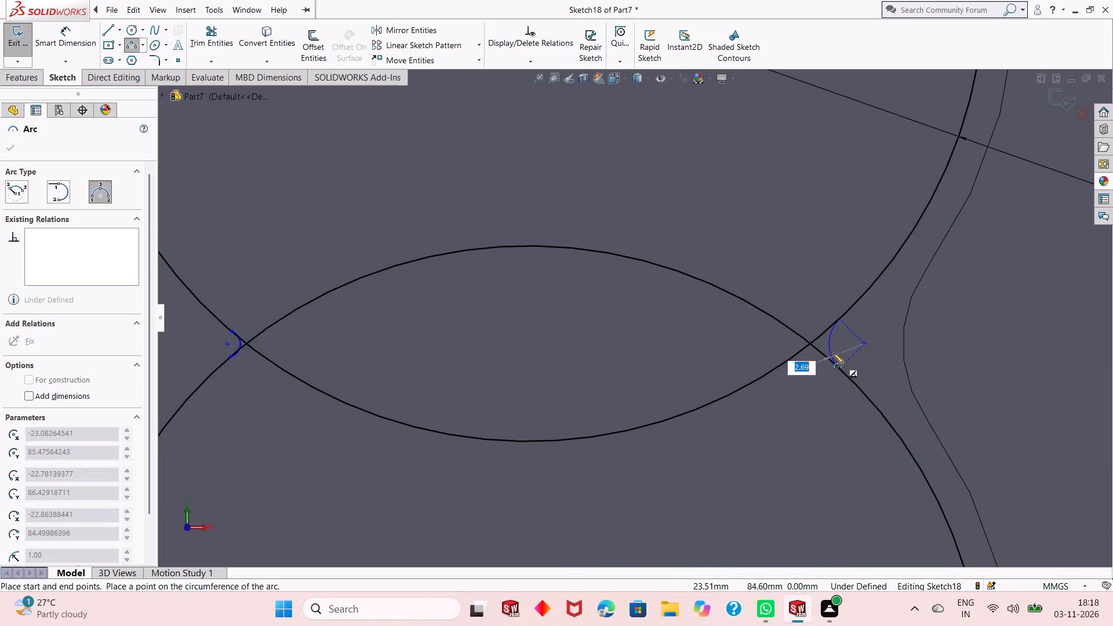
pyautogui.press('1')
pyautogui.press('Return')
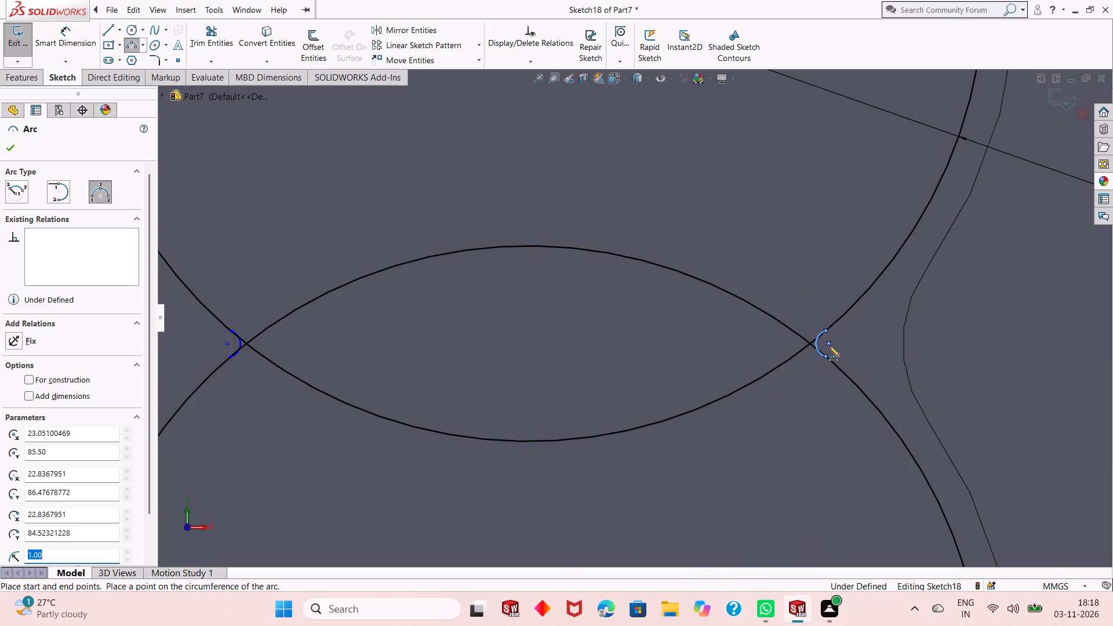
pyautogui.scroll(3, 678, 381)
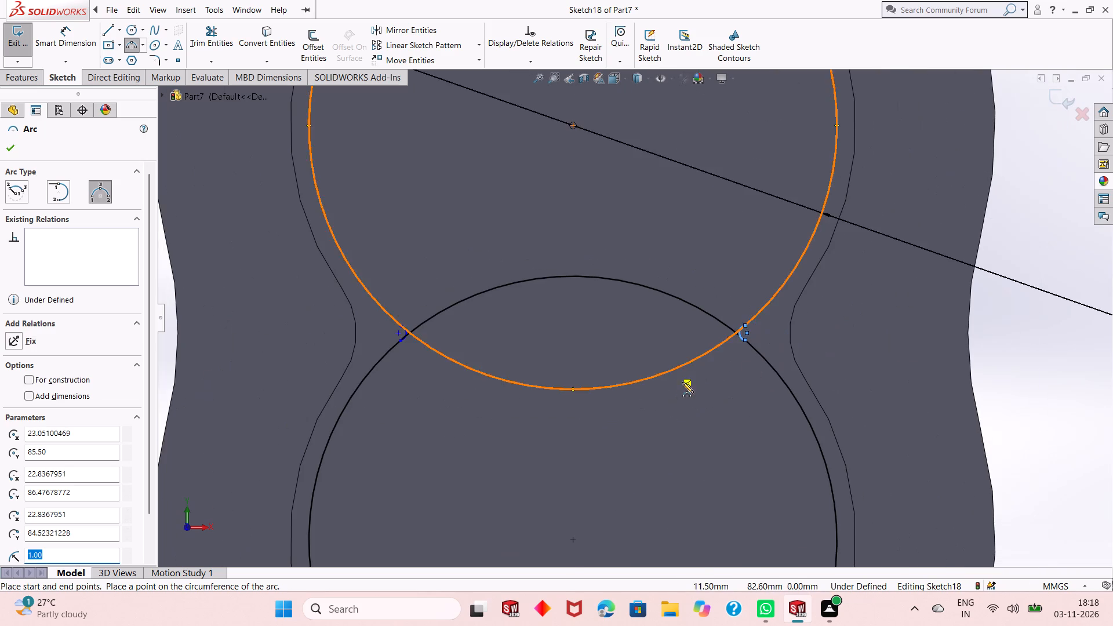
pyautogui.rightClick(1013, 300)
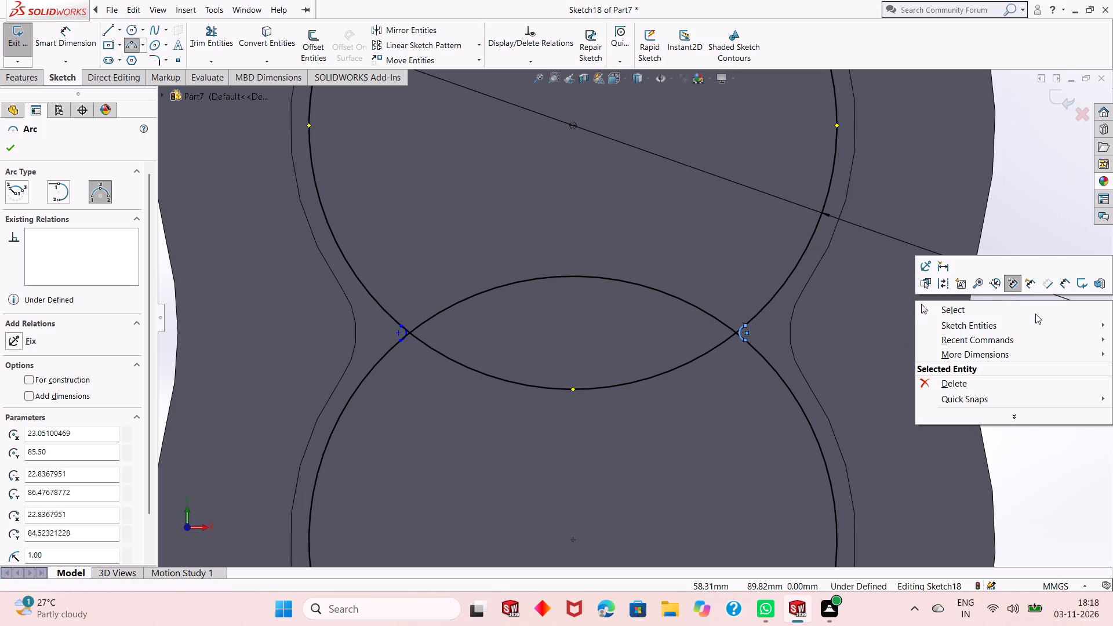
pyautogui.click(1036, 314)
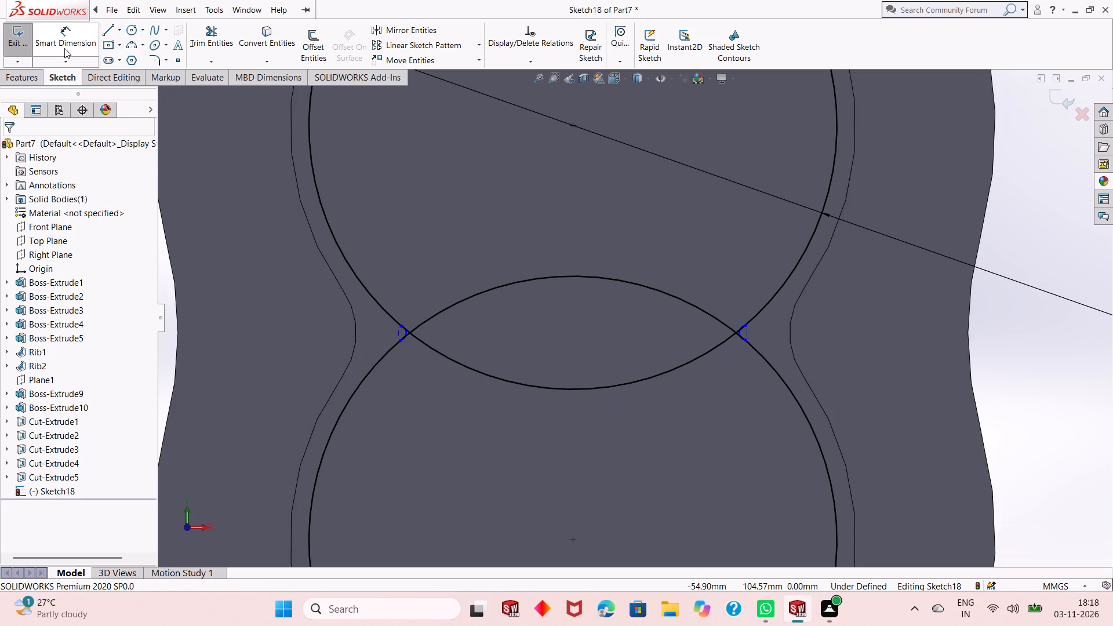
# Dimension the radius of the small arc at the left crossing as 1 mm.
pyautogui.click(64, 41)
pyautogui.scroll(-6, 529, 322)
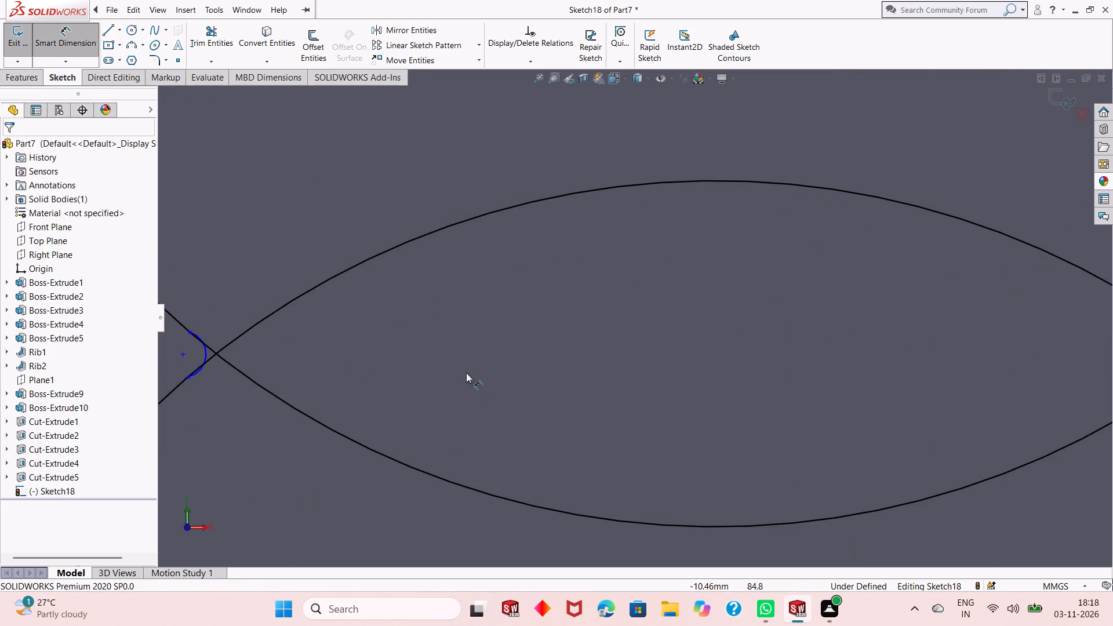
pyautogui.click(204, 356)
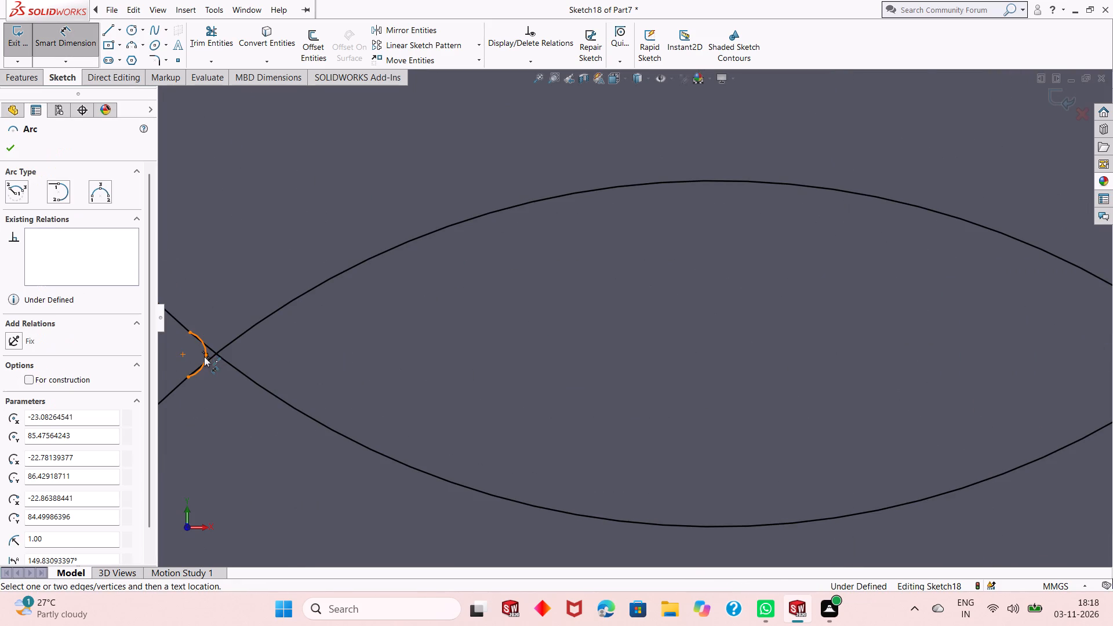
pyautogui.press('Escape')
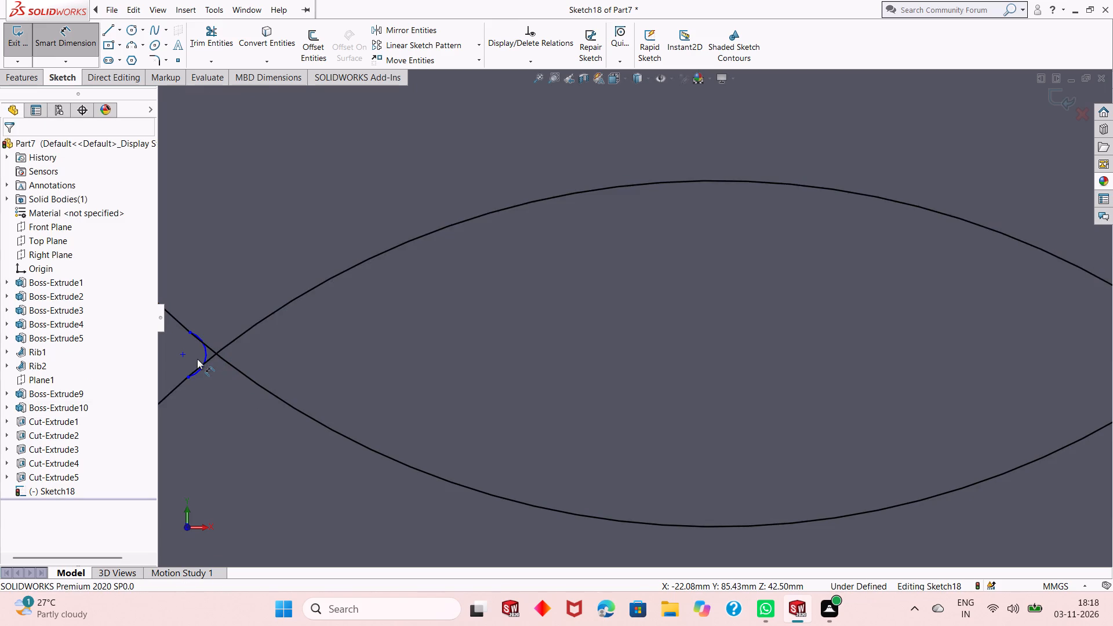
pyautogui.scroll(-4, 199, 372)
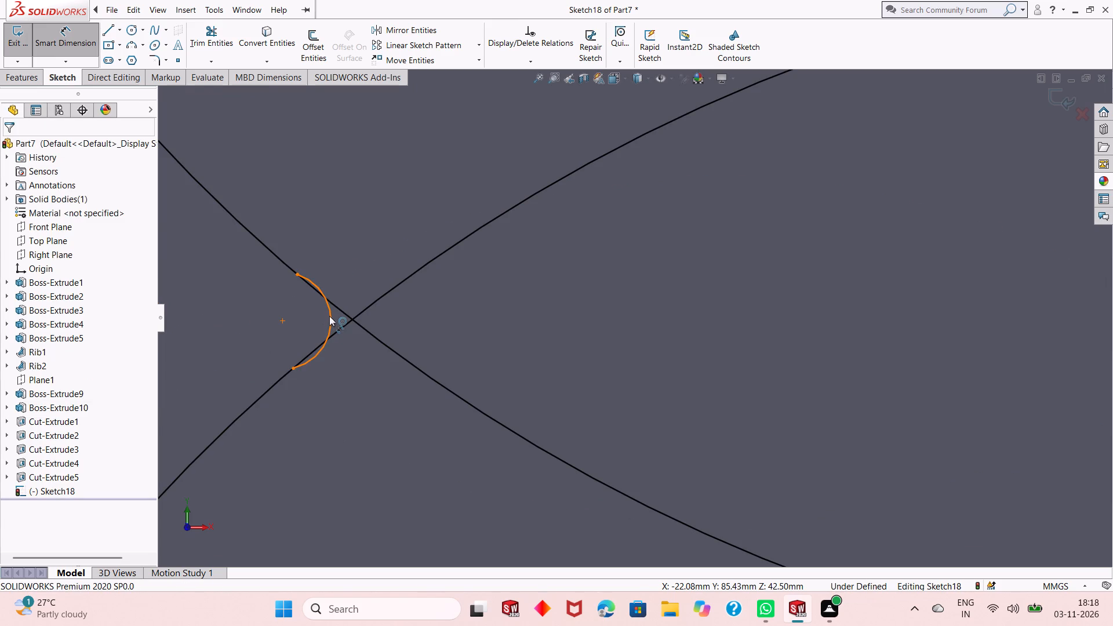
pyautogui.click(329, 306)
pyautogui.click(363, 407)
pyautogui.press('Return')
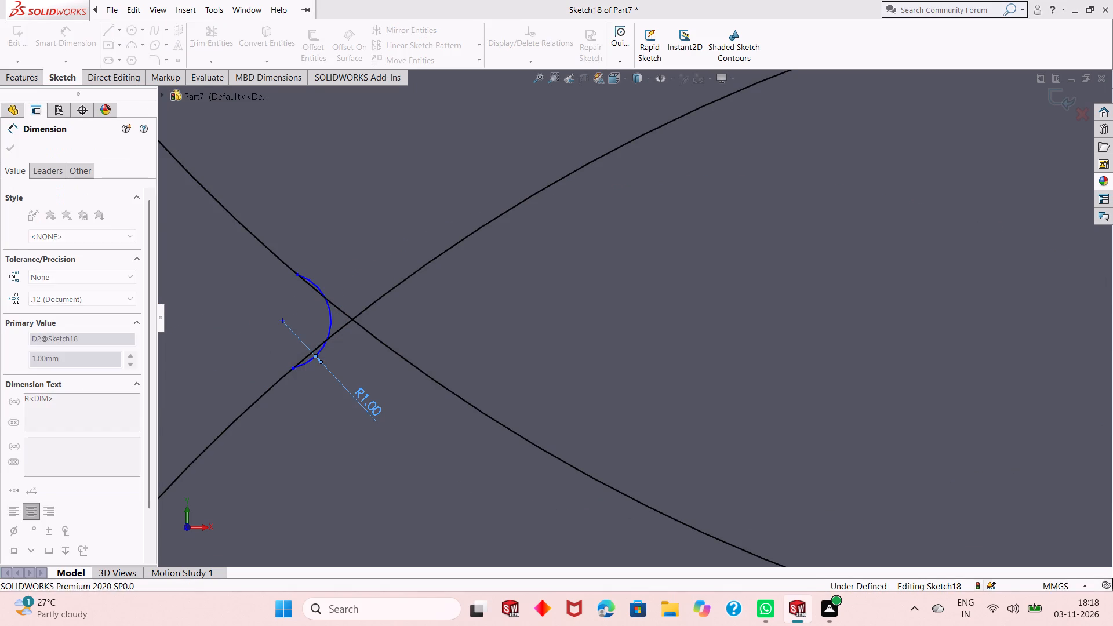
pyautogui.scroll(10, 363, 407)
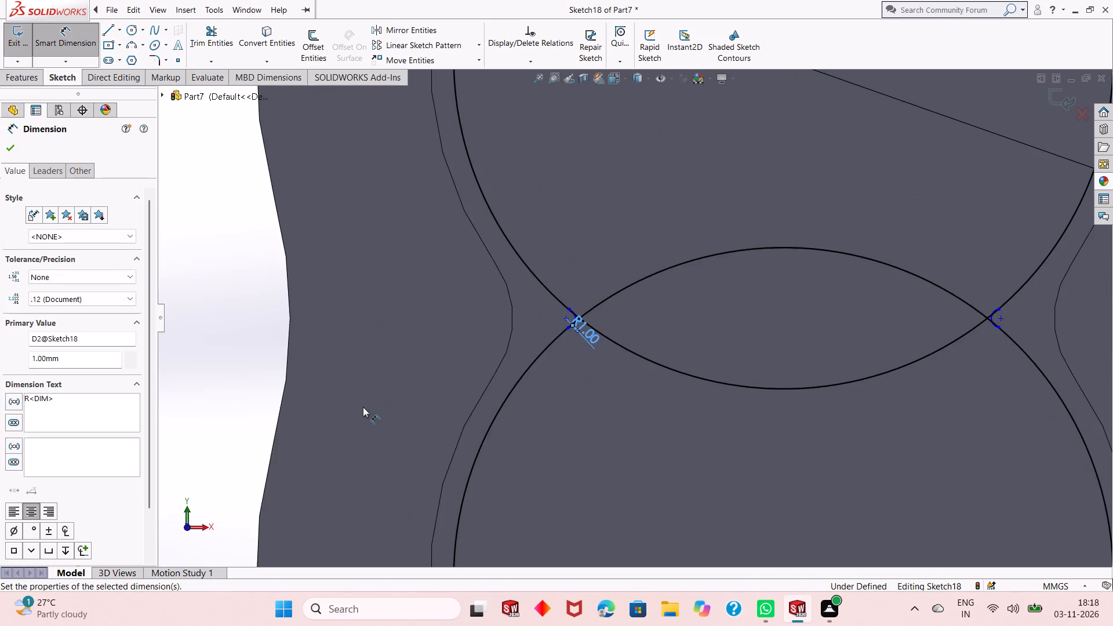
pyautogui.click(10, 140)
# Add an Equal relation between the small arcs at the left and right crossings.
pyautogui.scroll(1, 508, 321)
pyautogui.scroll(-2, 950, 333)
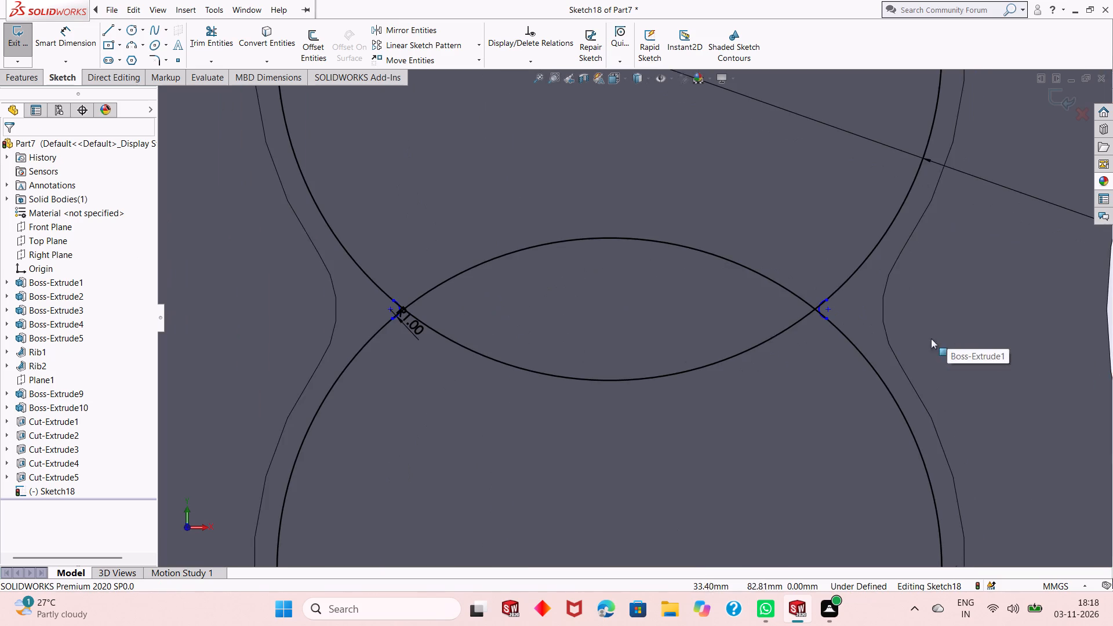
pyautogui.scroll(-3, 450, 320)
pyautogui.scroll(-3, 374, 319)
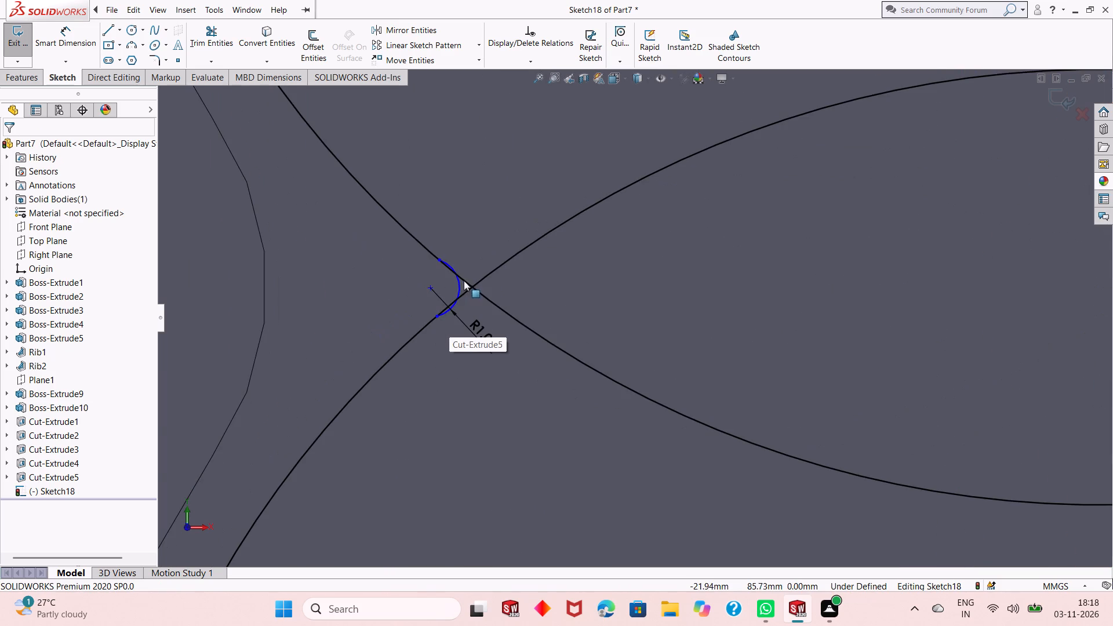
pyautogui.click(461, 290)
pyautogui.scroll(6, 551, 370)
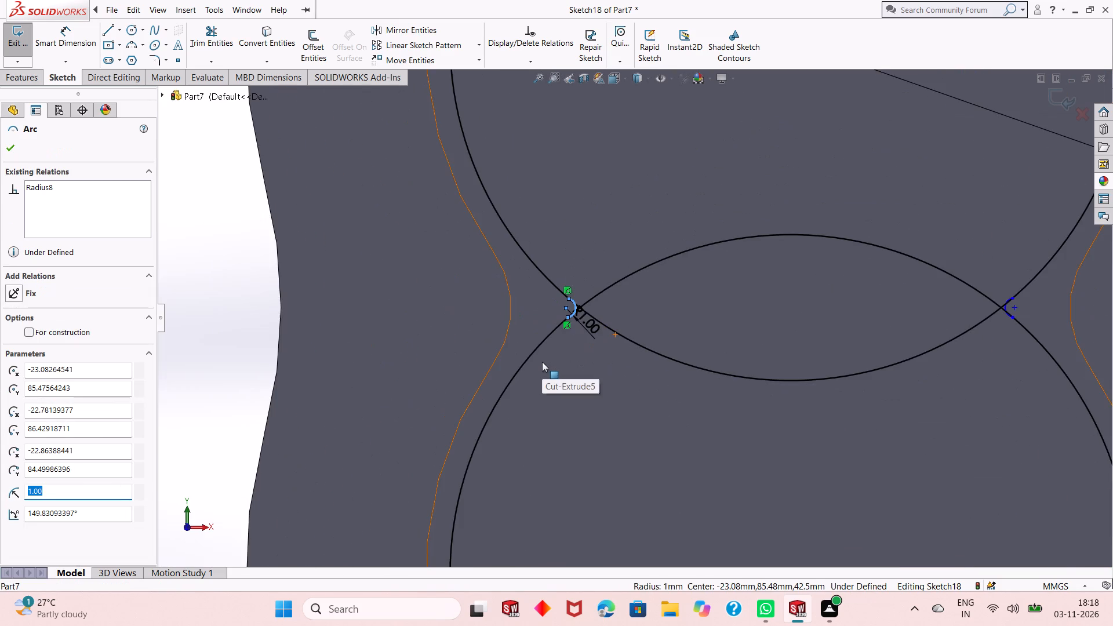
pyautogui.scroll(1, 542, 362)
pyautogui.scroll(-8, 956, 315)
pyautogui.scroll(-2, 845, 304)
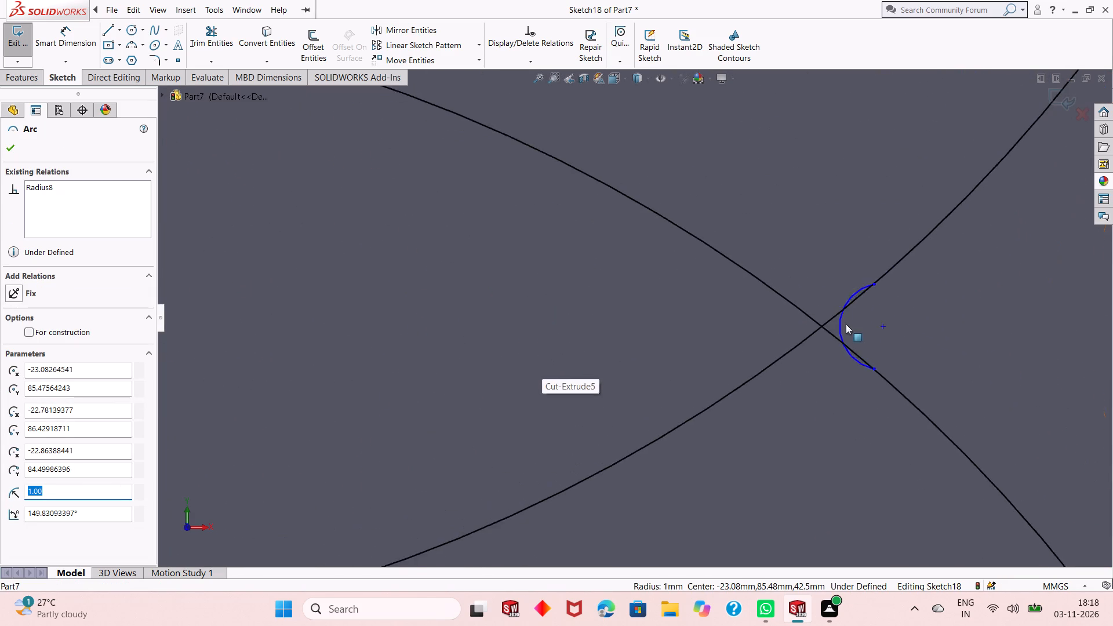
pyautogui.scroll(-2, 846, 324)
pyautogui.keyDown('ctrl'); pyautogui.click(796, 338); pyautogui.keyUp('ctrl')
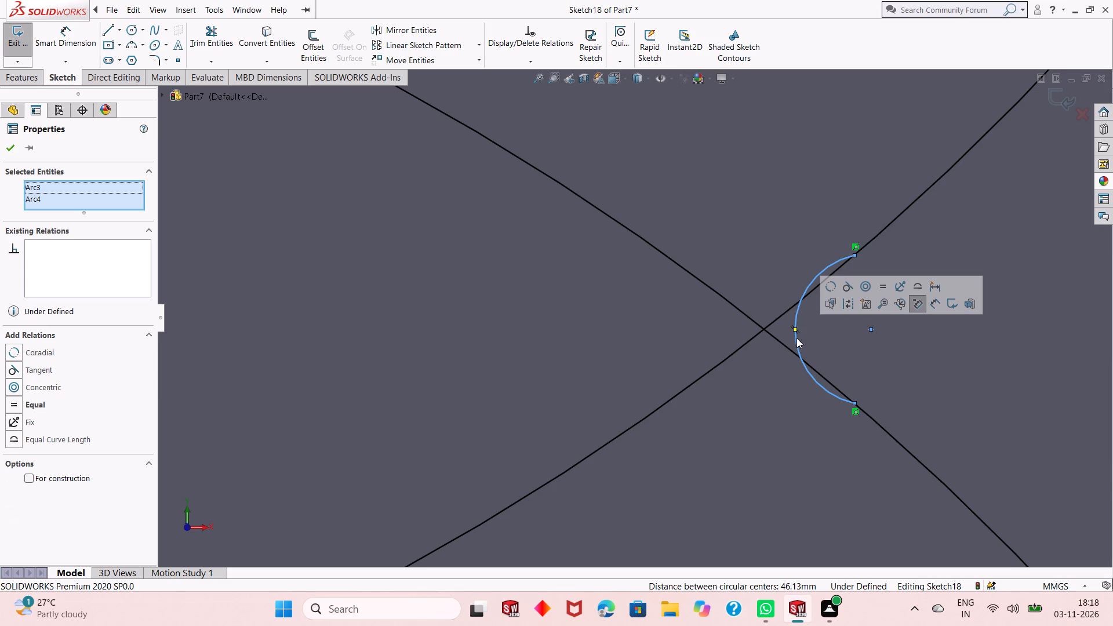
pyautogui.click(883, 286)
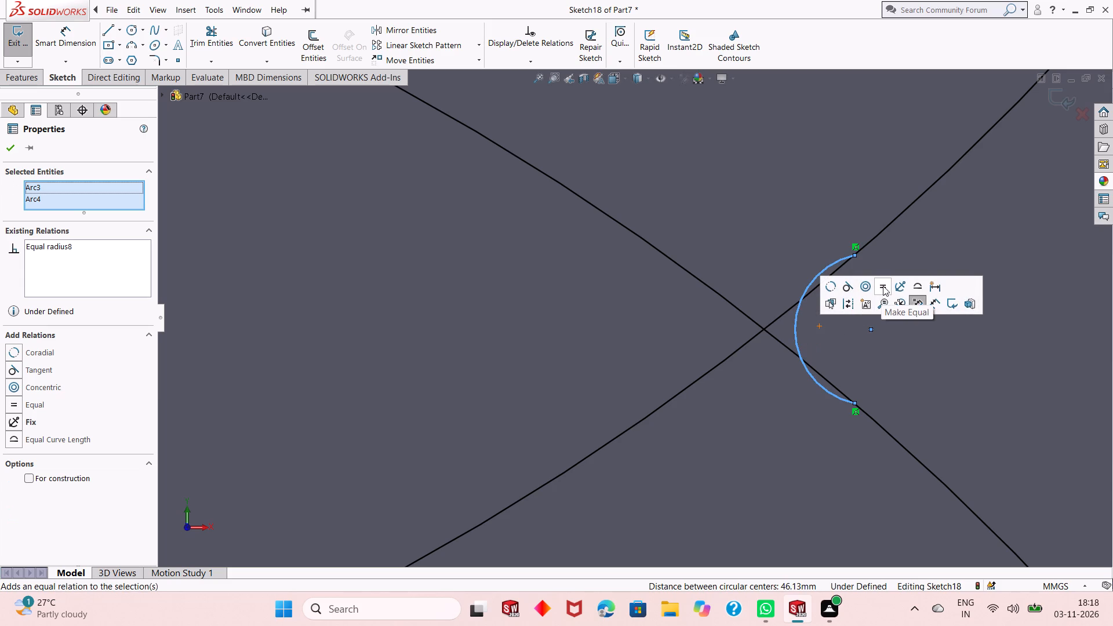
pyautogui.press('Escape')
pyautogui.press('Escape')
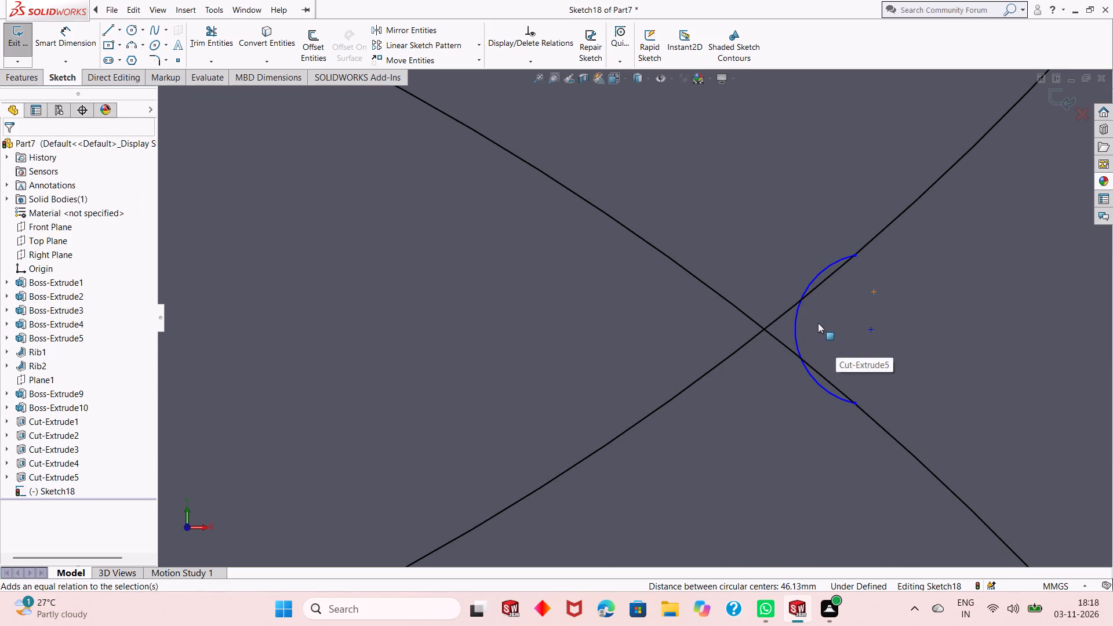
# Make the small arc at the right crossing tangent to both the upper and lower circles.
pyautogui.click(796, 329)
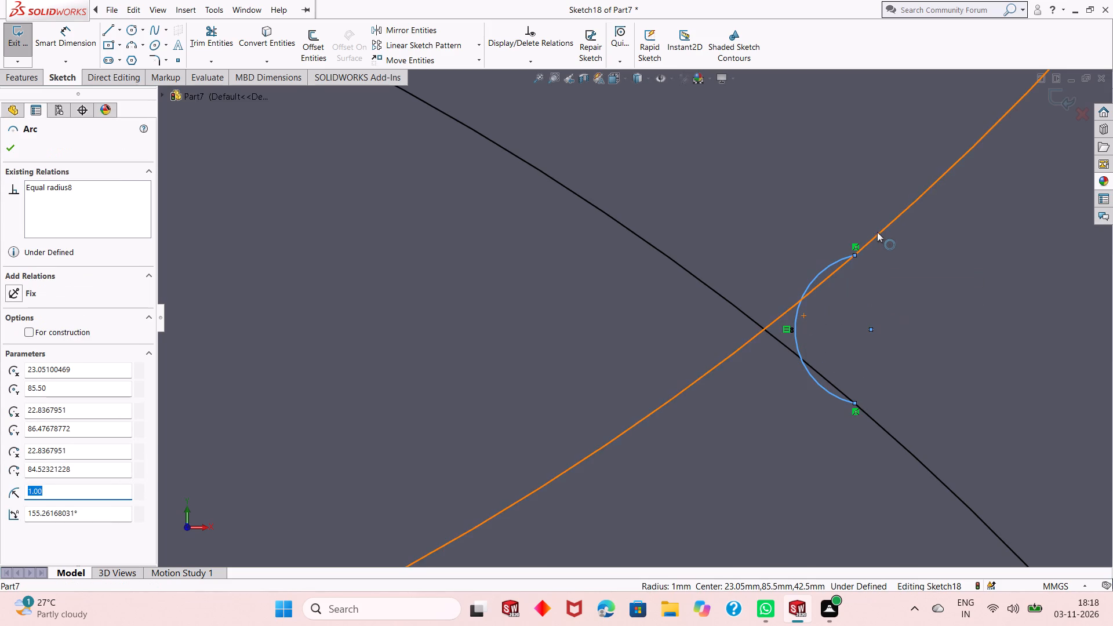
pyautogui.keyDown('ctrl'); pyautogui.click(879, 234); pyautogui.keyUp('ctrl')
pyautogui.click(926, 187)
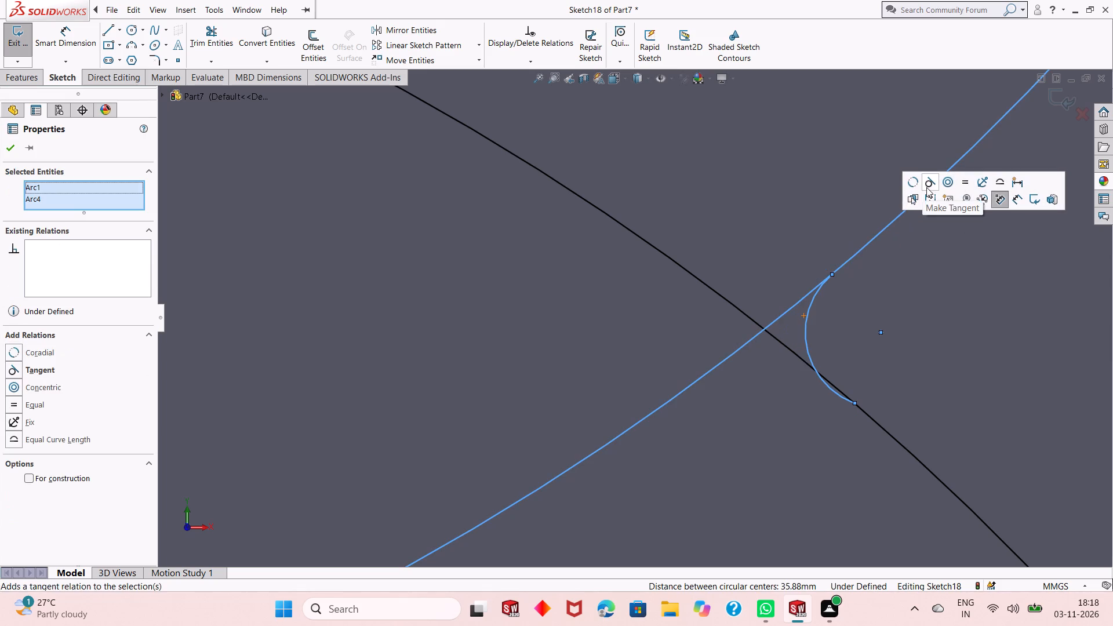
pyautogui.click(15, 143)
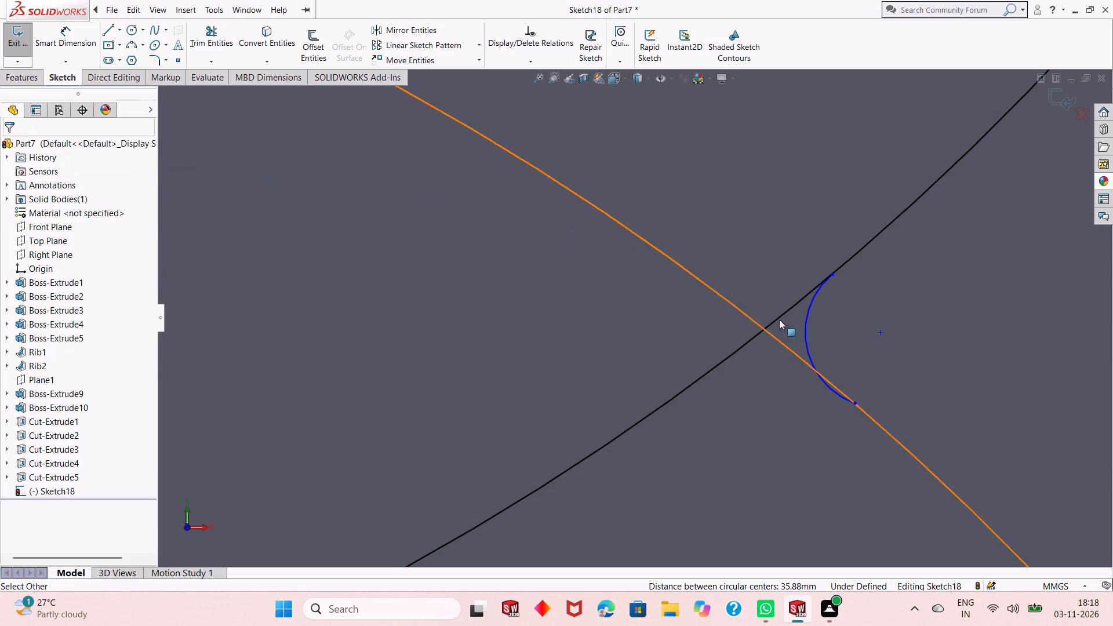
pyautogui.click(807, 319)
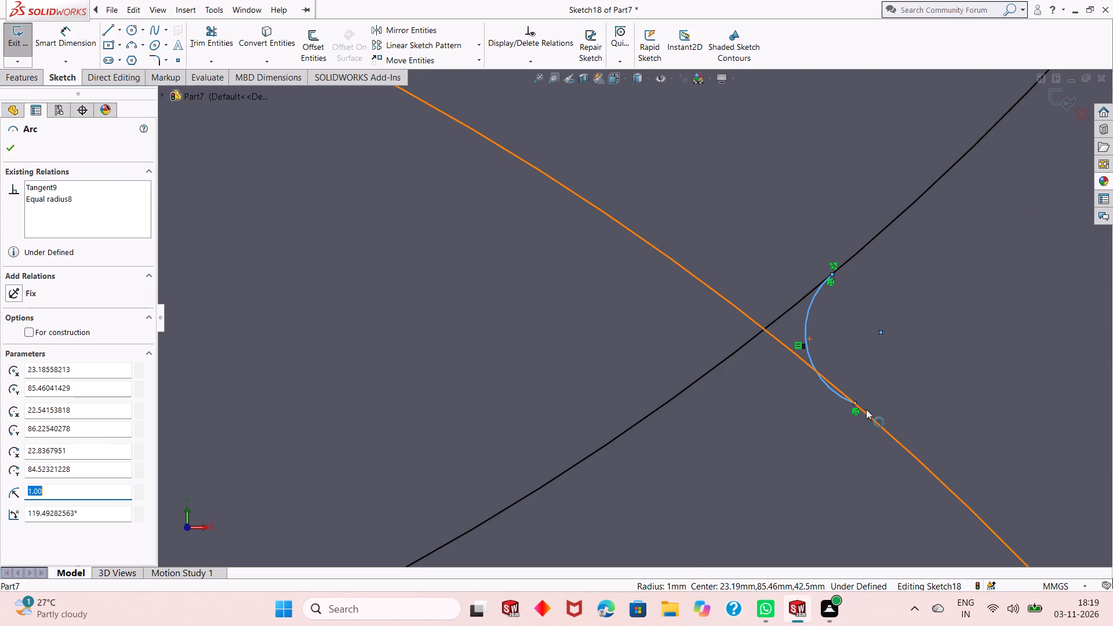
pyautogui.keyDown('ctrl'); pyautogui.click(872, 413); pyautogui.keyUp('ctrl')
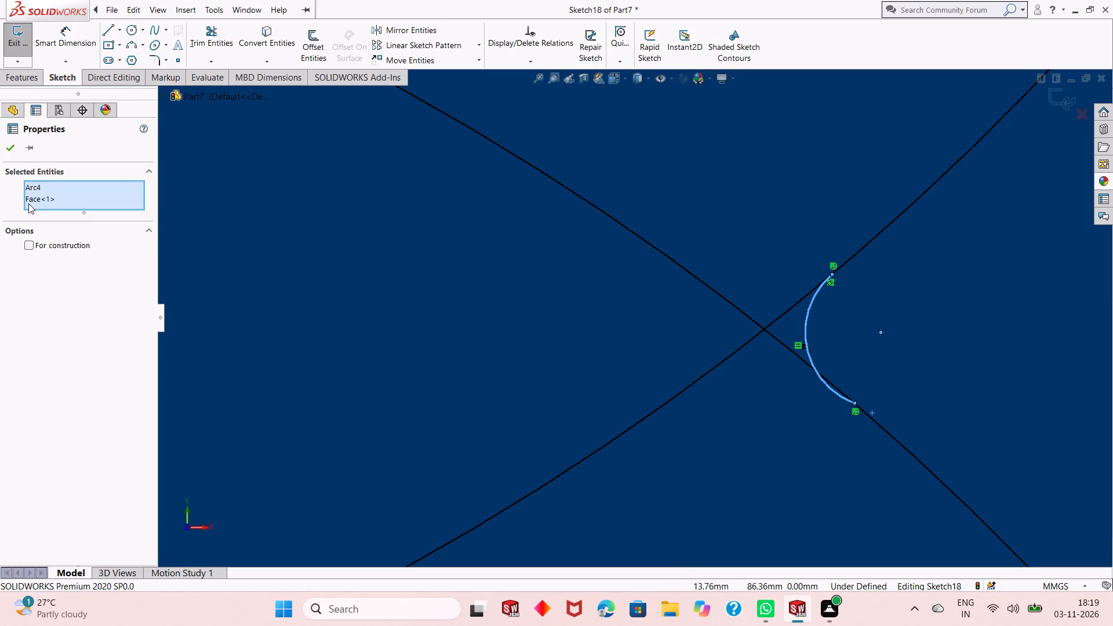
pyautogui.rightClick(39, 195)
pyautogui.click(58, 212)
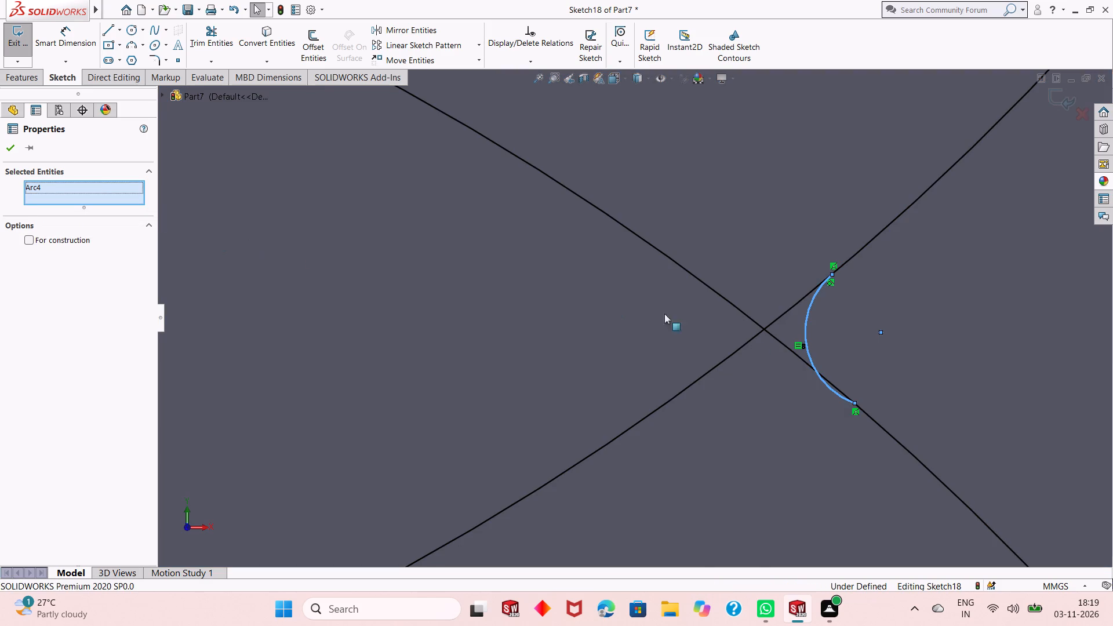
pyautogui.keyDown('ctrl'); pyautogui.click(862, 410); pyautogui.keyUp('ctrl')
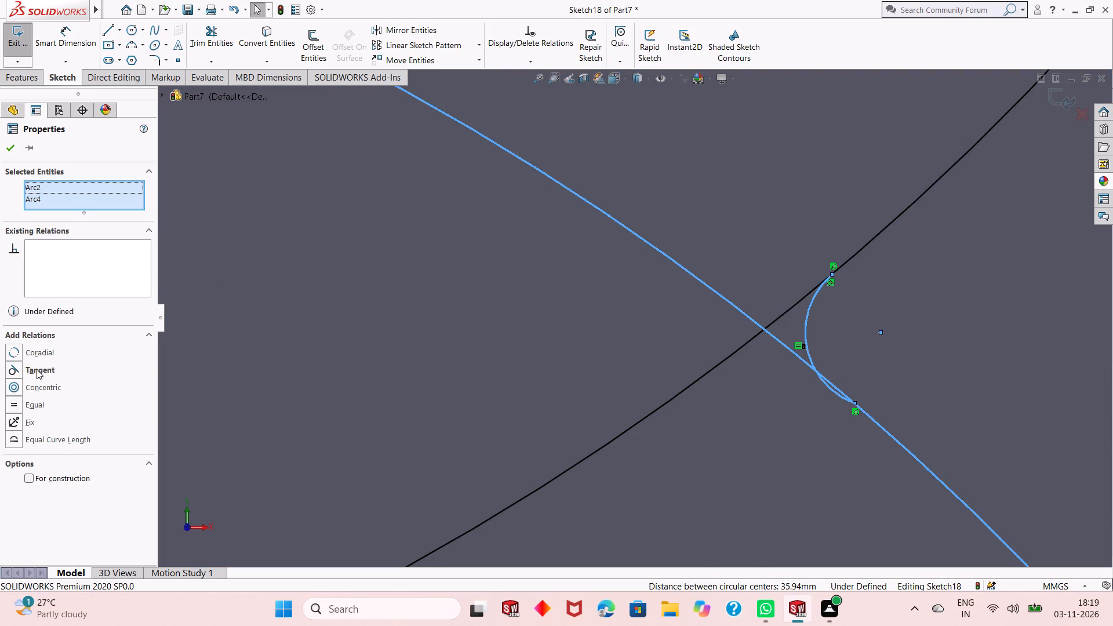
pyautogui.click(13, 372)
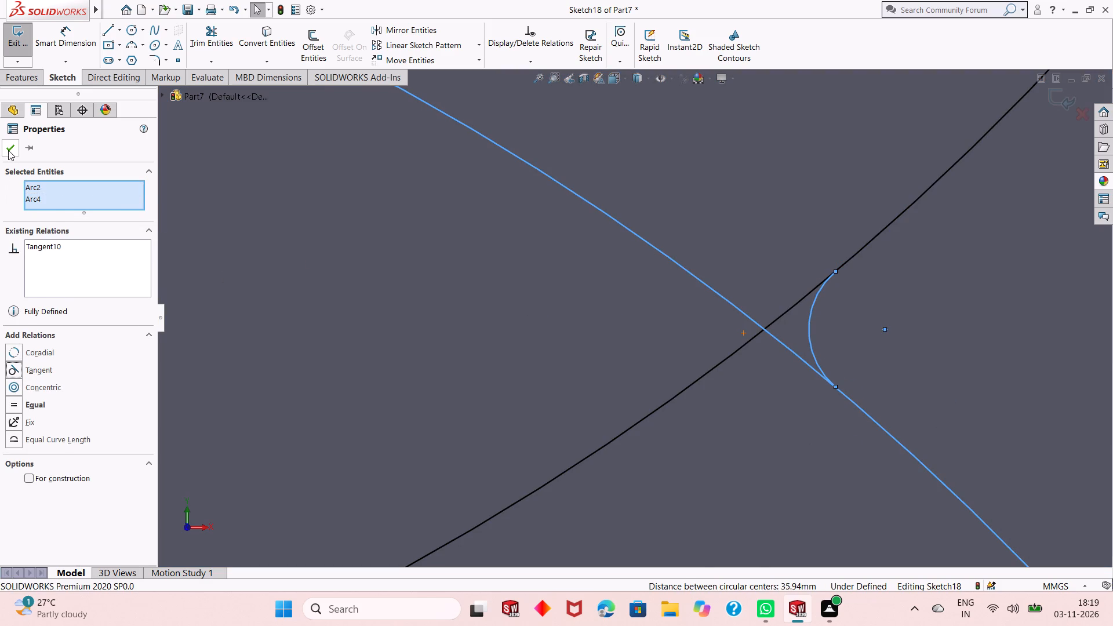
pyautogui.click(8, 150)
# Make the small arc at the left crossing tangent to both the upper and lower circles.
pyautogui.scroll(7, 771, 354)
pyautogui.scroll(2, 576, 381)
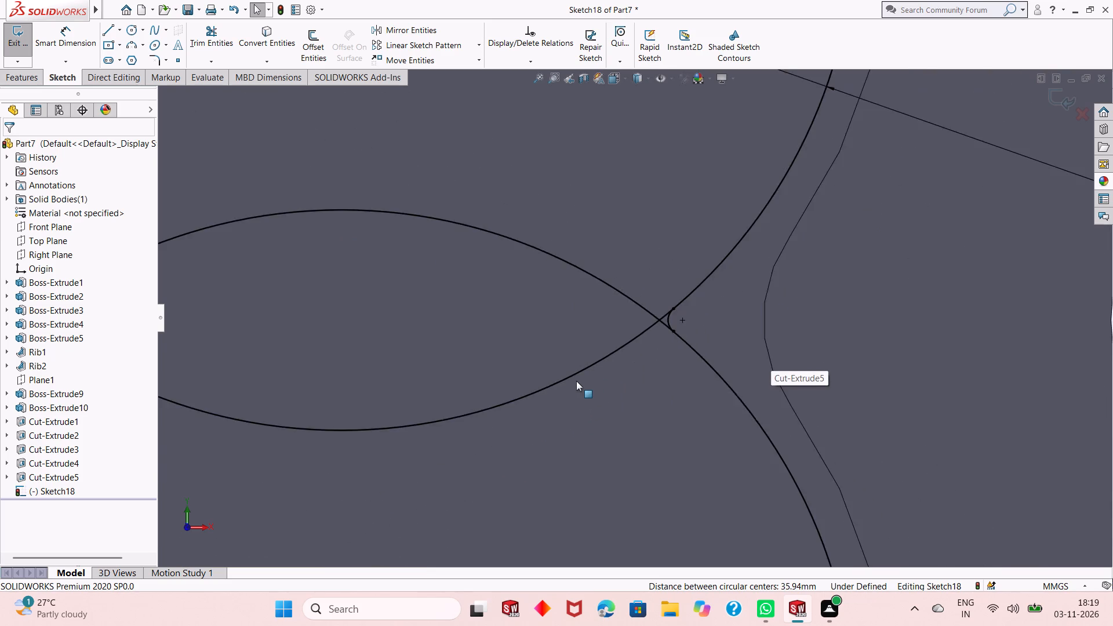
pyautogui.scroll(5, 576, 381)
pyautogui.scroll(-10, 406, 323)
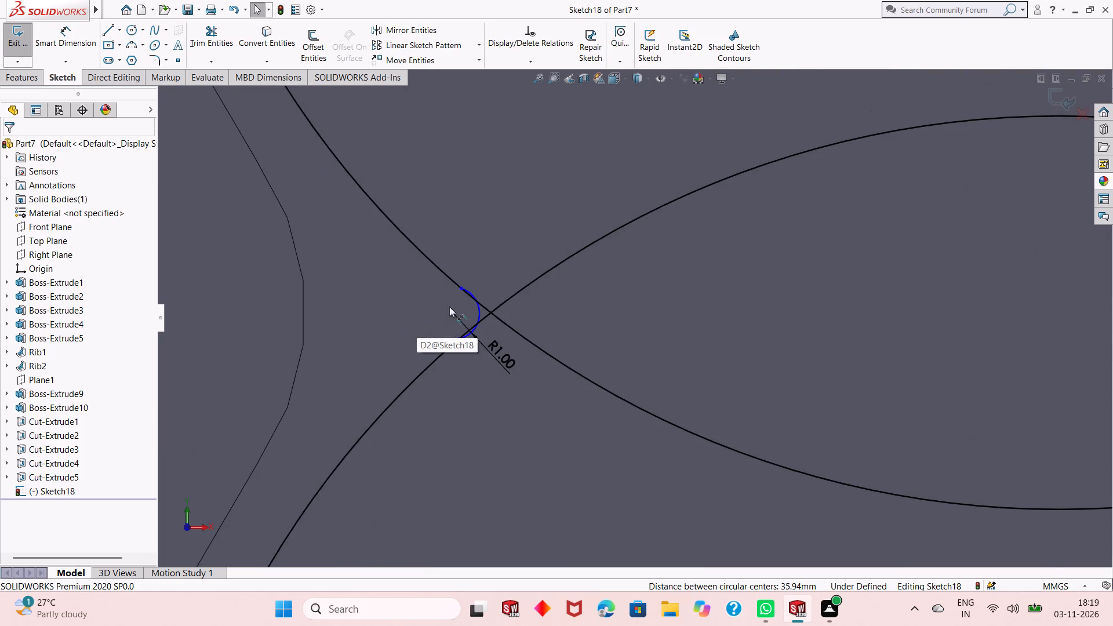
pyautogui.scroll(-3, 585, 300)
pyautogui.click(494, 319)
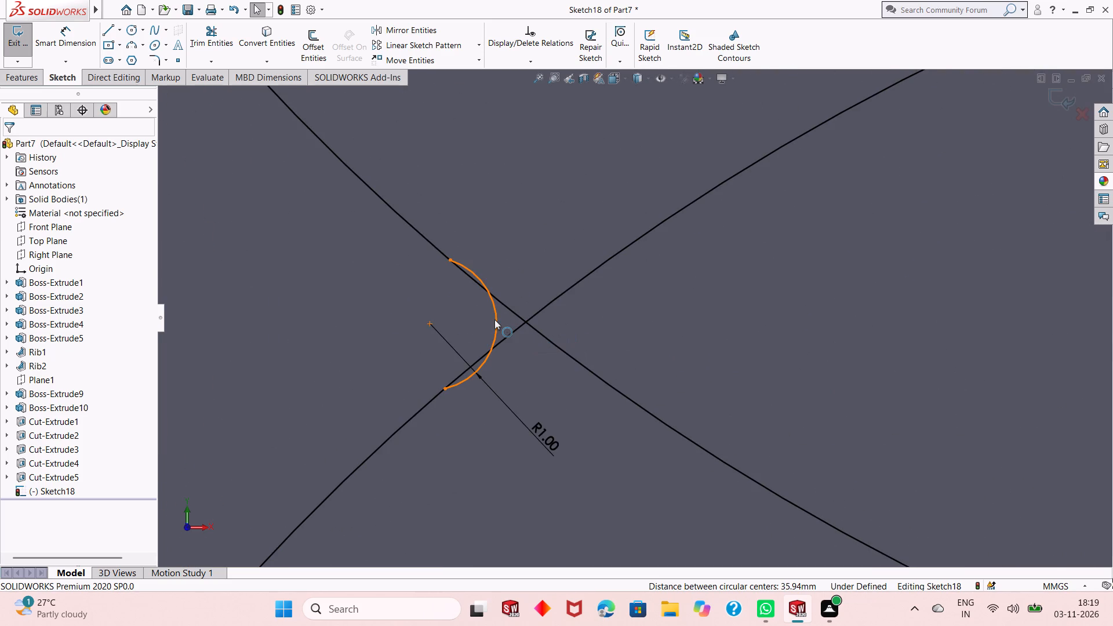
pyautogui.keyDown('ctrl'); pyautogui.click(515, 316); pyautogui.keyUp('ctrl')
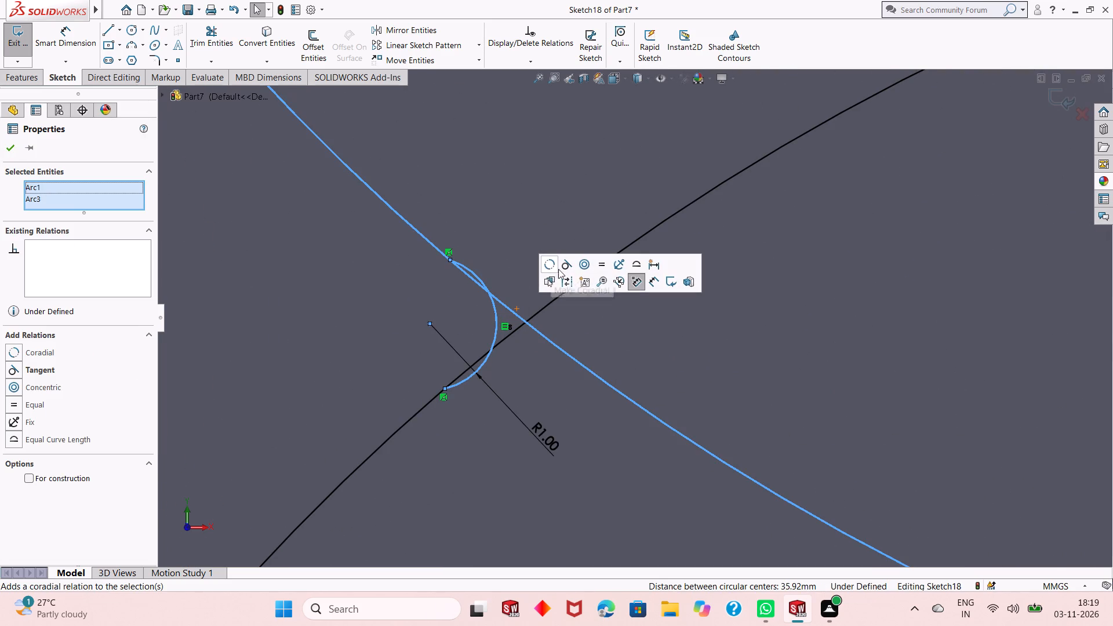
pyautogui.click(563, 266)
pyautogui.click(7, 150)
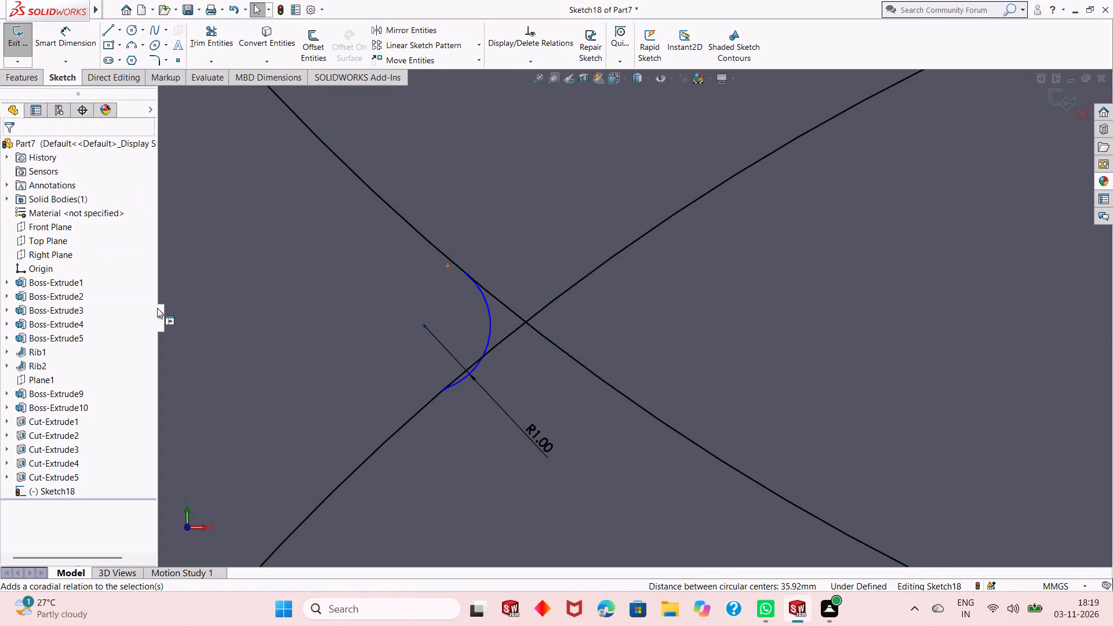
pyautogui.click(488, 314)
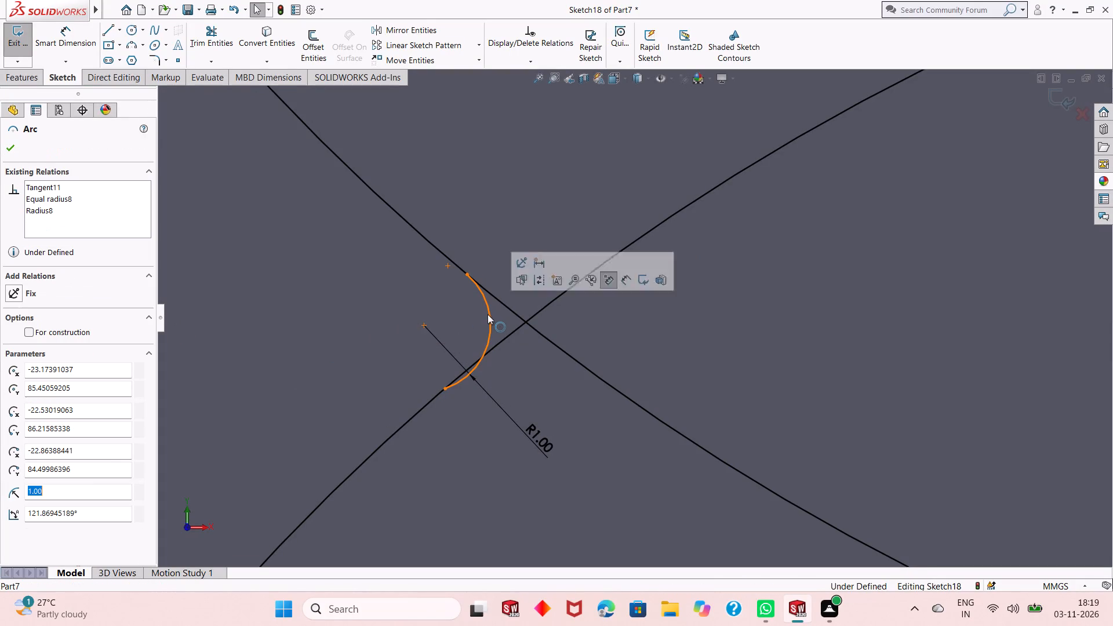
pyautogui.keyDown('ctrl'); pyautogui.click(507, 335); pyautogui.keyUp('ctrl')
pyautogui.click(558, 281)
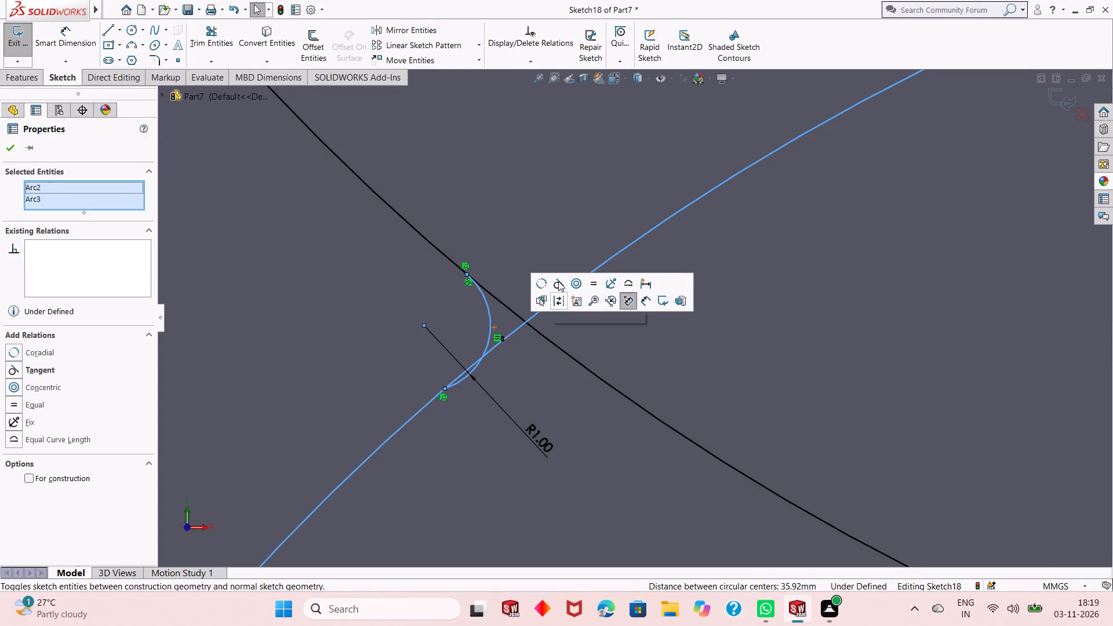
pyautogui.click(9, 148)
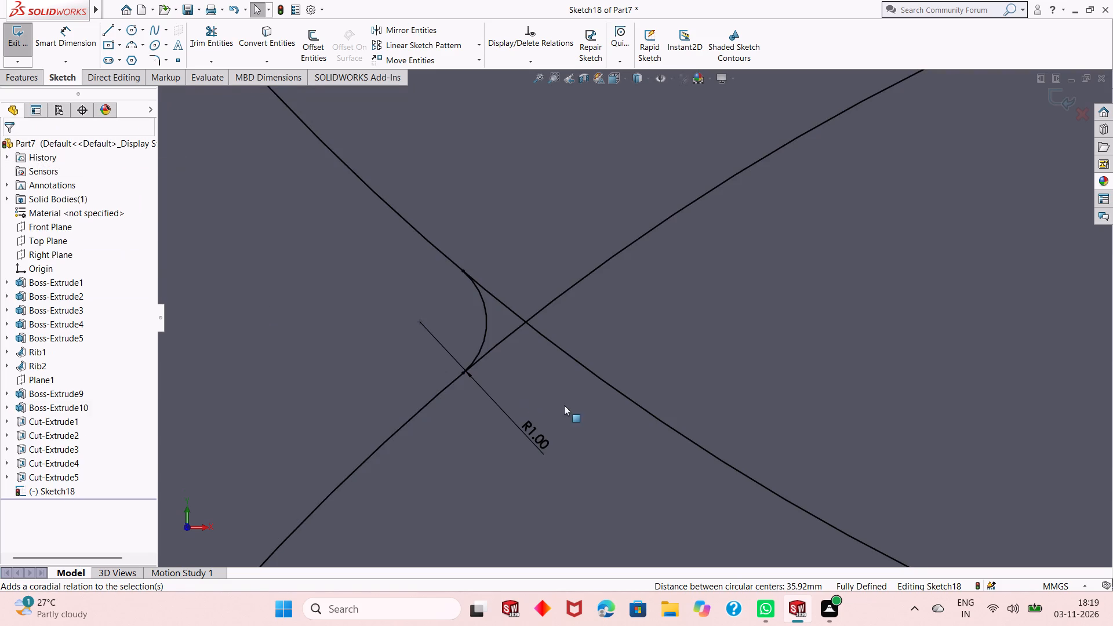
# Trim away the overlapping portions of the upper and lower circles between their two crossings.
pyautogui.scroll(13, 544, 384)
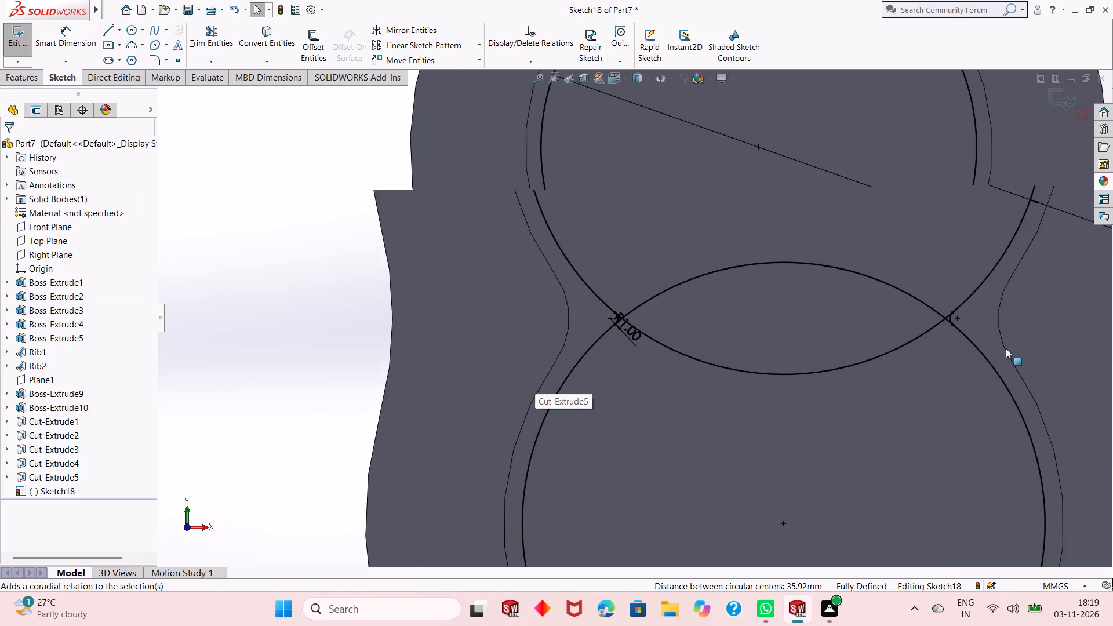
pyautogui.scroll(-2, 1014, 350)
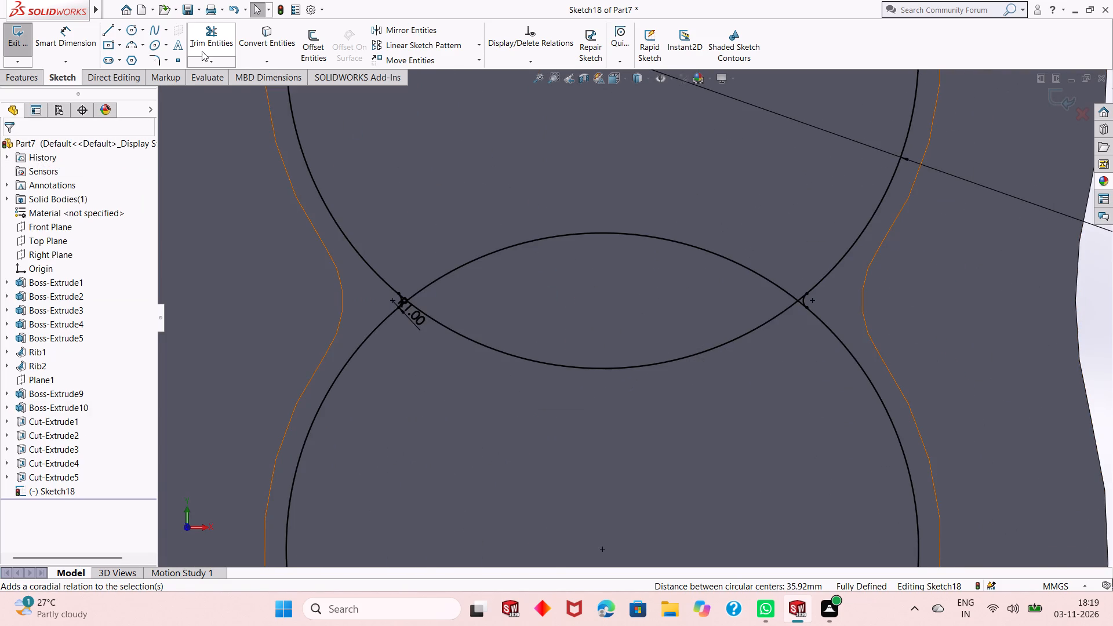
pyautogui.click(202, 48)
pyautogui.click(468, 263)
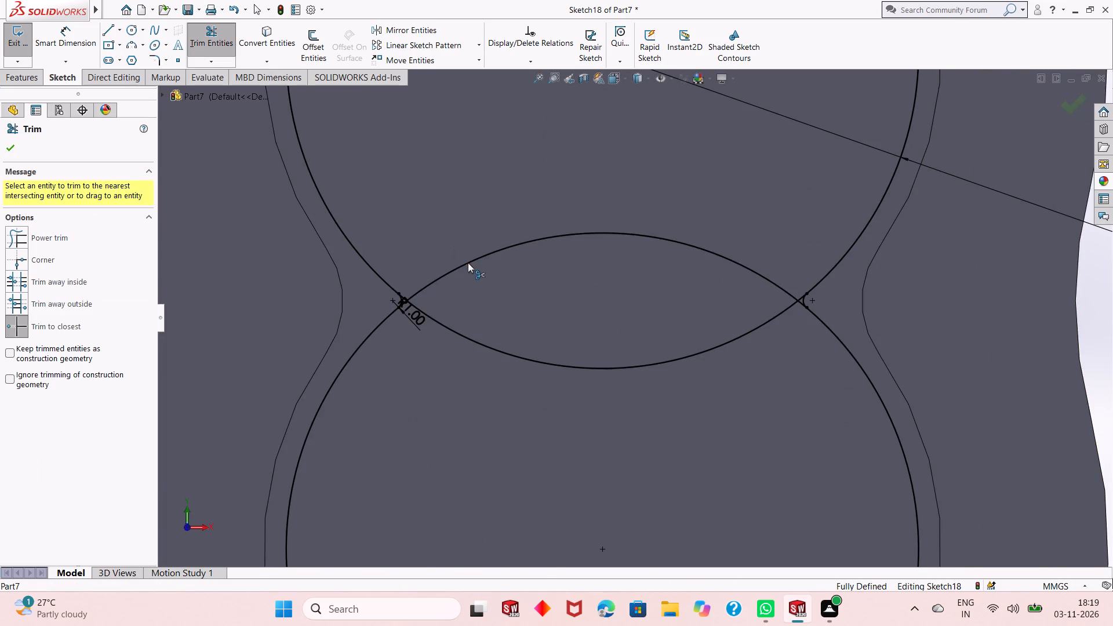
pyautogui.click(489, 349)
# Trim the leftover pointed circle ends beyond the small arcs at the left and right crossings.
pyautogui.scroll(-3, 443, 318)
pyautogui.scroll(-4, 416, 280)
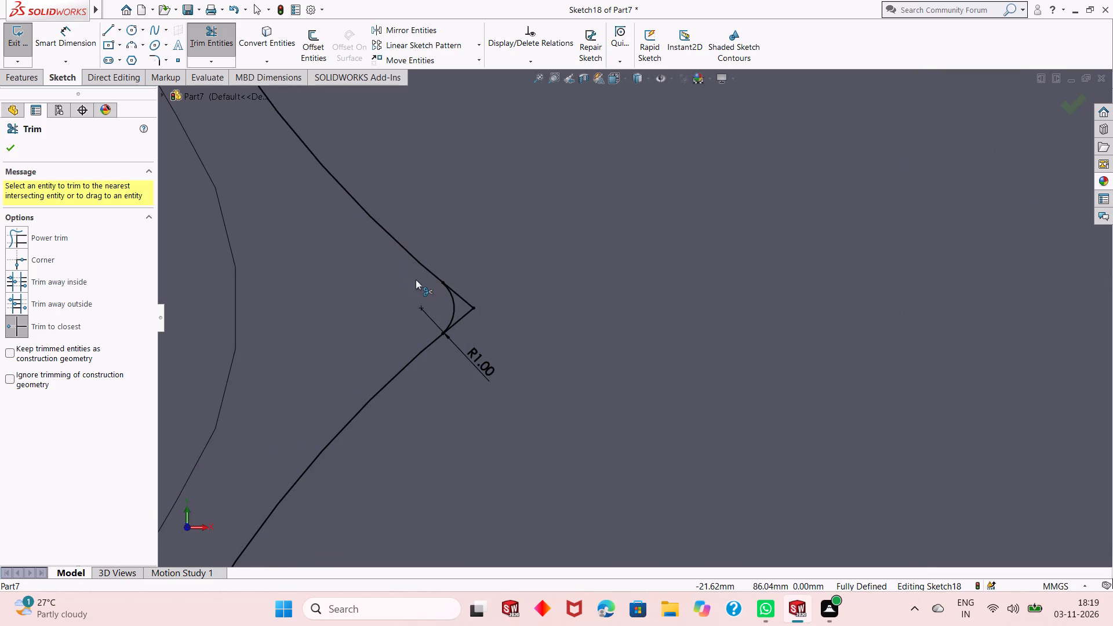
pyautogui.click(460, 297)
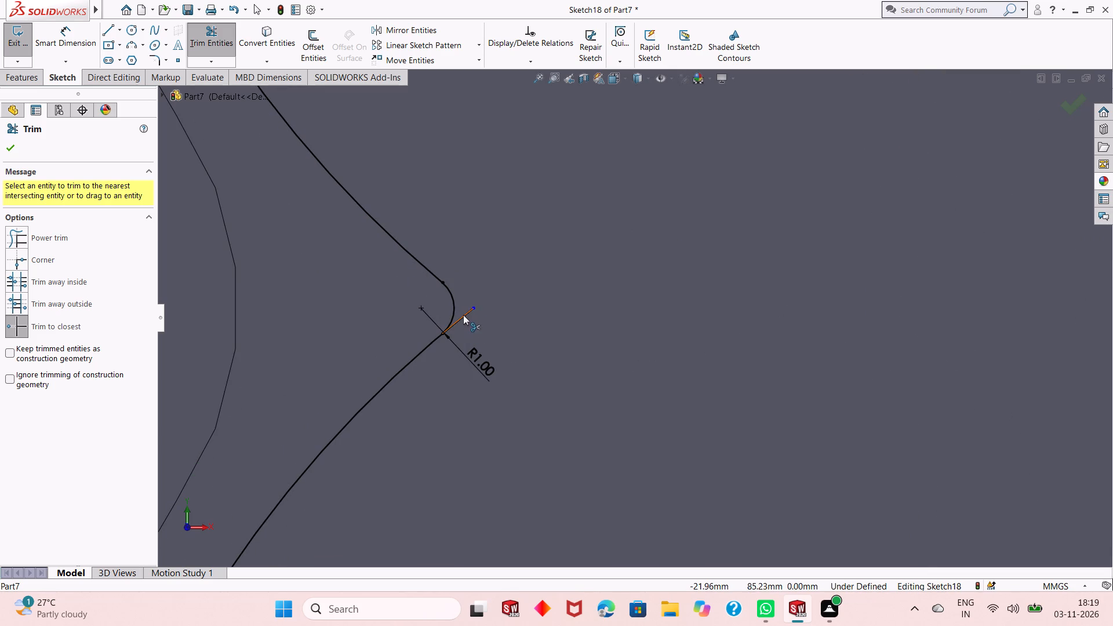
pyautogui.click(463, 315)
pyautogui.scroll(12, 419, 356)
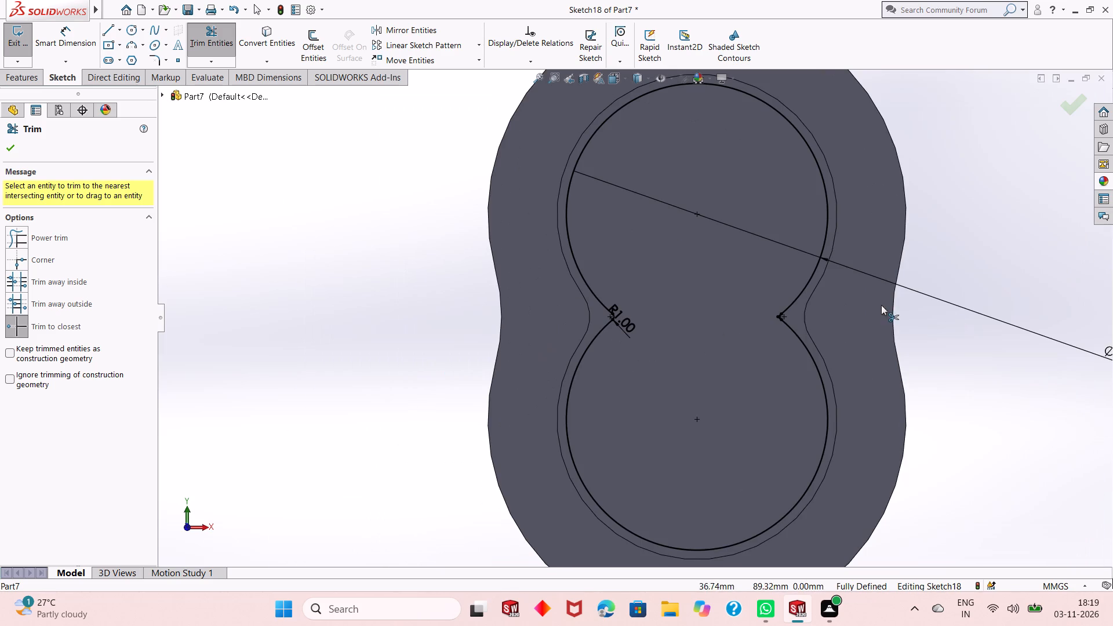
pyautogui.scroll(-3, 803, 323)
pyautogui.scroll(-11, 750, 313)
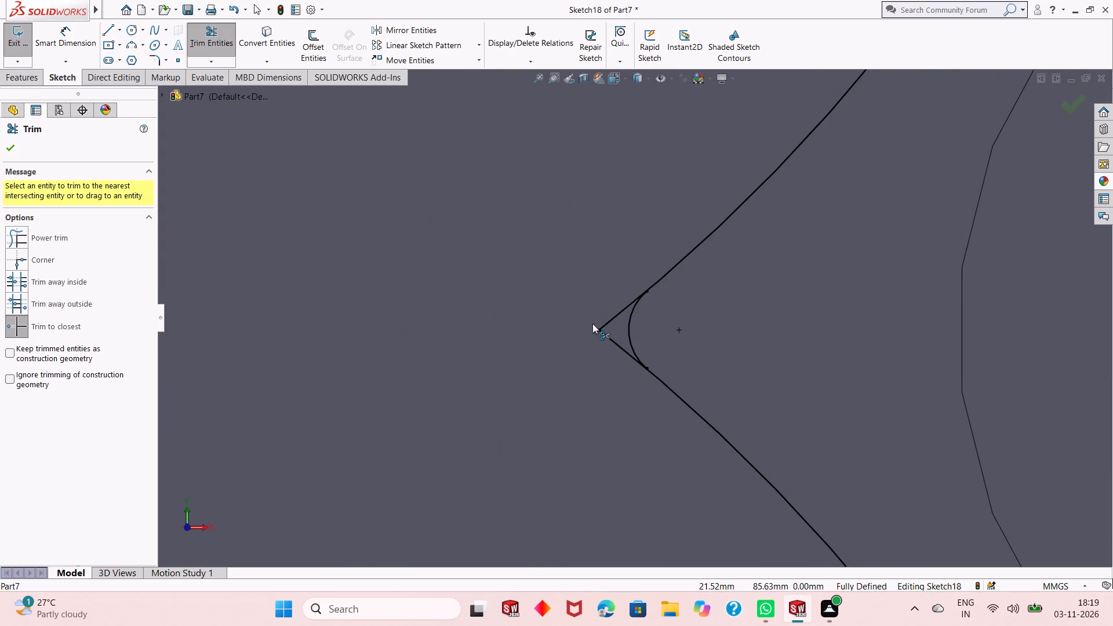
pyautogui.click(612, 321)
pyautogui.click(617, 346)
pyautogui.scroll(2, 617, 357)
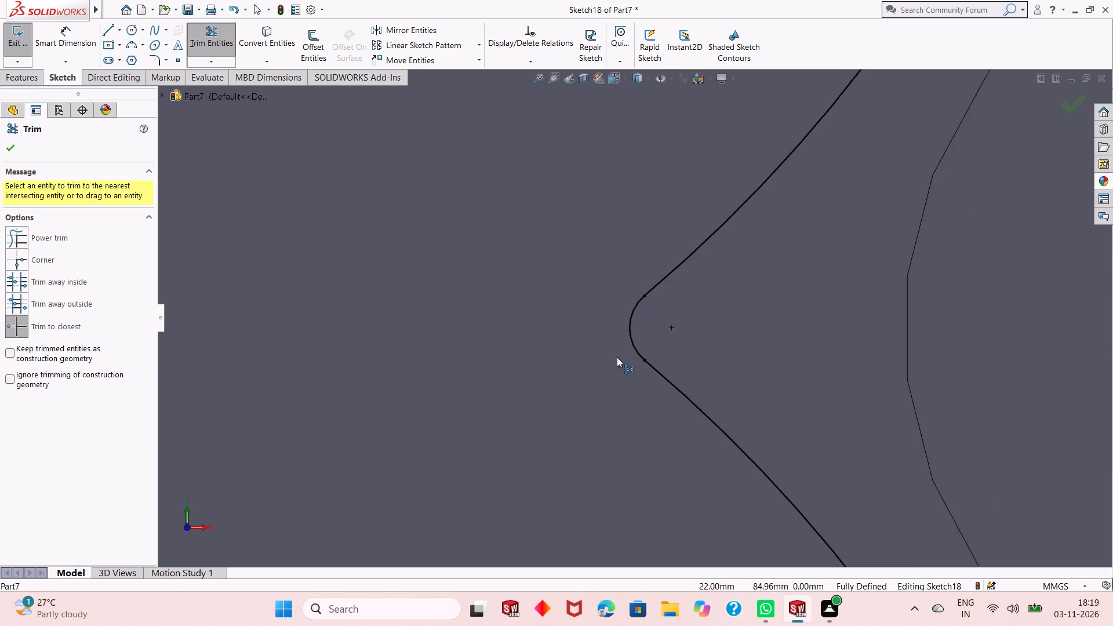
pyautogui.scroll(10, 617, 357)
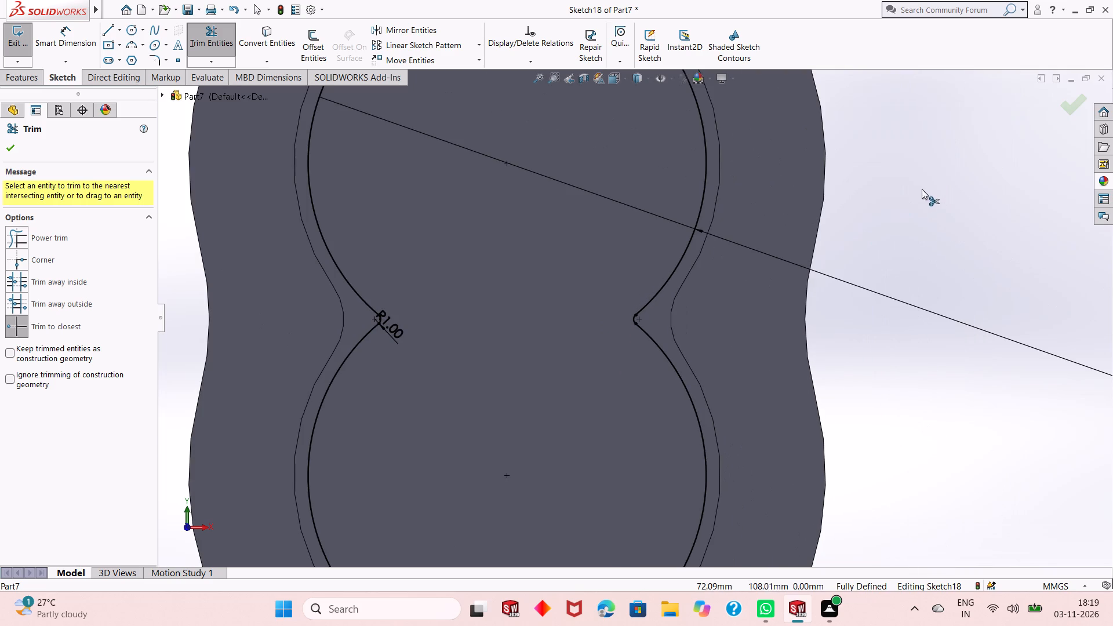
pyautogui.rightClick(922, 189)
pyautogui.click(934, 225)
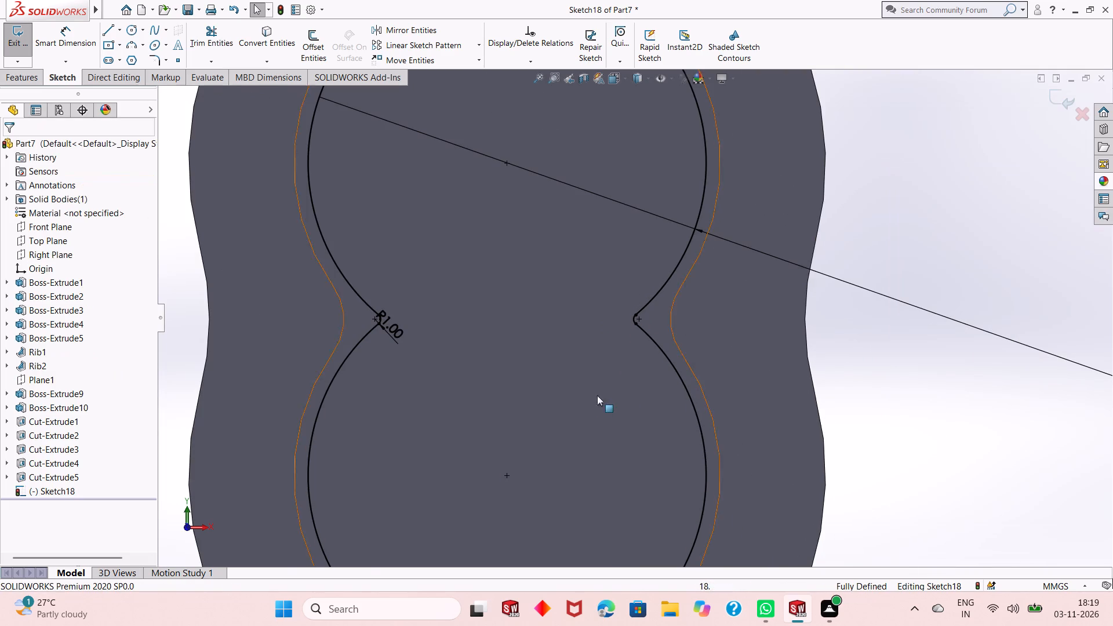
# Cut-extrude the trimmed two-lobed profile into the upright to a blind depth of 37.5 mm.
pyautogui.scroll(2, 579, 398)
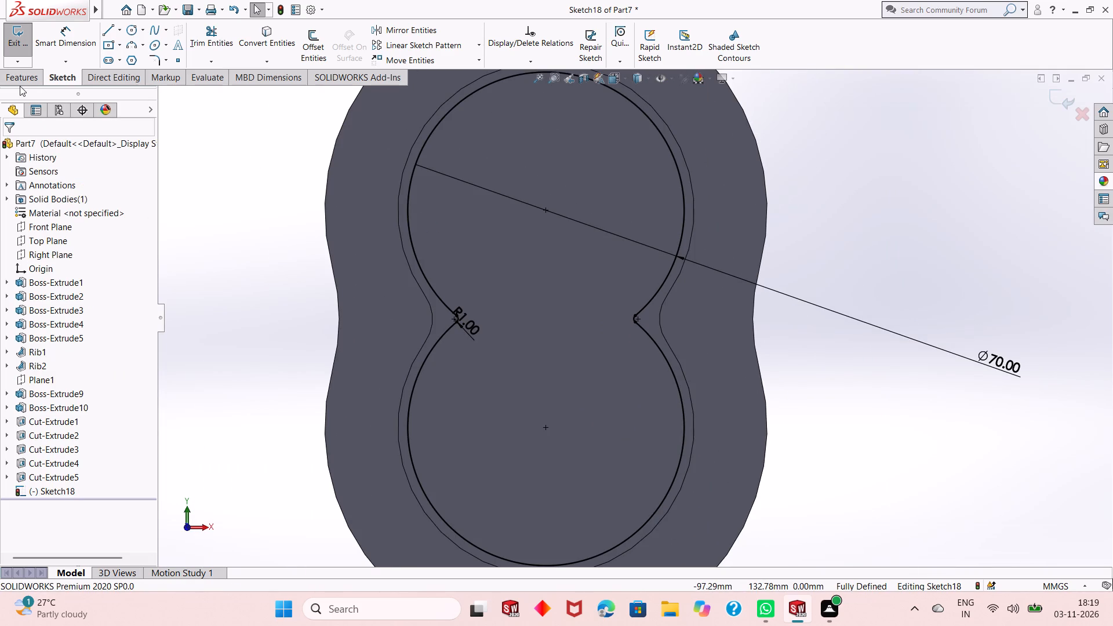
pyautogui.click(23, 77)
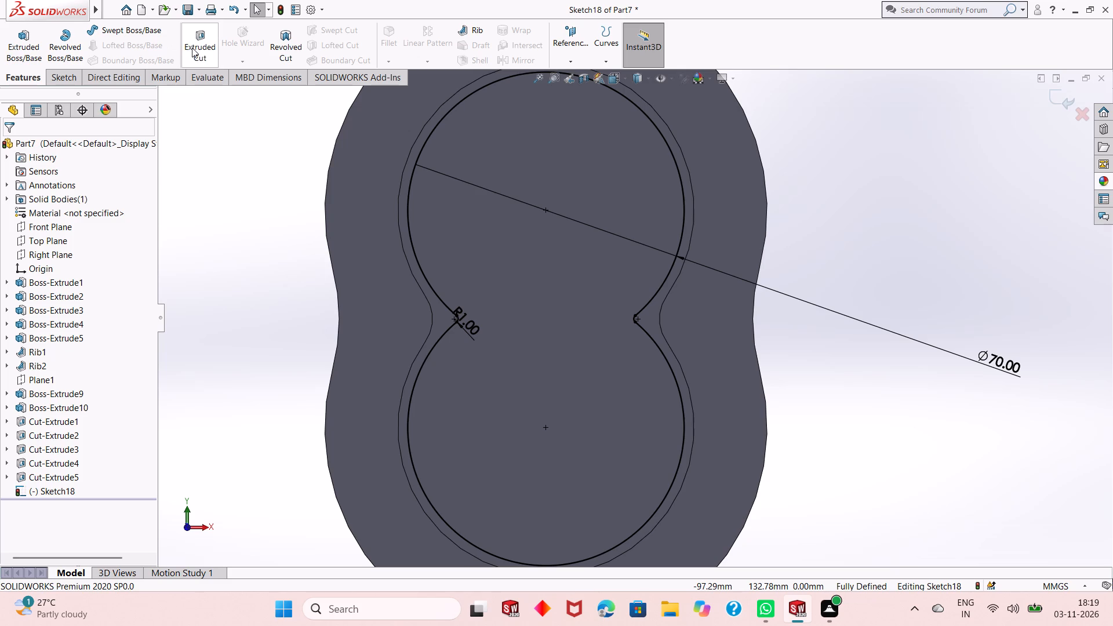
pyautogui.click(192, 48)
pyautogui.moveTo(532, 341); pyautogui.dragTo(472, 377, button='middle')
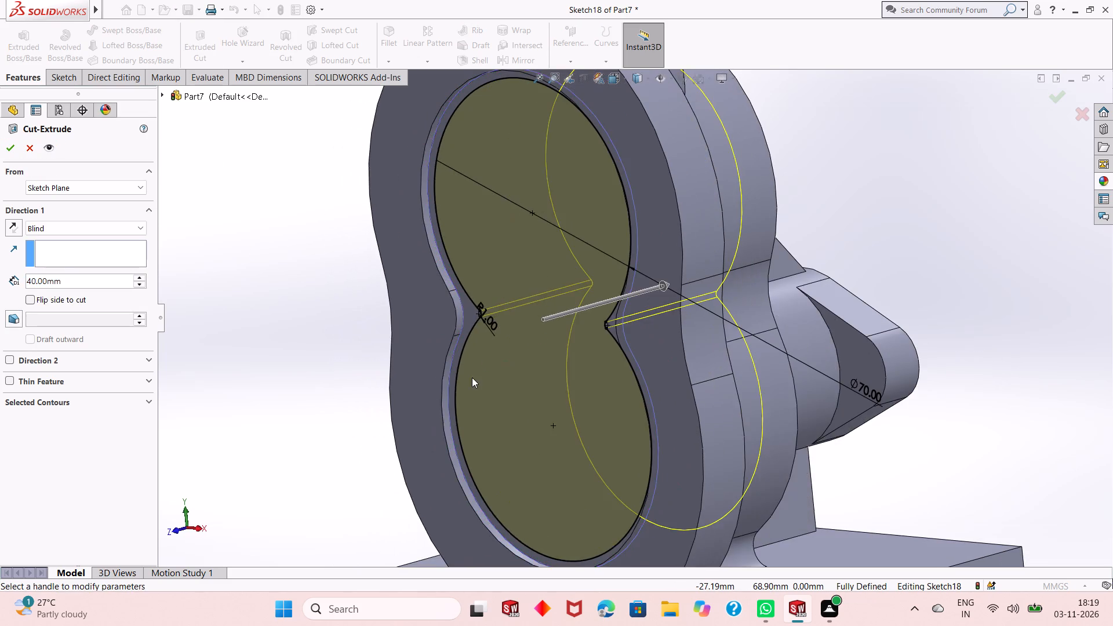
pyautogui.scroll(2, 472, 377)
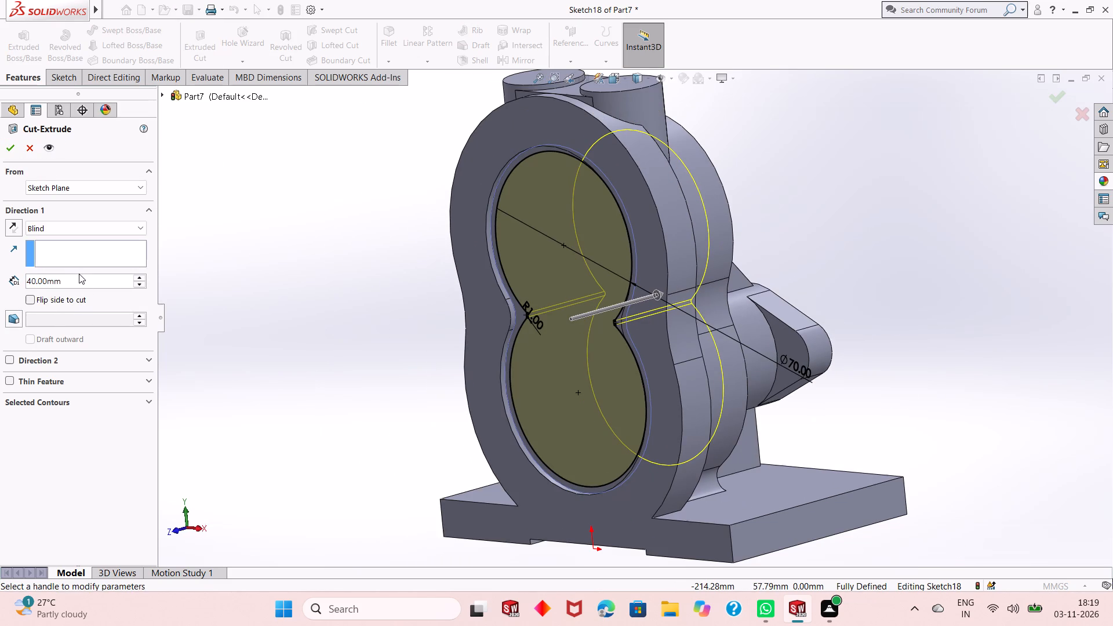
pyautogui.click(78, 272)
pyautogui.doubleClick(64, 286)
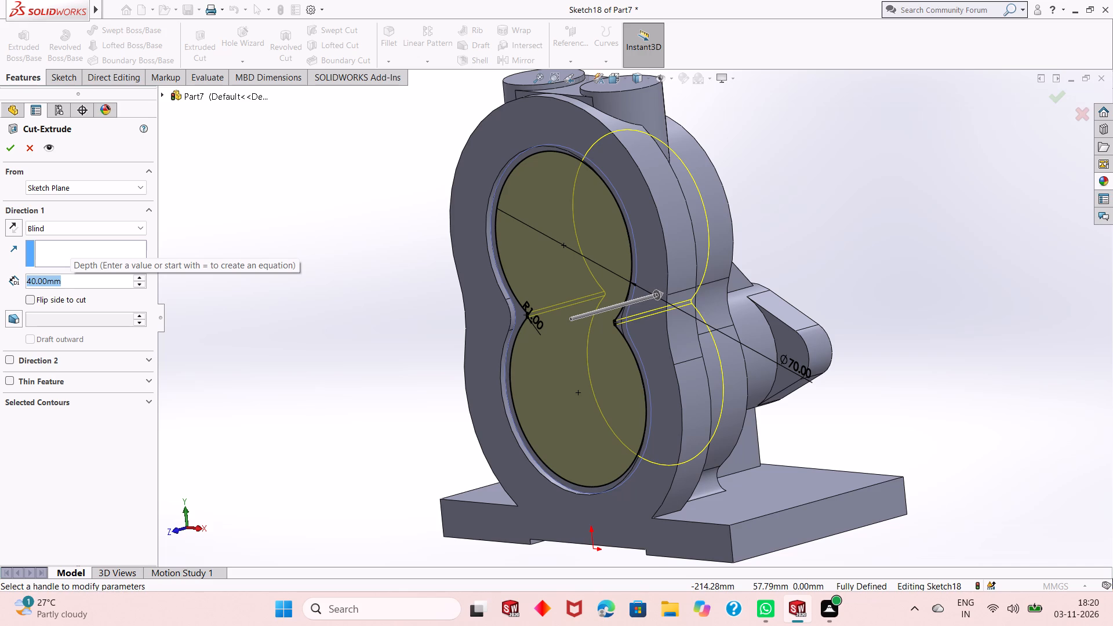
pyautogui.write('40')
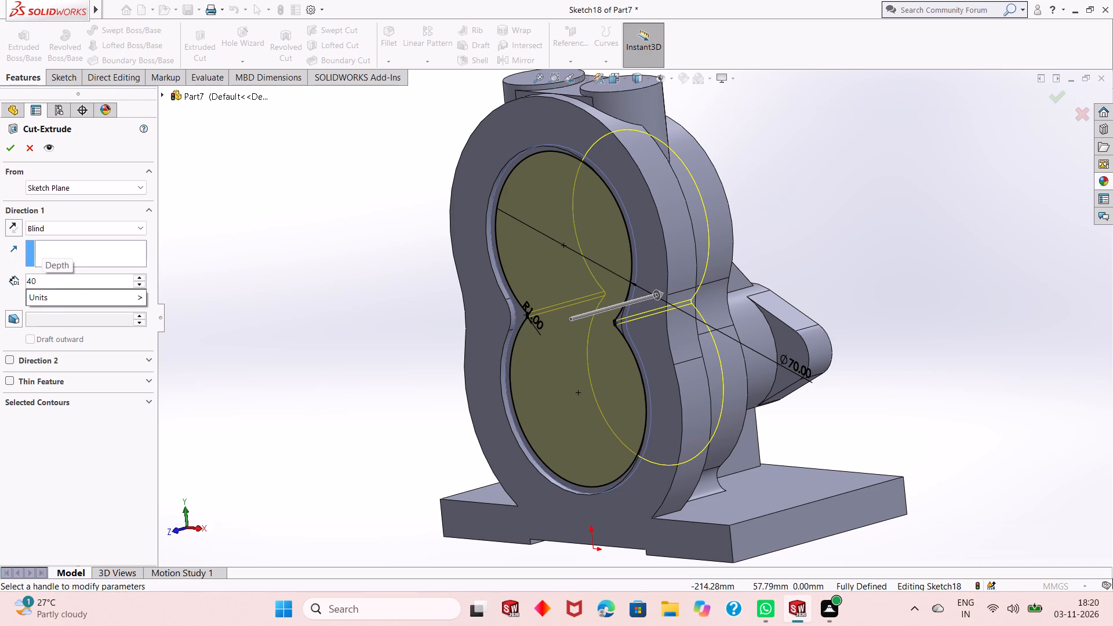
pyautogui.press('-')
pyautogui.write('2.5')
pyautogui.press('Return')
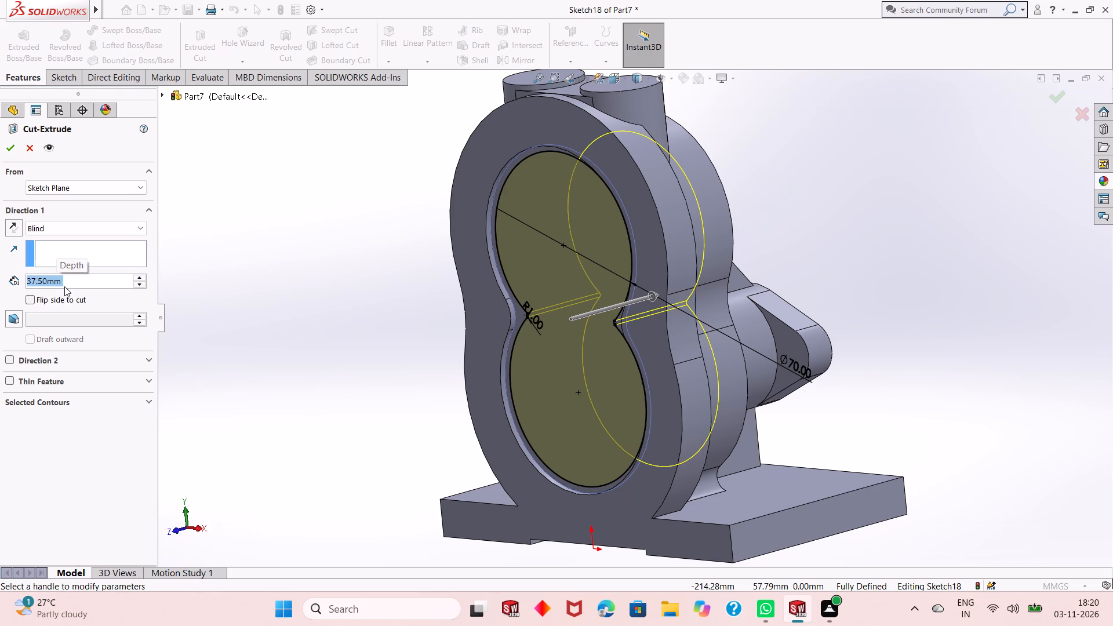
pyautogui.click(10, 150)
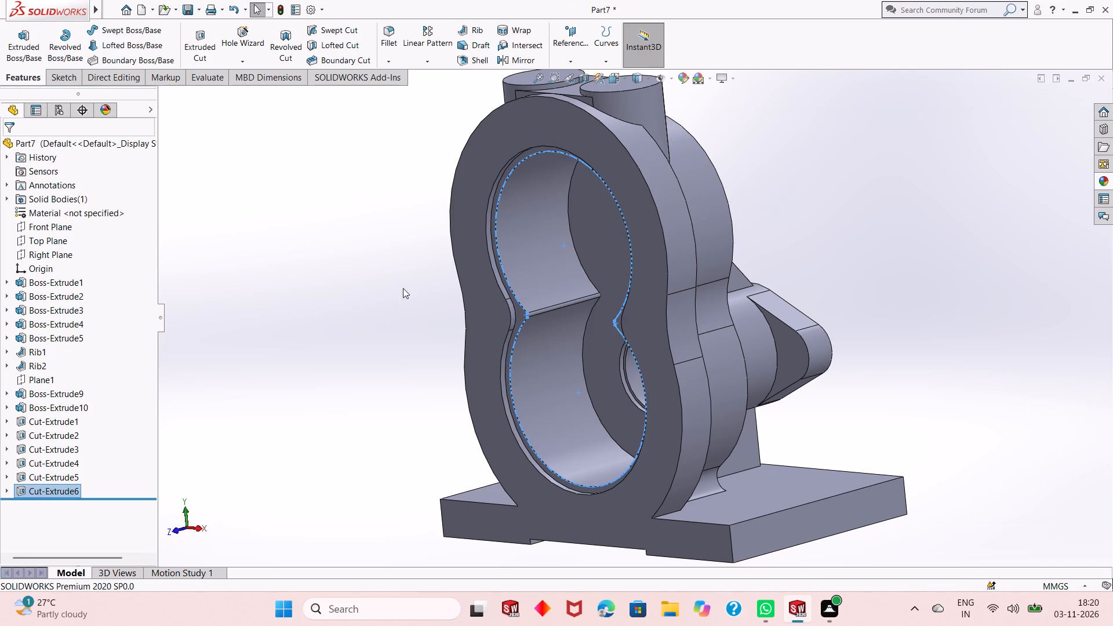
pyautogui.click(372, 361)
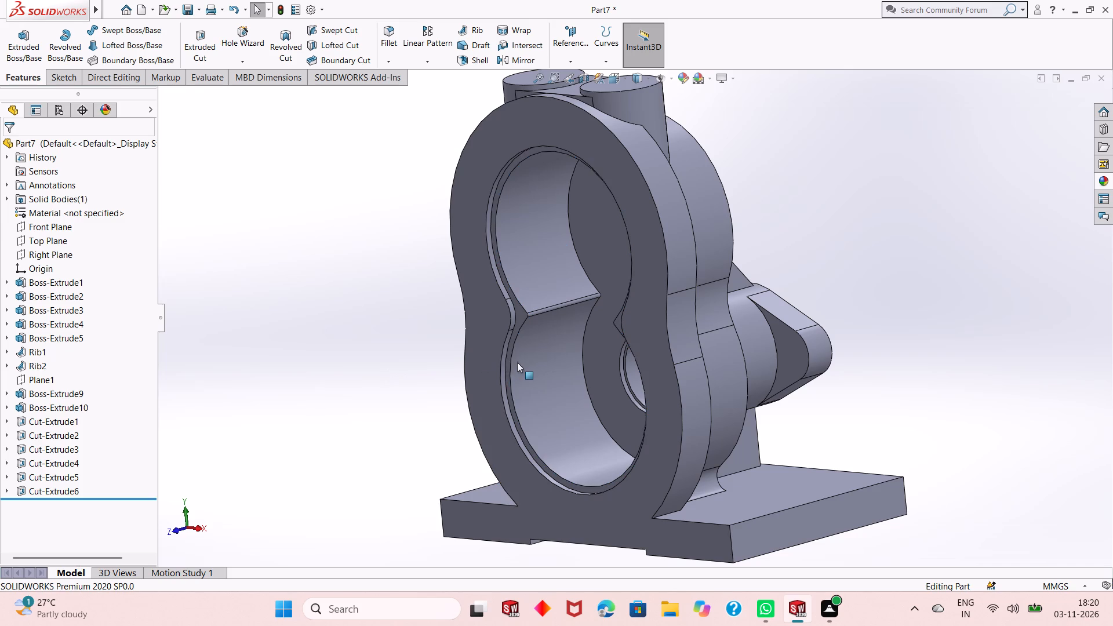
# Examine the two-lobed cavity and the bore behind it from the front of the upright at several angles.
pyautogui.moveTo(378, 407); pyautogui.dragTo(413, 373, button='middle')
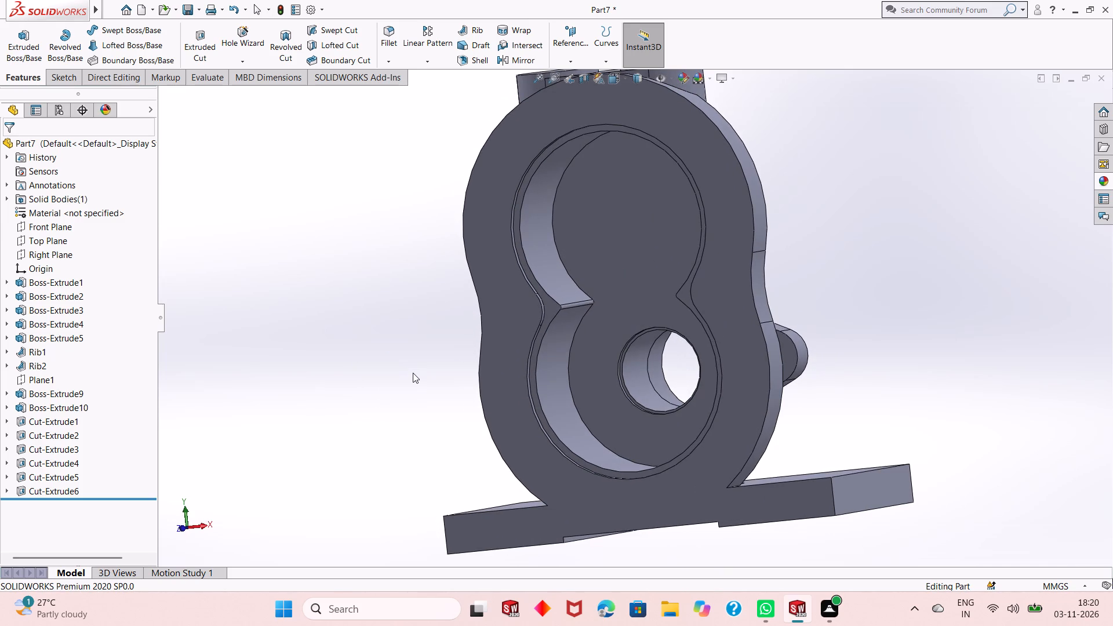
pyautogui.moveTo(410, 370); pyautogui.dragTo(397, 384, button='middle')
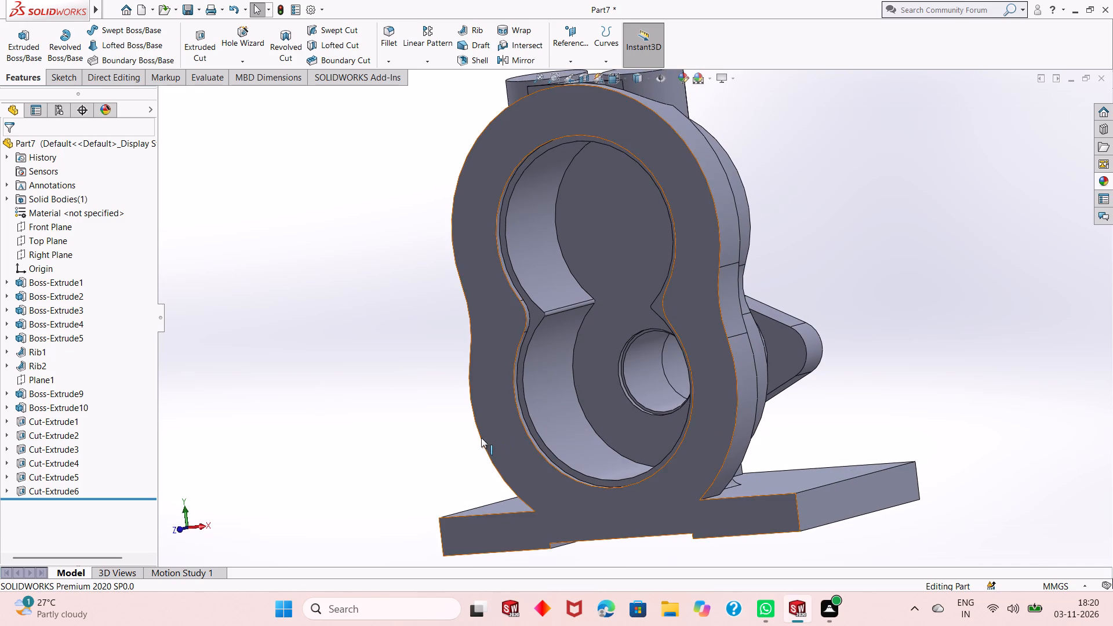
pyautogui.moveTo(354, 438); pyautogui.dragTo(399, 434, button='middle')
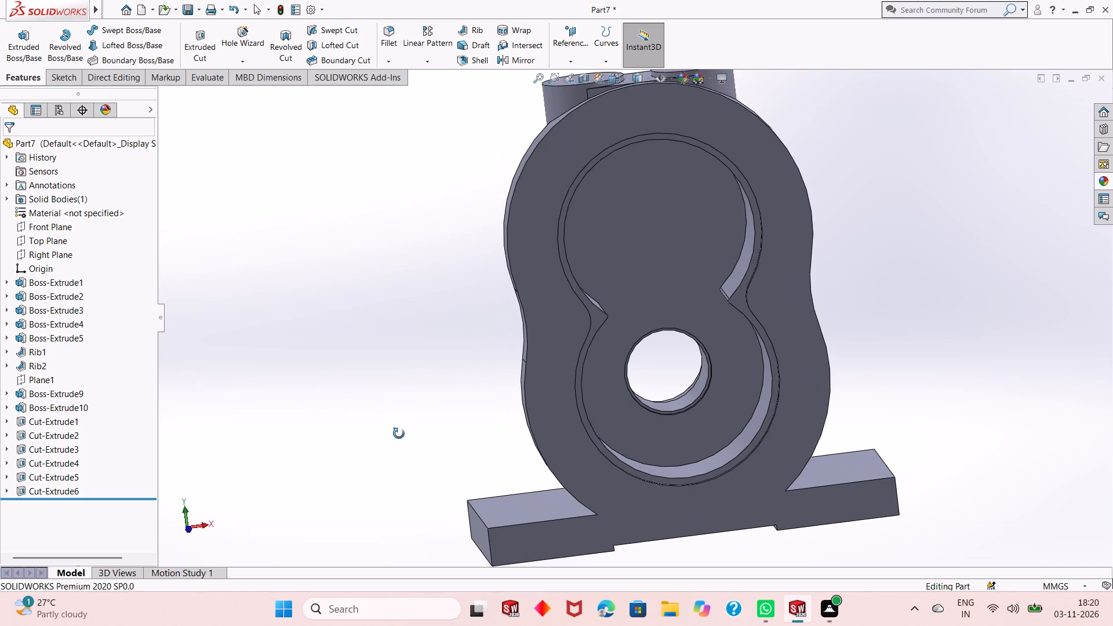
pyautogui.moveTo(399, 434); pyautogui.dragTo(399, 434, button='middle')
pyautogui.scroll(1, 399, 434)
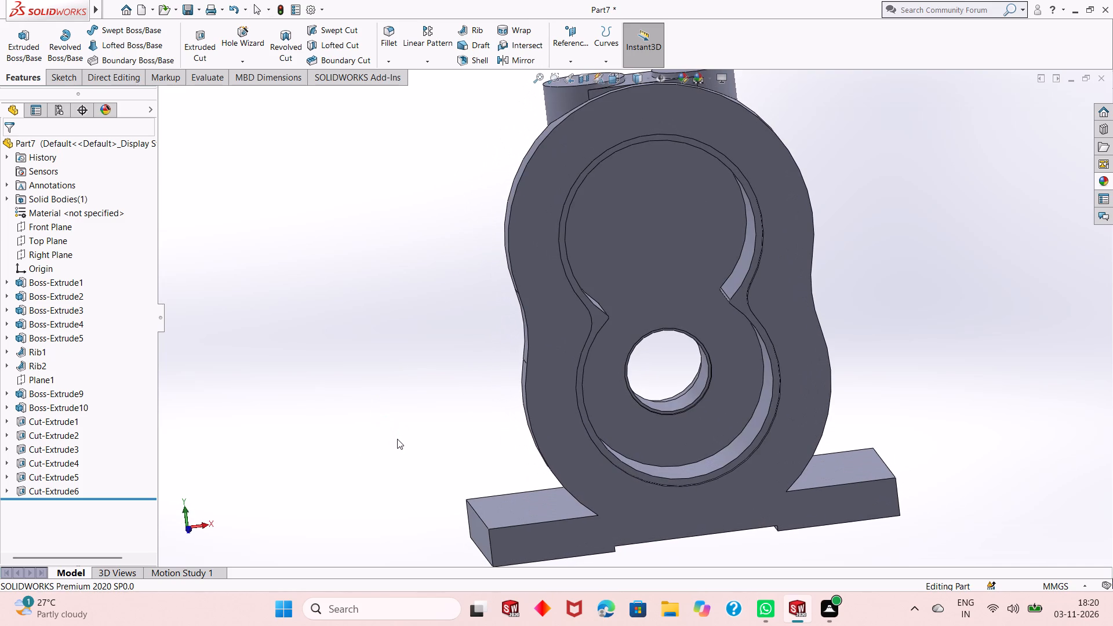
pyautogui.moveTo(351, 479); pyautogui.dragTo(325, 470, button='middle')
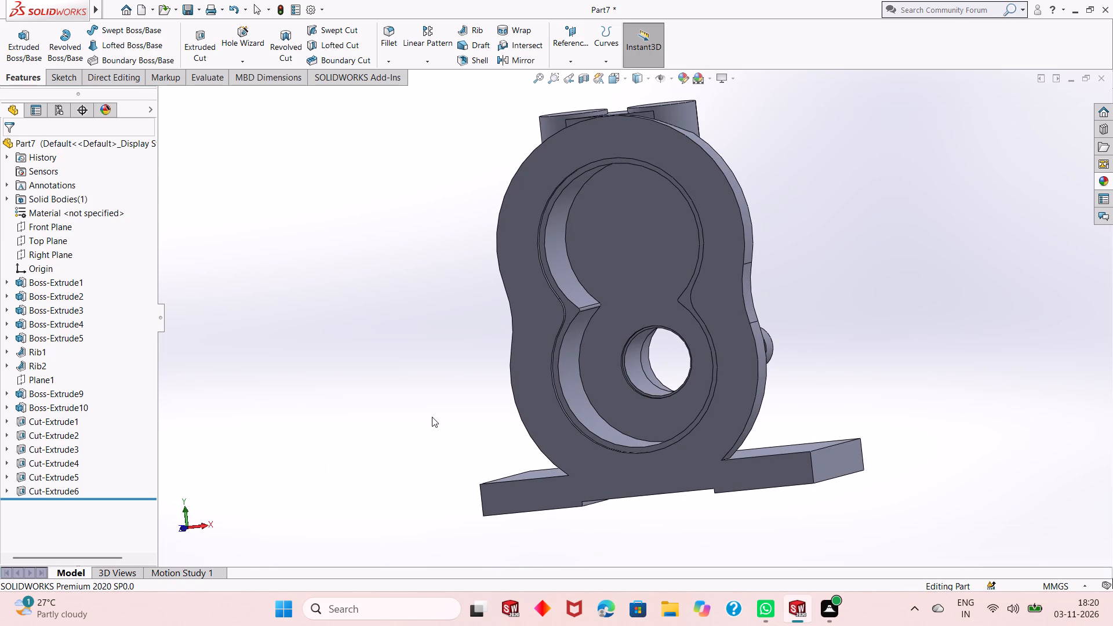
pyautogui.scroll(1, 432, 418)
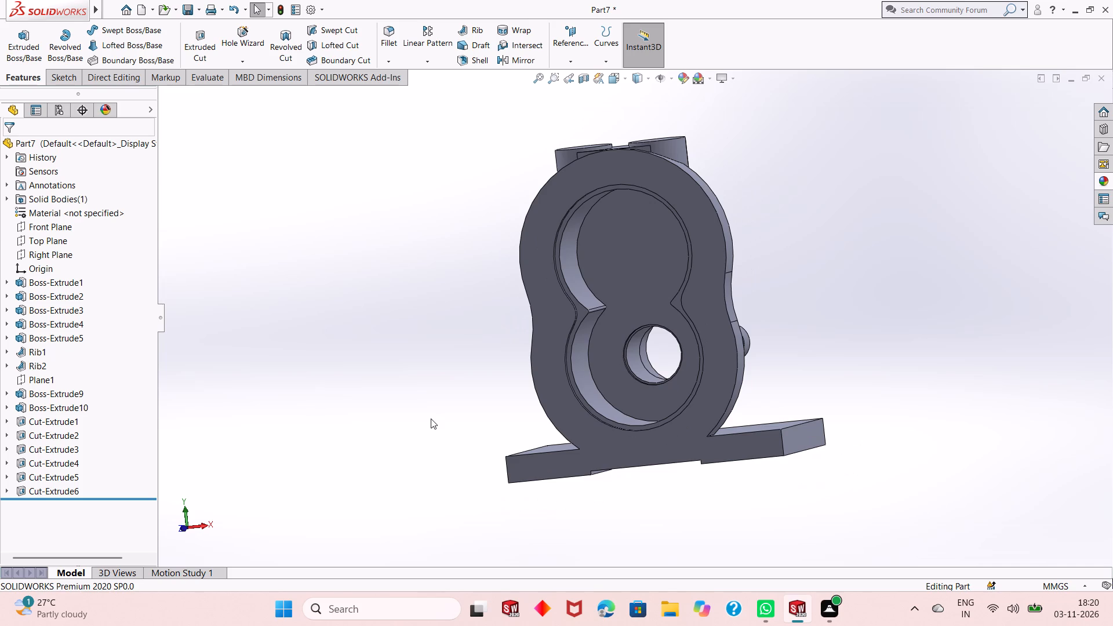
pyautogui.click(601, 432)
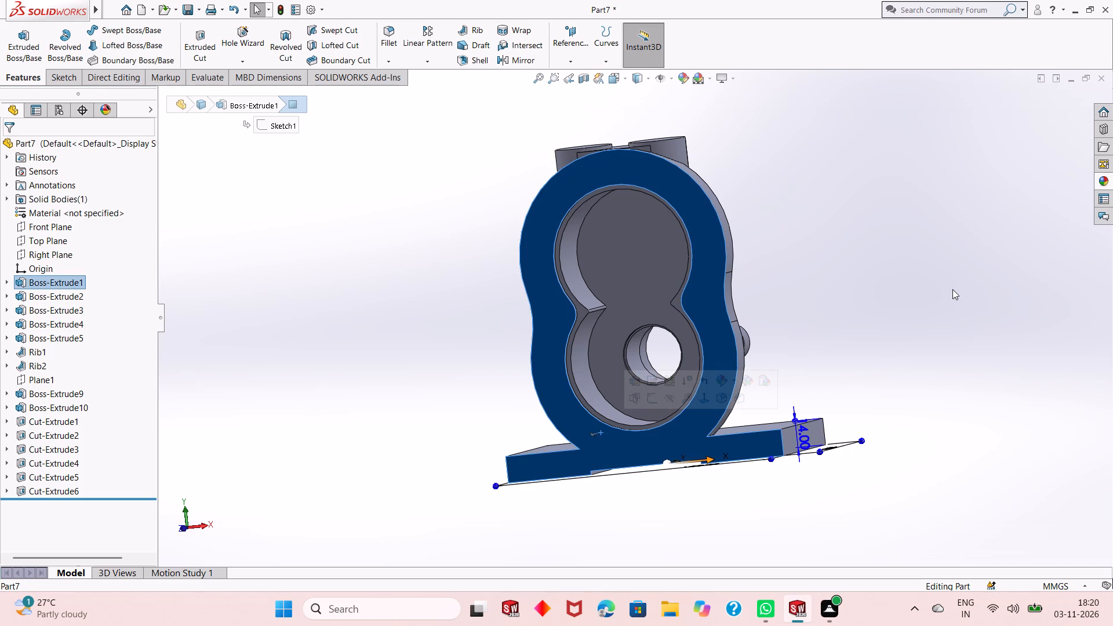
pyautogui.press('Escape')
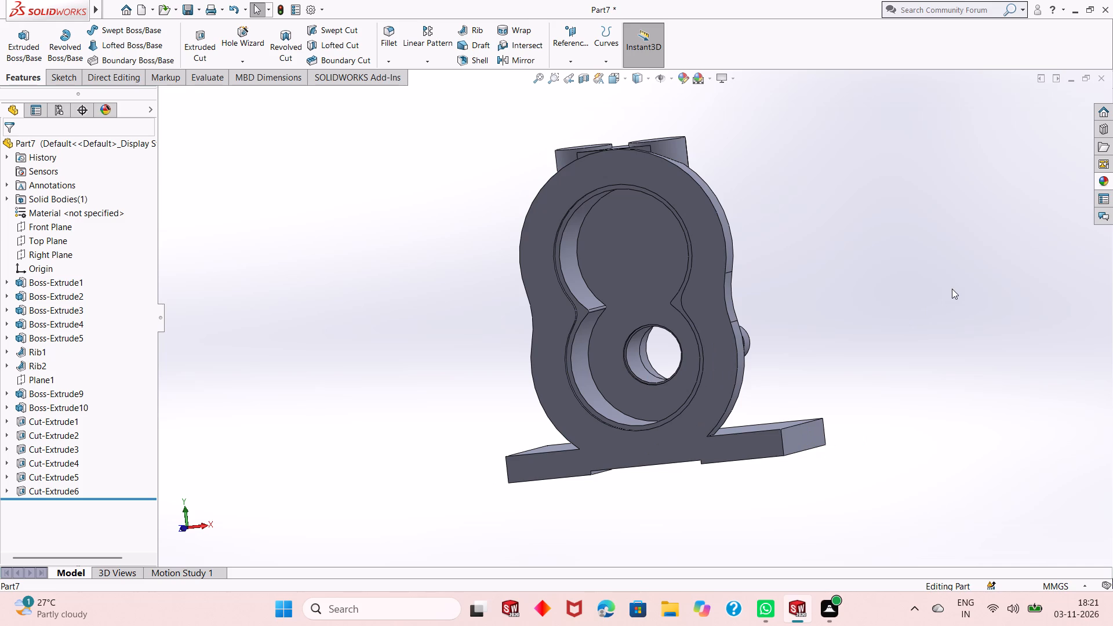
# Edit Boss-Extrude2, the upright's two-lobed front flange, and set its blind depth to 17 mm.
pyautogui.scroll(1, 608, 384)
pyautogui.moveTo(724, 352); pyautogui.dragTo(842, 324, button='middle')
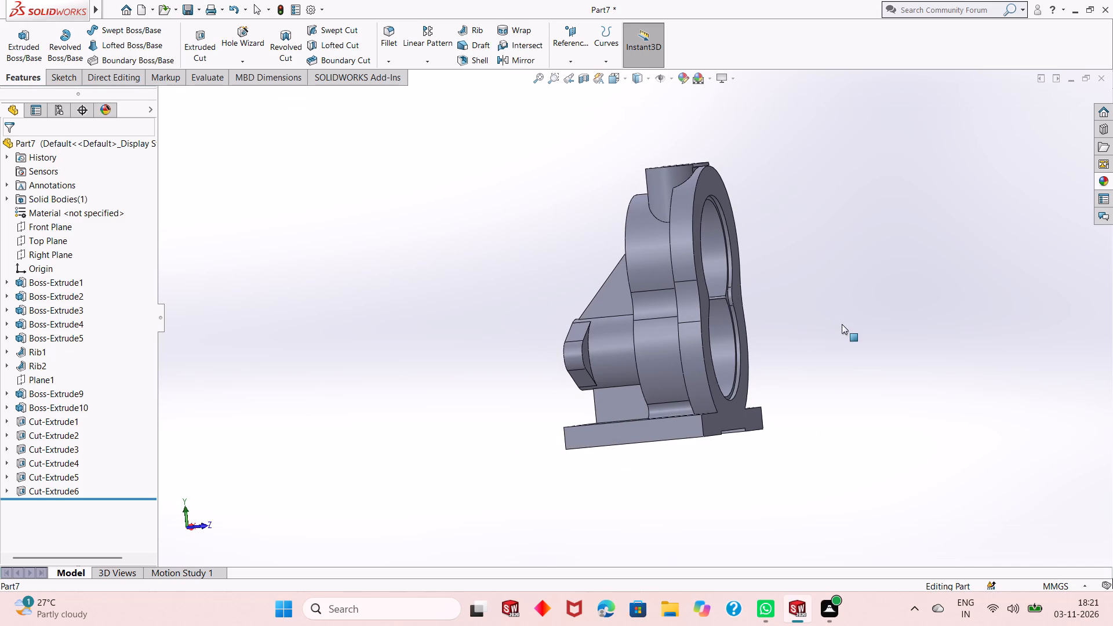
pyautogui.click(708, 391)
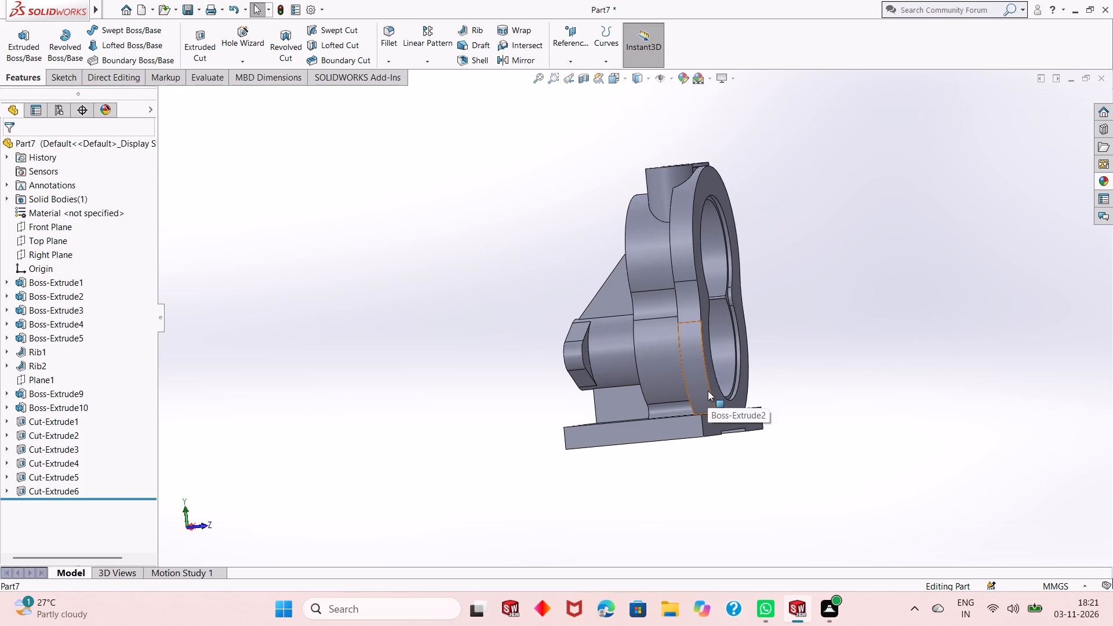
pyautogui.press('Escape')
pyautogui.press('Escape')
pyautogui.click(75, 292)
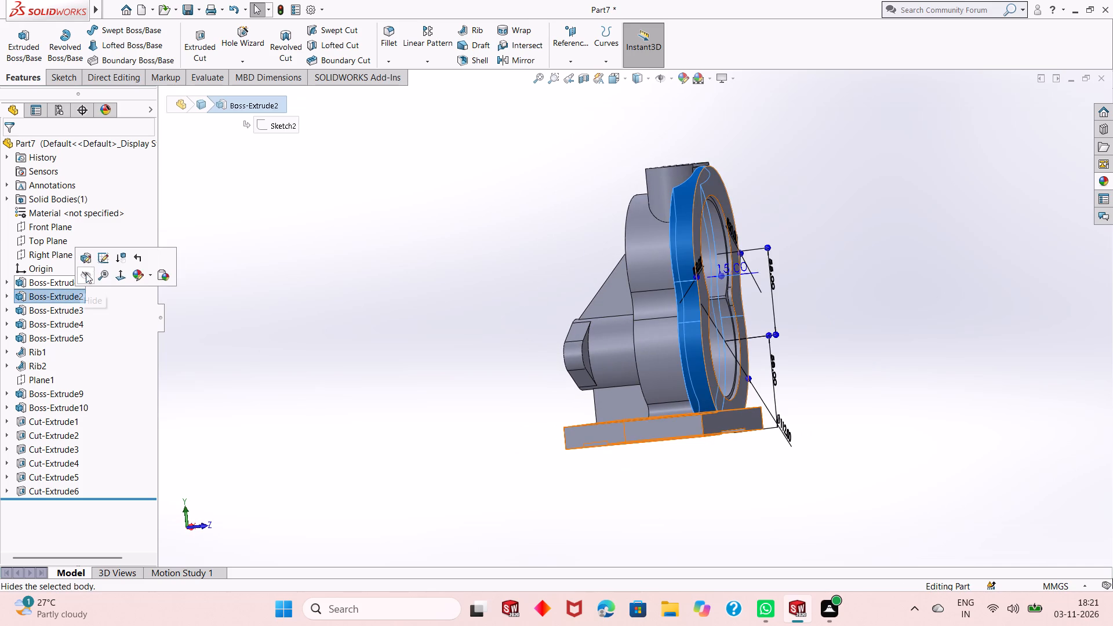
pyautogui.click(88, 259)
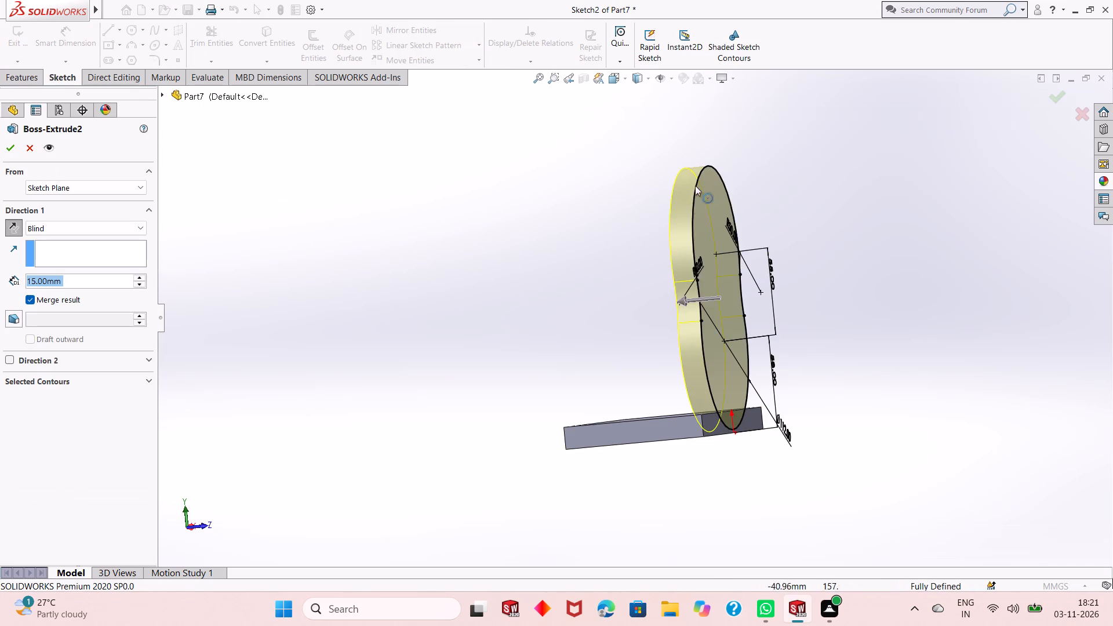
pyautogui.scroll(-2, 712, 181)
pyautogui.scroll(1, 574, 403)
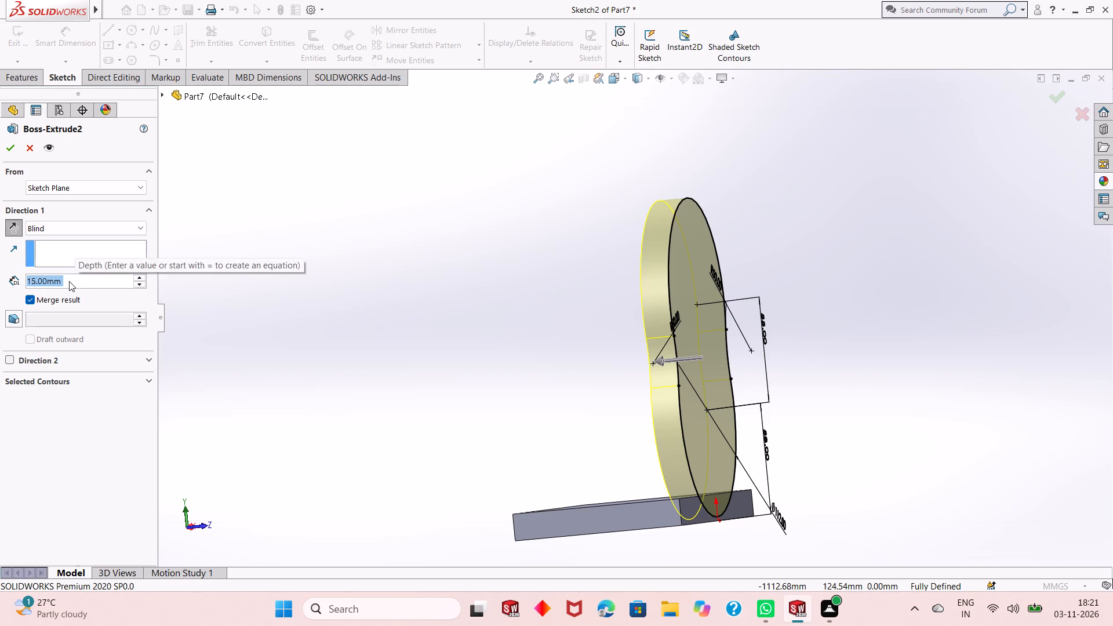
pyautogui.press('1')
pyautogui.press('7')
pyautogui.press('Return')
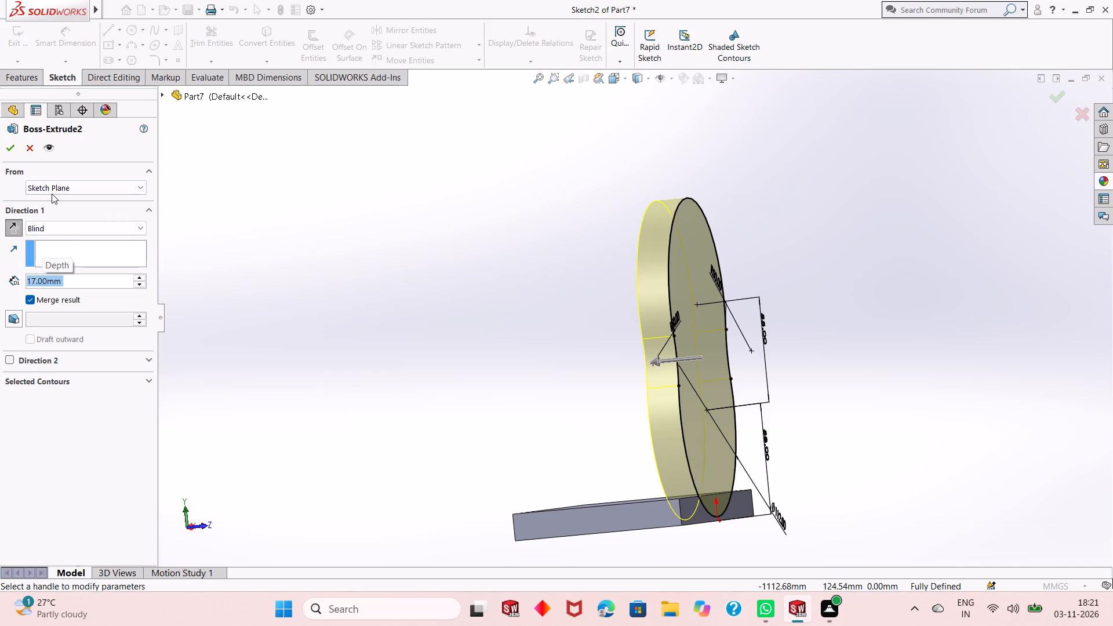
# Start the front flange's extrusion at a 2 mm offset from its sketch plane and apply the feature edit.
pyautogui.click(97, 183)
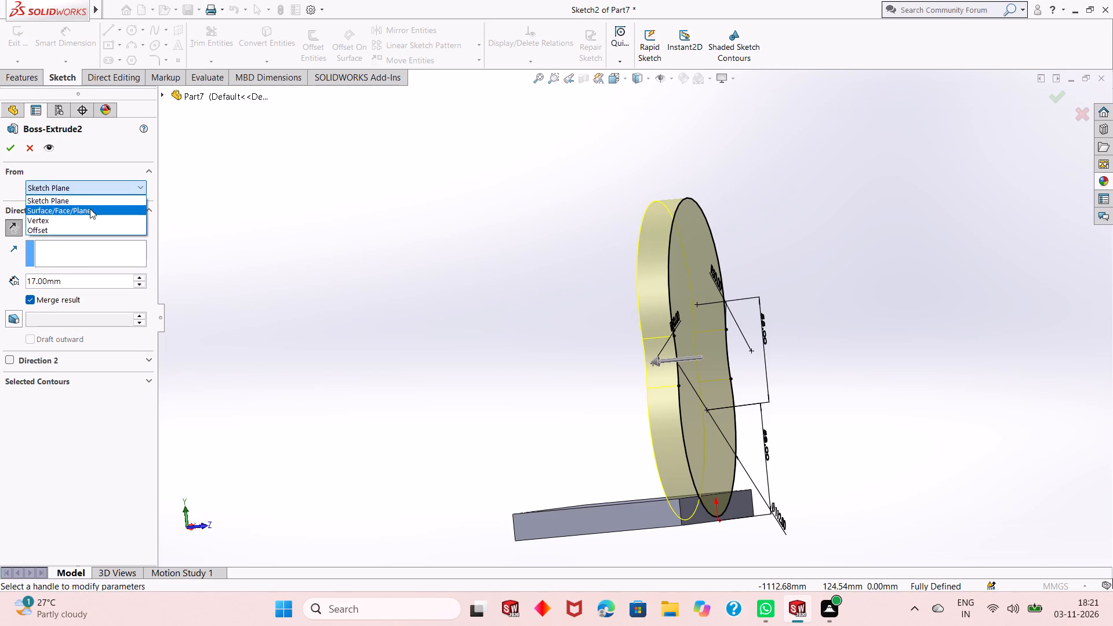
pyautogui.click(90, 228)
pyautogui.doubleClick(81, 212)
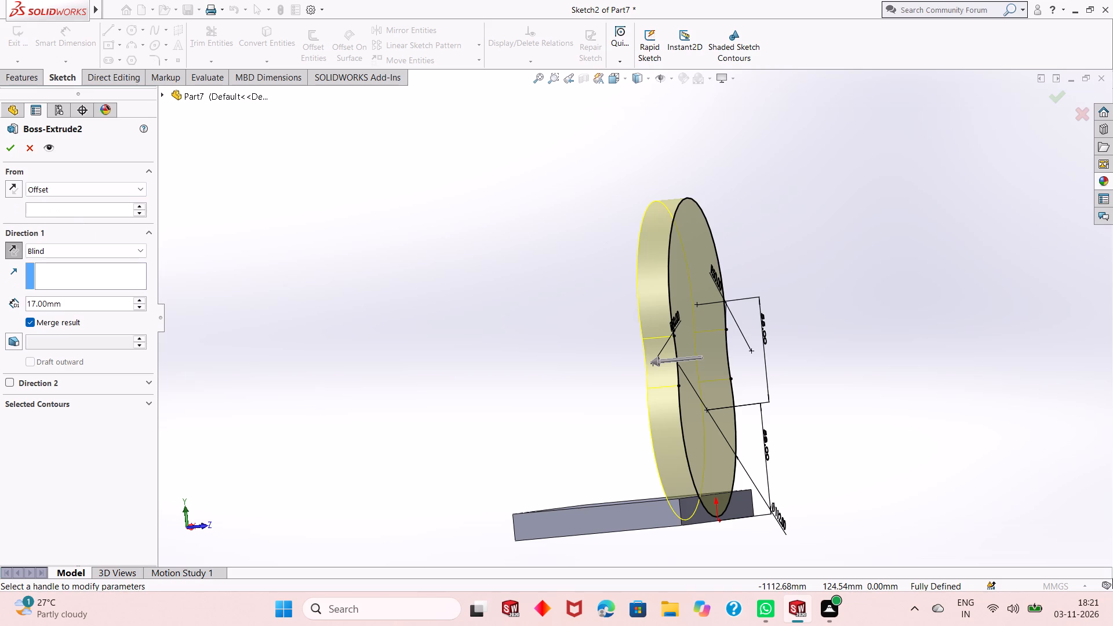
pyautogui.press('2')
pyautogui.press('Return')
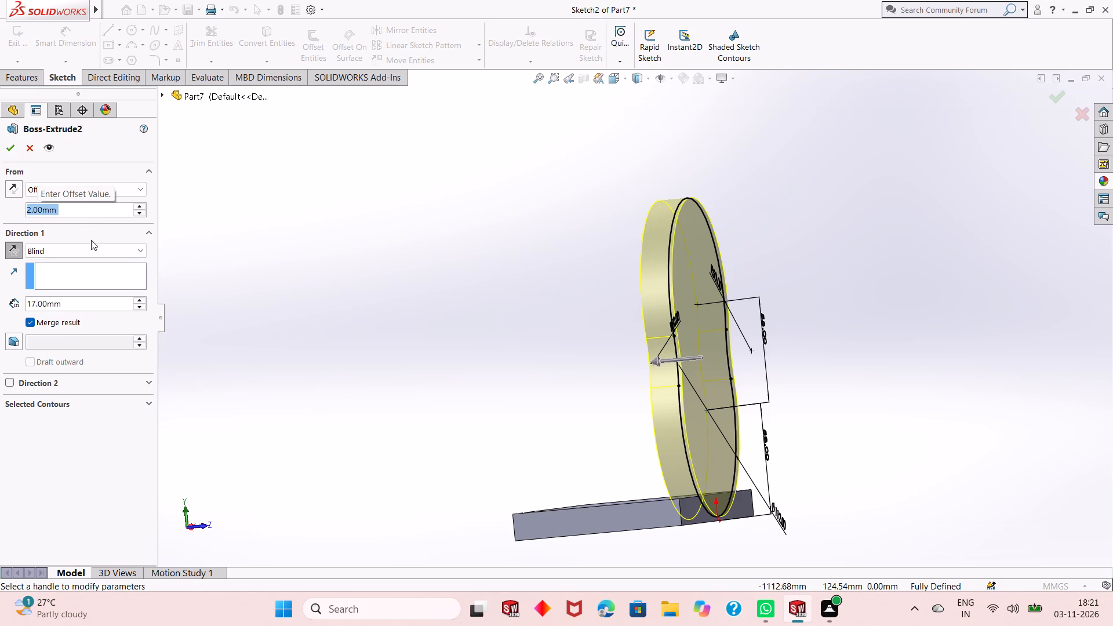
pyautogui.moveTo(505, 461); pyautogui.dragTo(528, 410, button='middle')
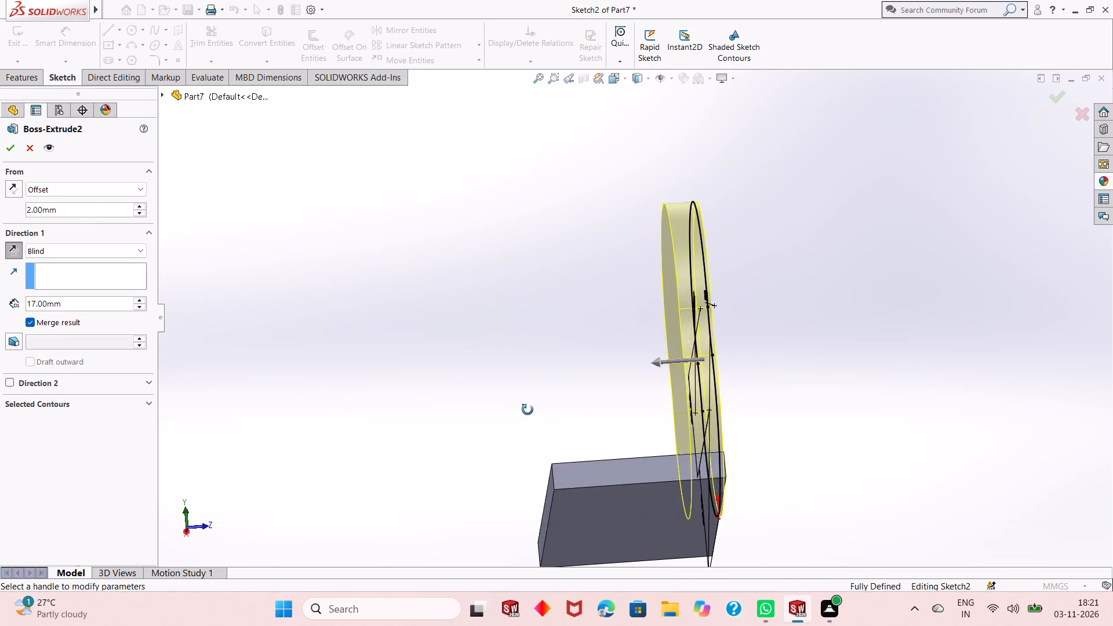
pyautogui.moveTo(528, 410); pyautogui.dragTo(520, 423, button='middle')
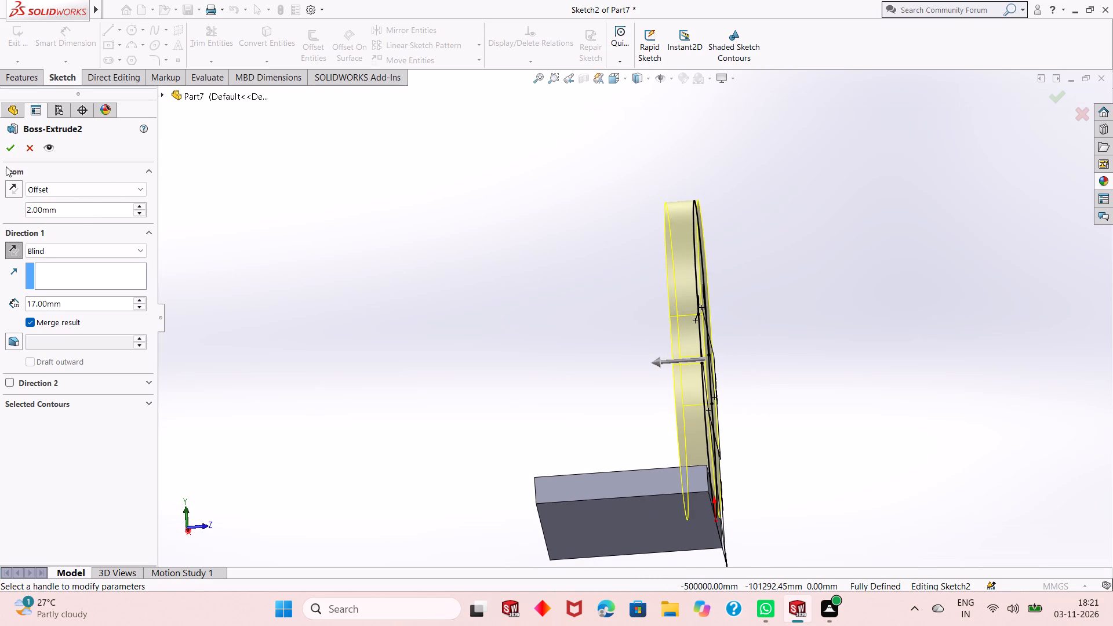
pyautogui.click(9, 152)
# Examine the edited flange from the side and front, checking its front face against the base and cavity.
pyautogui.moveTo(802, 378); pyautogui.dragTo(805, 393, button='middle')
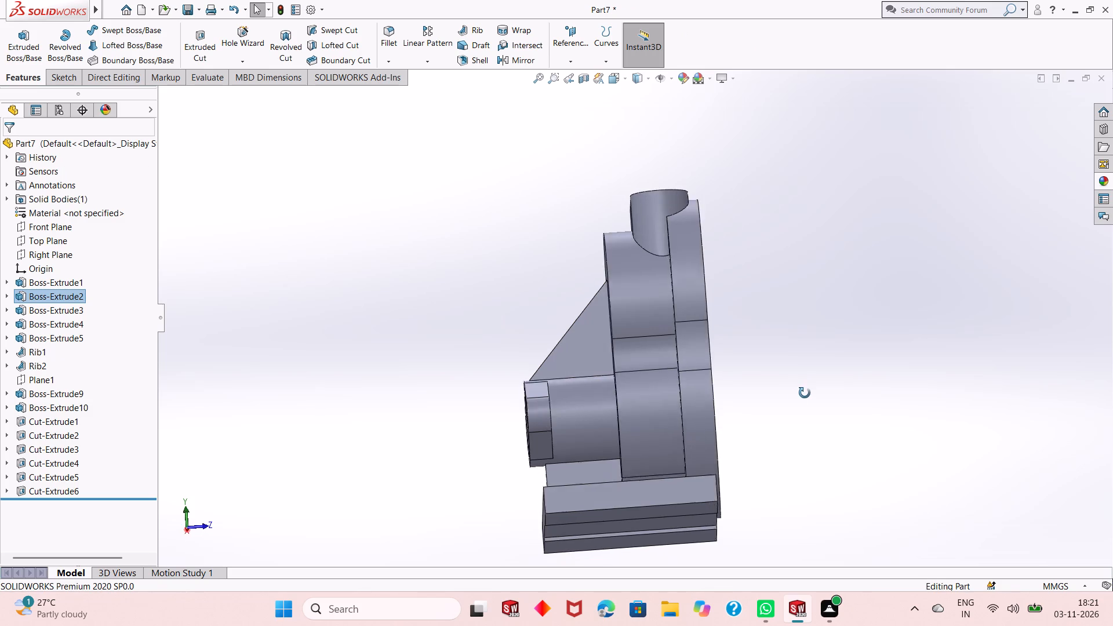
pyautogui.moveTo(805, 393); pyautogui.dragTo(769, 417, button='middle')
pyautogui.moveTo(769, 391); pyautogui.dragTo(776, 427, button='middle')
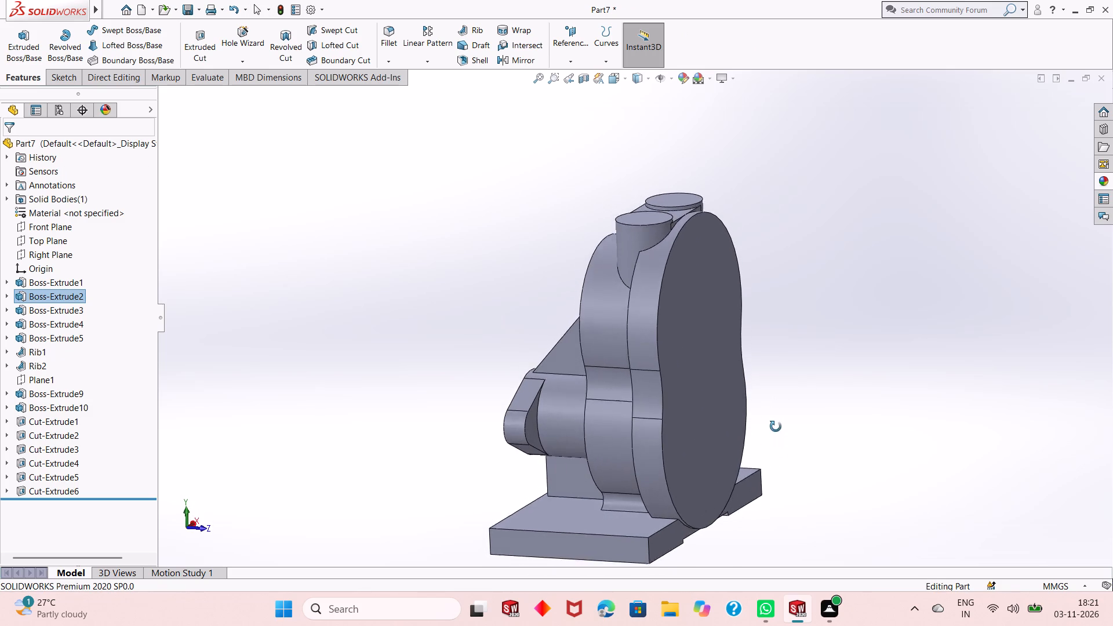
pyautogui.moveTo(776, 427); pyautogui.dragTo(773, 409, button='middle')
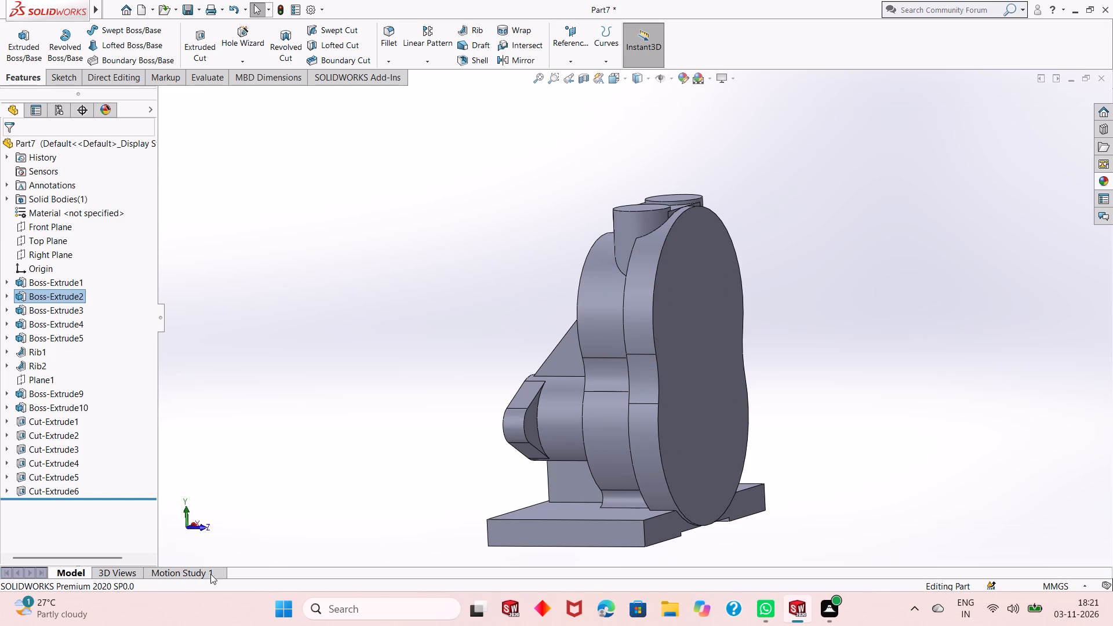
pyautogui.moveTo(316, 588); pyautogui.dragTo(322, 590, button='middle')
pyautogui.moveTo(507, 488); pyautogui.dragTo(521, 485, button='middle')
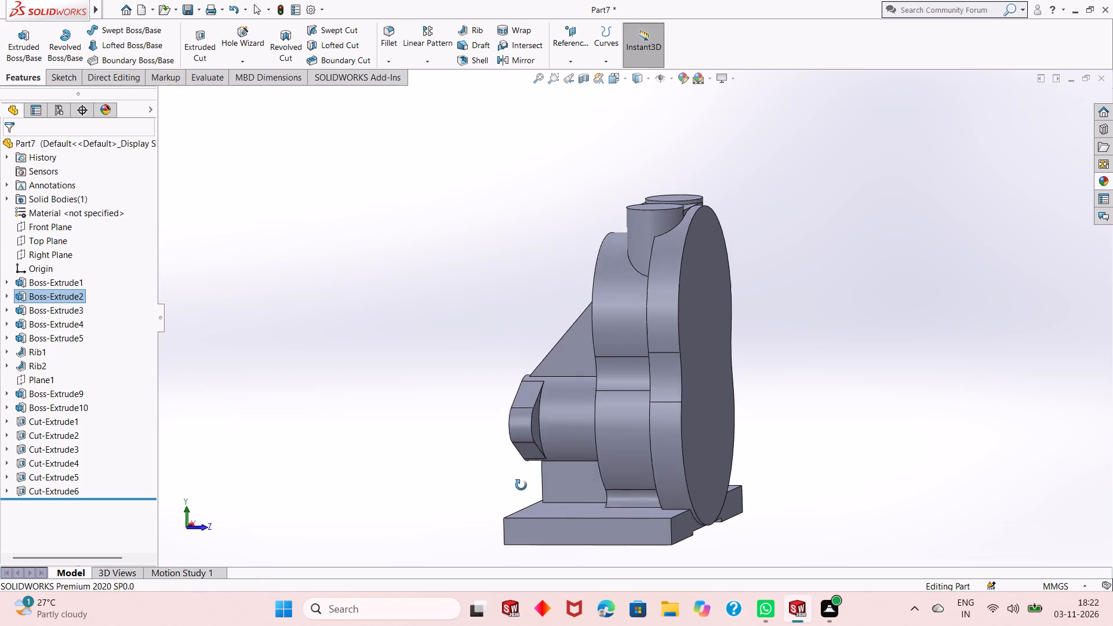
pyautogui.moveTo(521, 485); pyautogui.dragTo(539, 474, button='middle')
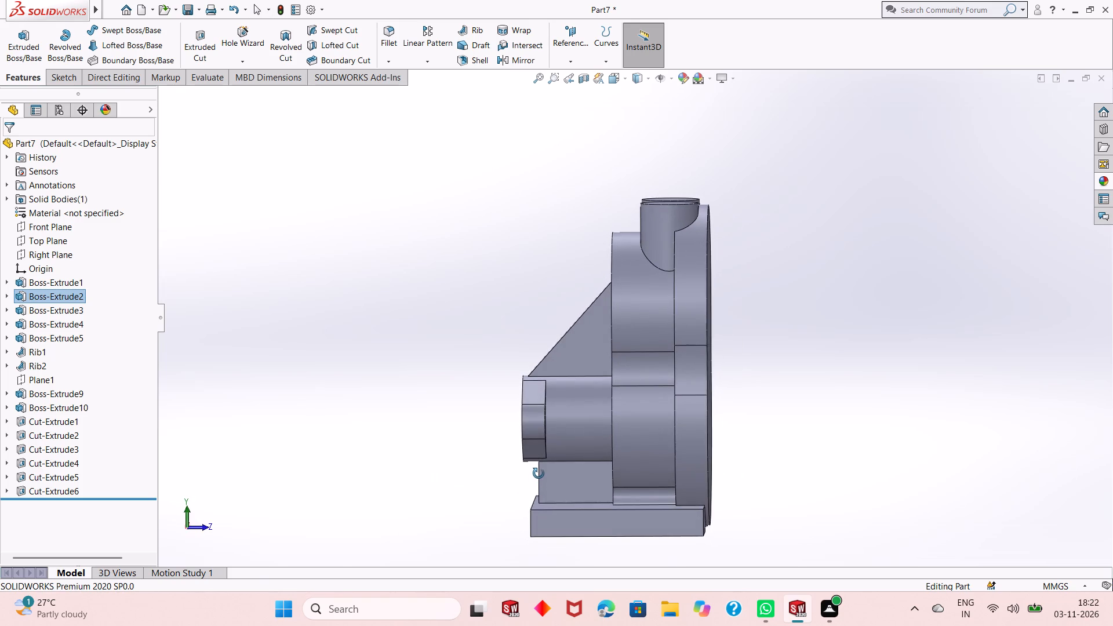
pyautogui.moveTo(539, 474); pyautogui.dragTo(539, 467, button='middle')
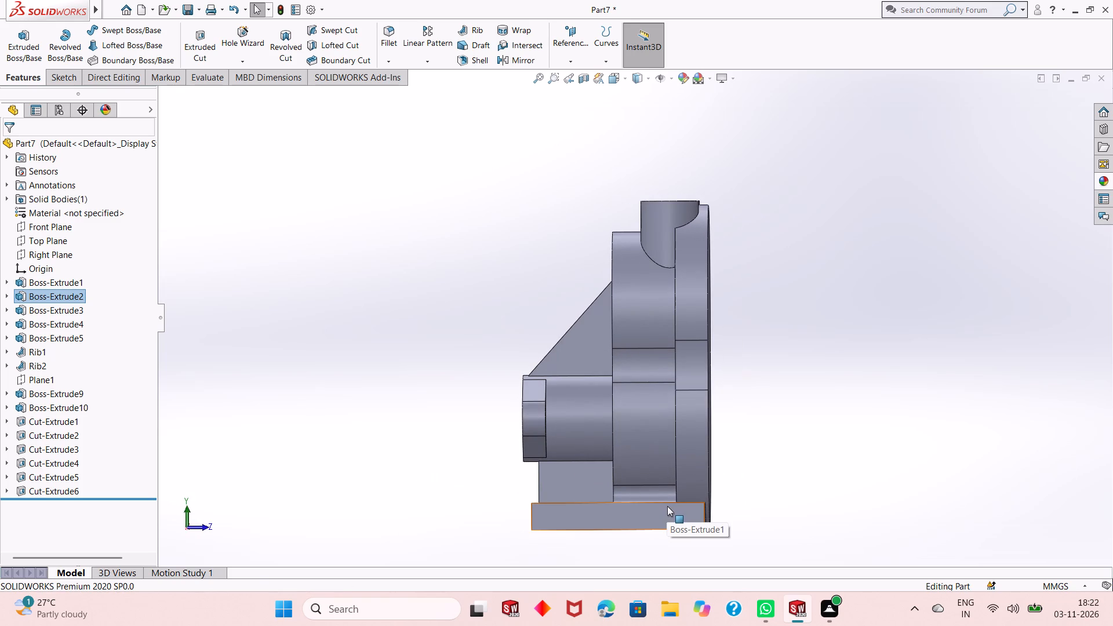
pyautogui.moveTo(667, 508); pyautogui.dragTo(593, 537, button='middle')
pyautogui.scroll(1, 609, 440)
pyautogui.scroll(-2, 619, 330)
pyautogui.scroll(2, 617, 404)
pyautogui.moveTo(617, 407); pyautogui.dragTo(648, 384, button='middle')
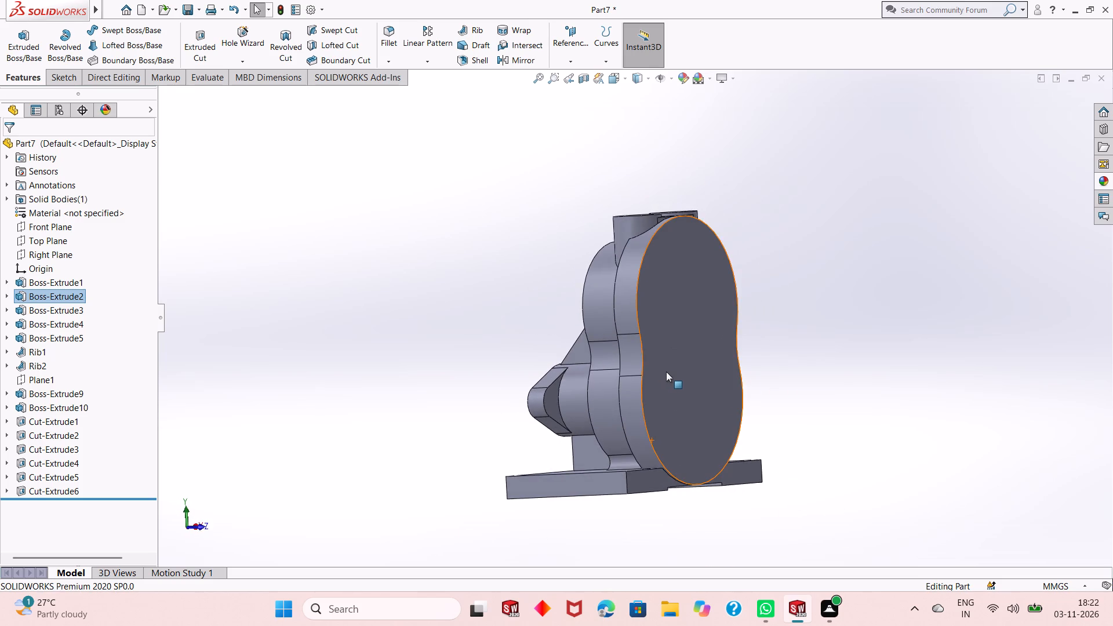
pyautogui.scroll(-2, 666, 372)
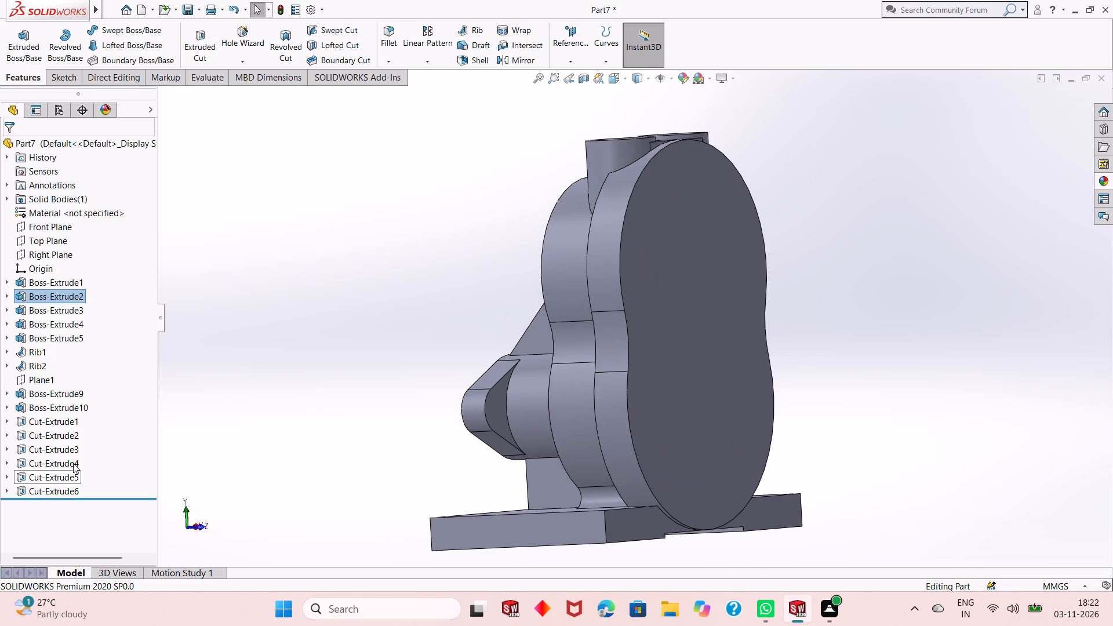
# Highlight Cut-Extrude4 and inspect the bore through the flanged cylinder from the back of the part.
pyautogui.click(73, 463)
pyautogui.moveTo(326, 450); pyautogui.dragTo(351, 458, button='middle')
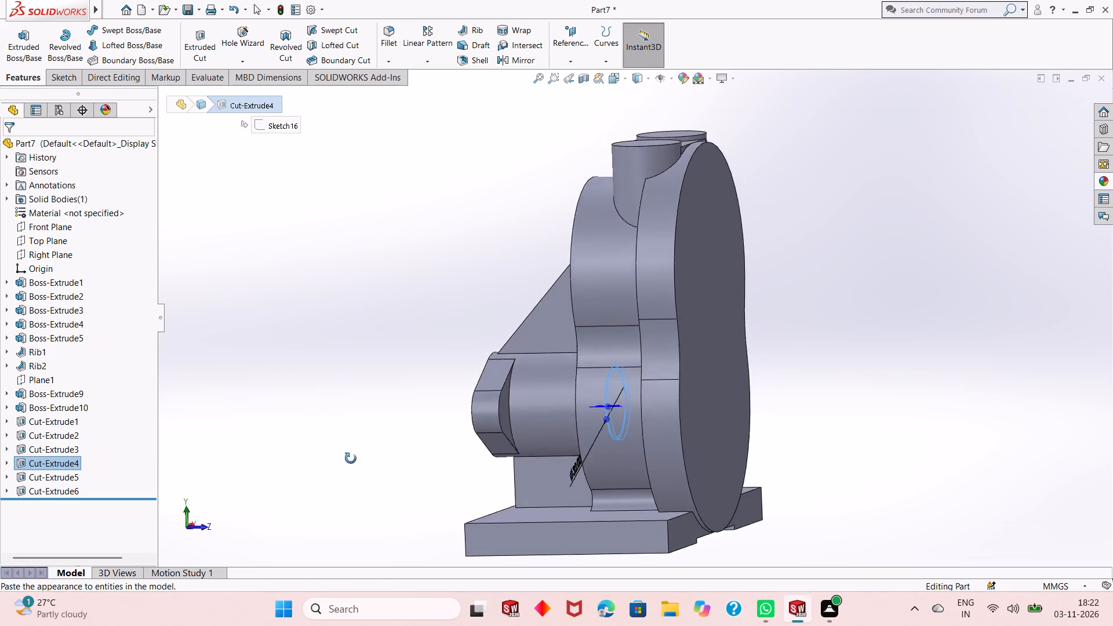
pyautogui.moveTo(351, 458); pyautogui.dragTo(472, 446, button='middle')
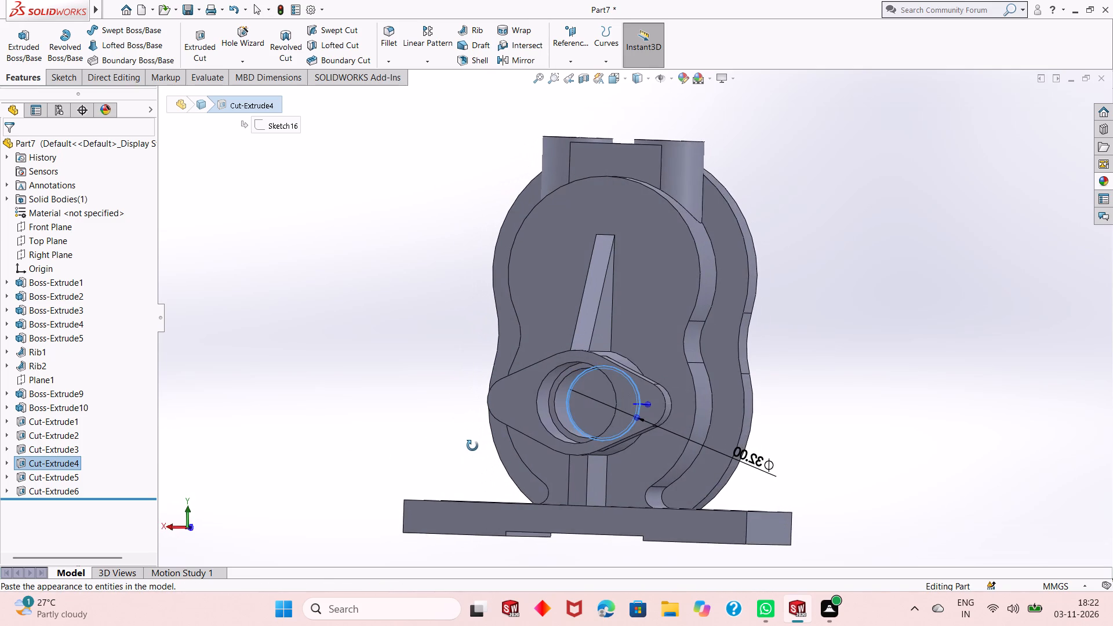
pyautogui.moveTo(472, 446); pyautogui.dragTo(461, 449, button='middle')
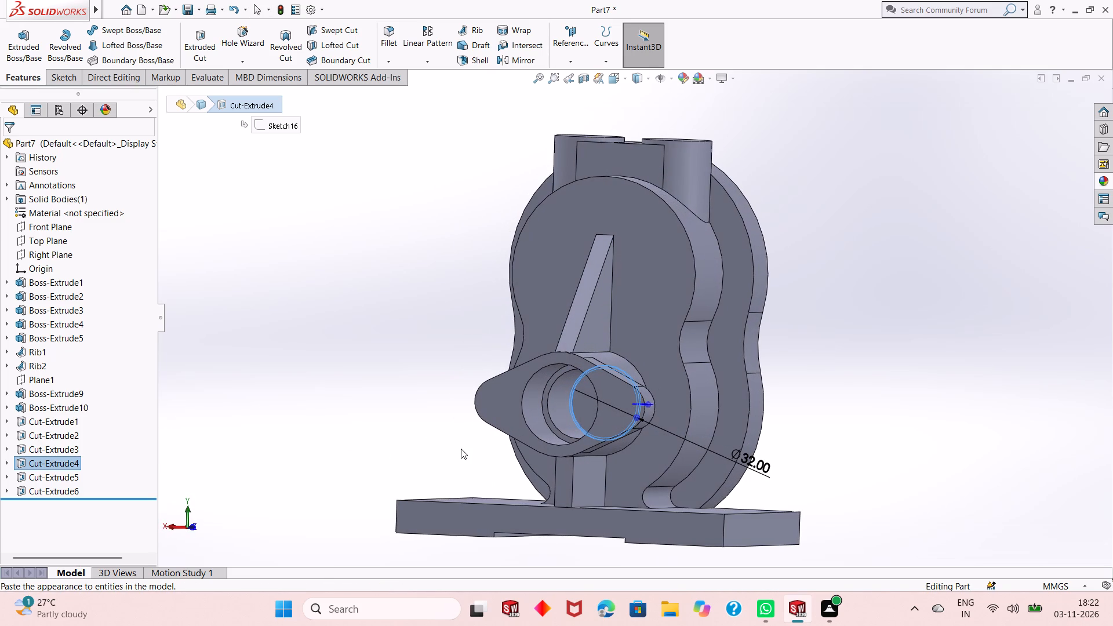
pyautogui.press('Escape')
pyautogui.moveTo(611, 430); pyautogui.dragTo(629, 435, button='middle')
pyautogui.moveTo(624, 393); pyautogui.dragTo(609, 403, button='middle')
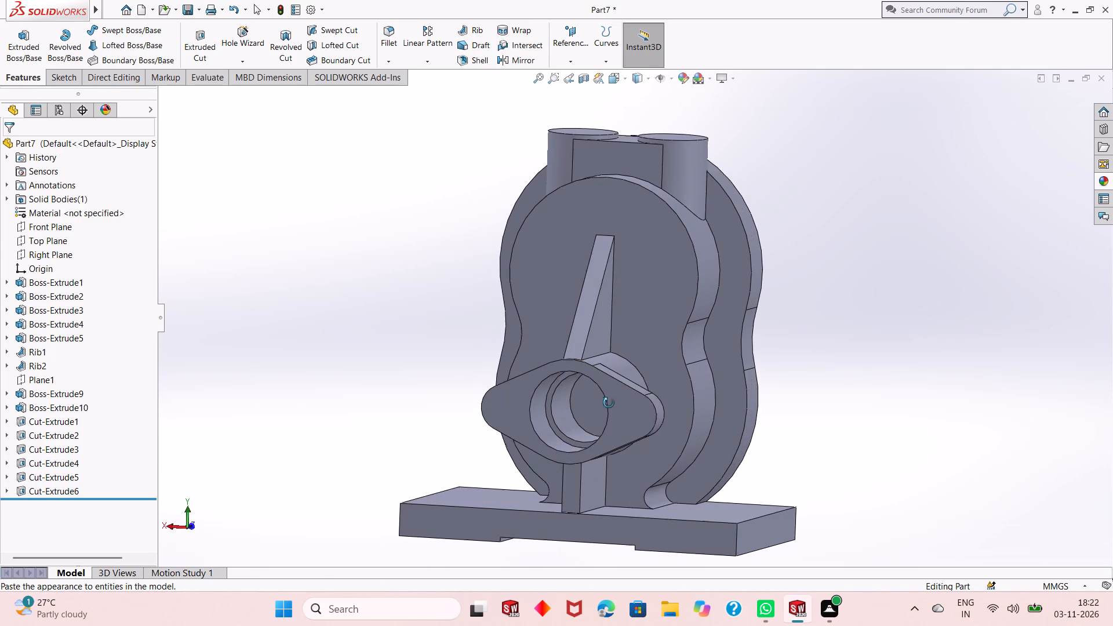
pyautogui.moveTo(609, 403); pyautogui.dragTo(600, 406, button='middle')
# Section the part along the Right Plane and examine the cavity, bore and flange walls in profile.
pyautogui.click(587, 82)
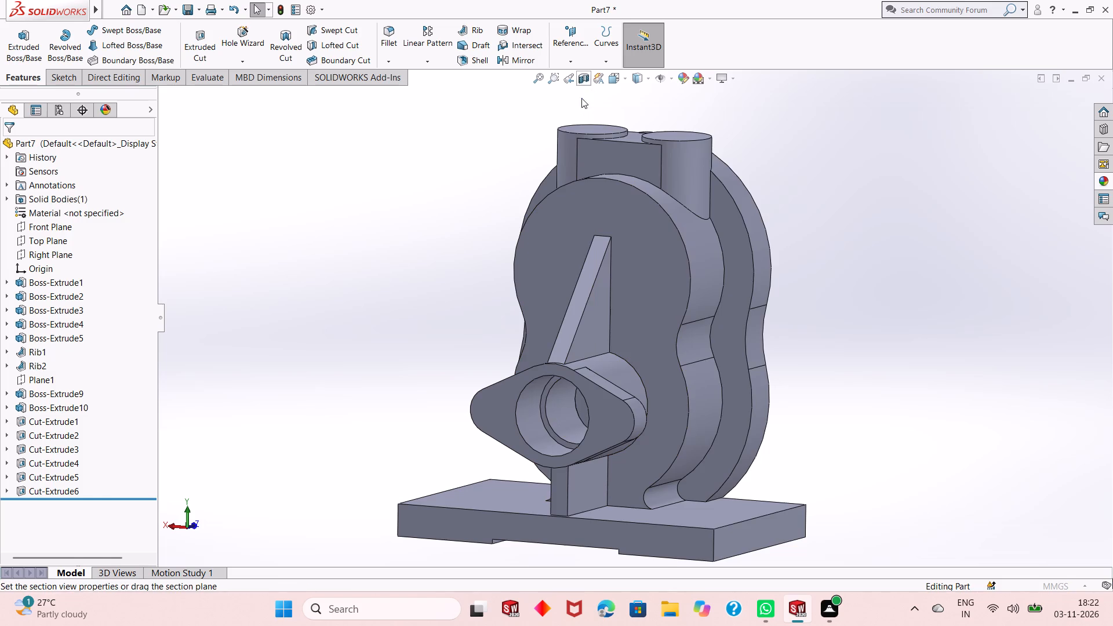
pyautogui.moveTo(758, 363); pyautogui.dragTo(685, 350, button='middle')
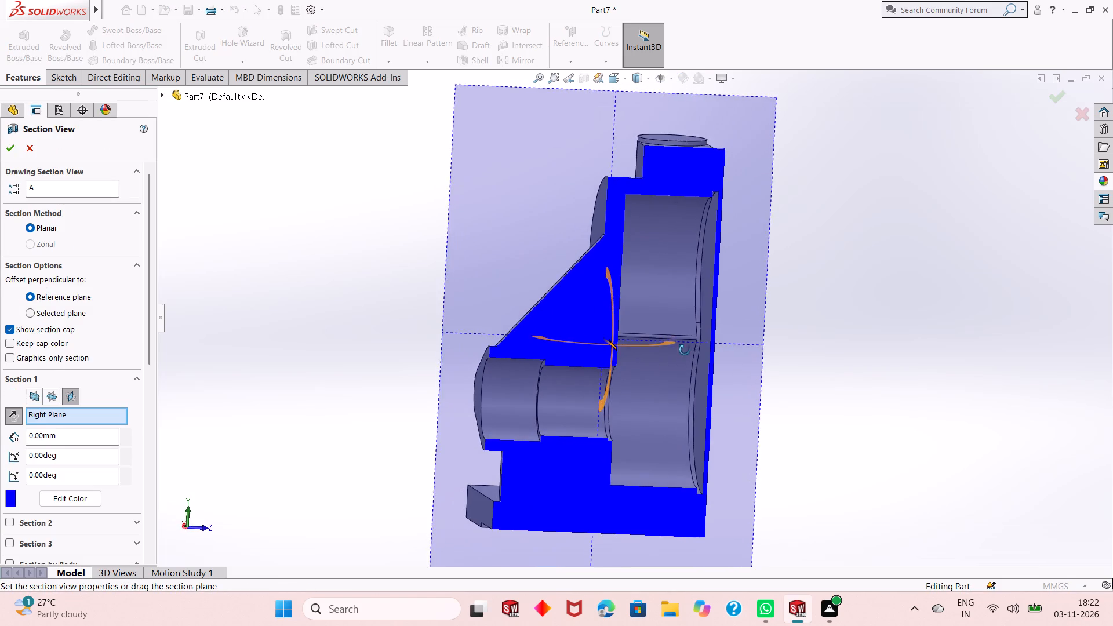
pyautogui.moveTo(685, 350); pyautogui.dragTo(747, 343, button='middle')
pyautogui.moveTo(746, 354); pyautogui.dragTo(721, 374, button='middle')
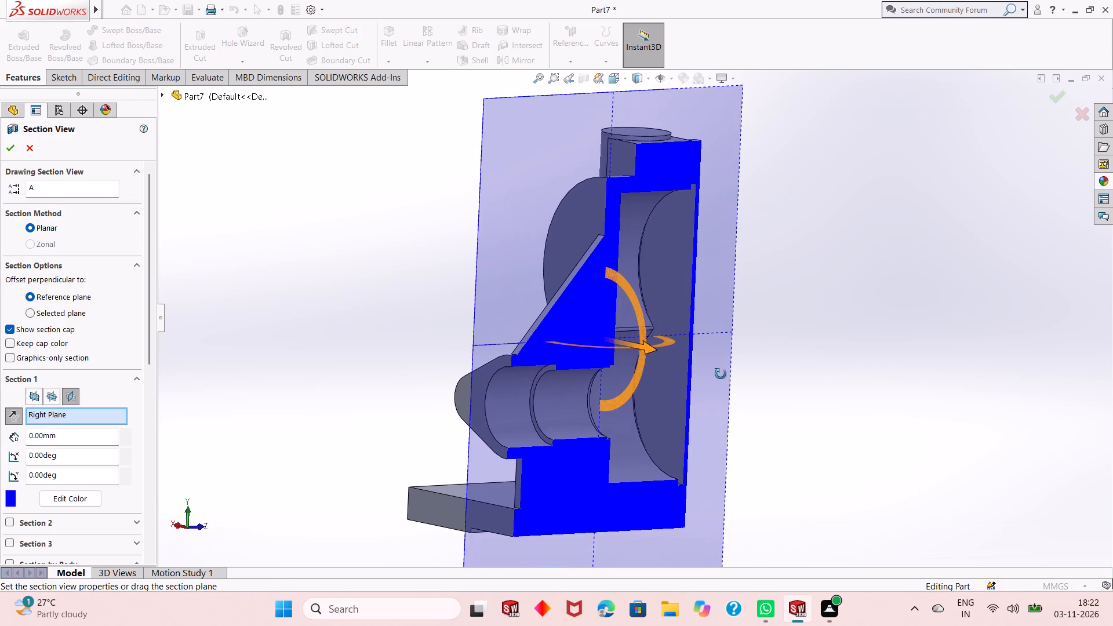
pyautogui.moveTo(721, 374); pyautogui.dragTo(680, 383, button='middle')
pyautogui.scroll(-3, 674, 266)
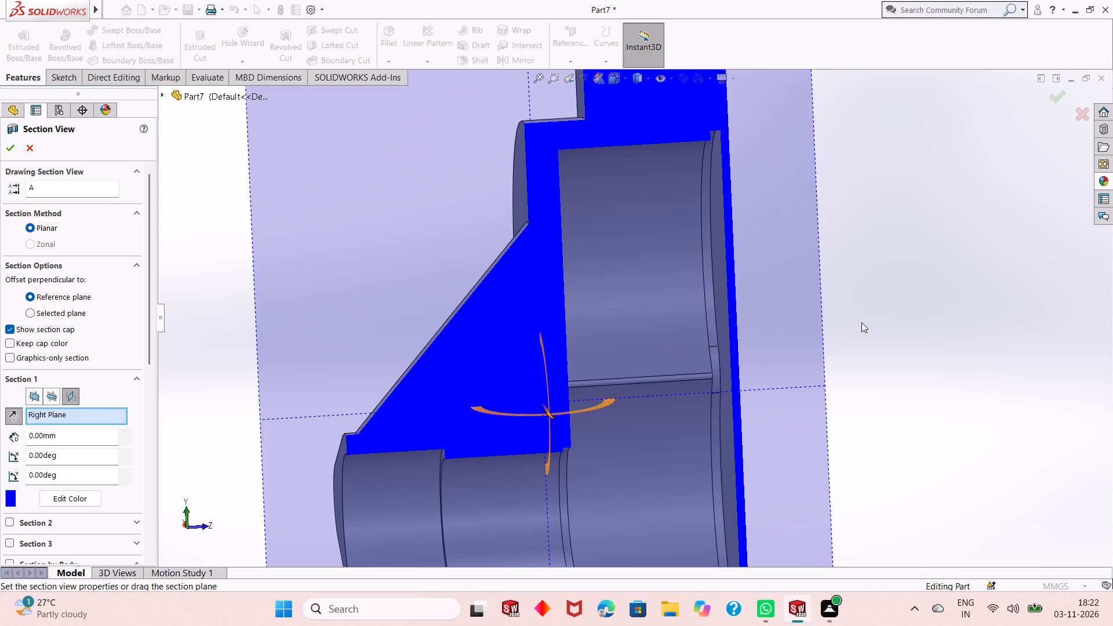
pyautogui.press('Escape')
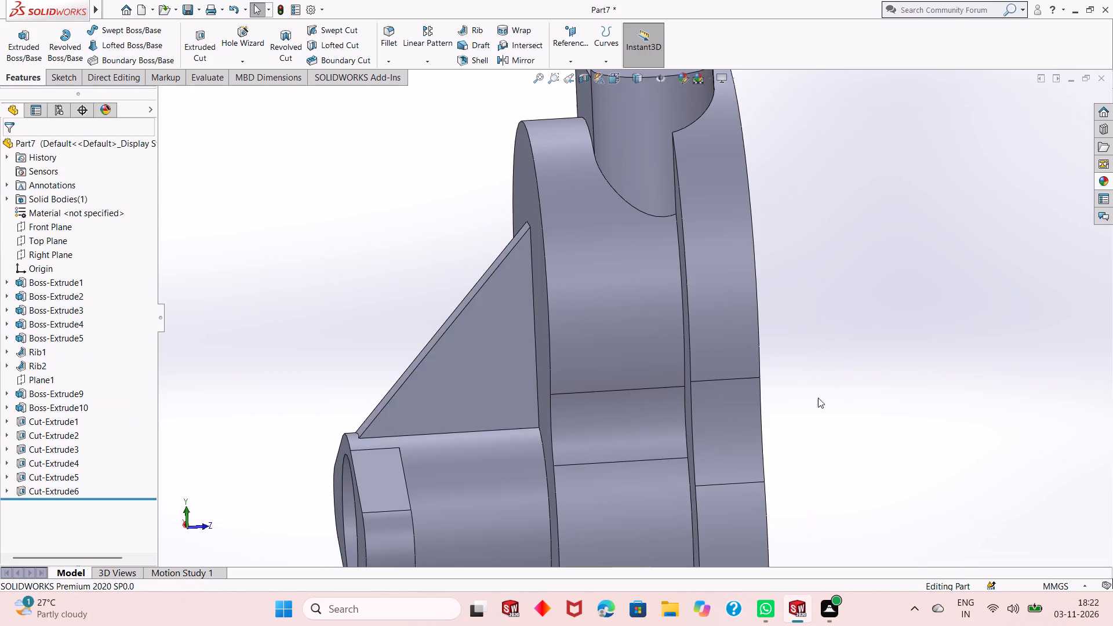
# Edit Cut-Extrude5, the two-lobed cut in the flange face, to start at a 2.5 mm offset from its sketch plane.
pyautogui.scroll(1, 807, 398)
pyautogui.scroll(1, 665, 401)
pyautogui.scroll(1, 735, 380)
pyautogui.moveTo(737, 380); pyautogui.dragTo(696, 373, button='middle')
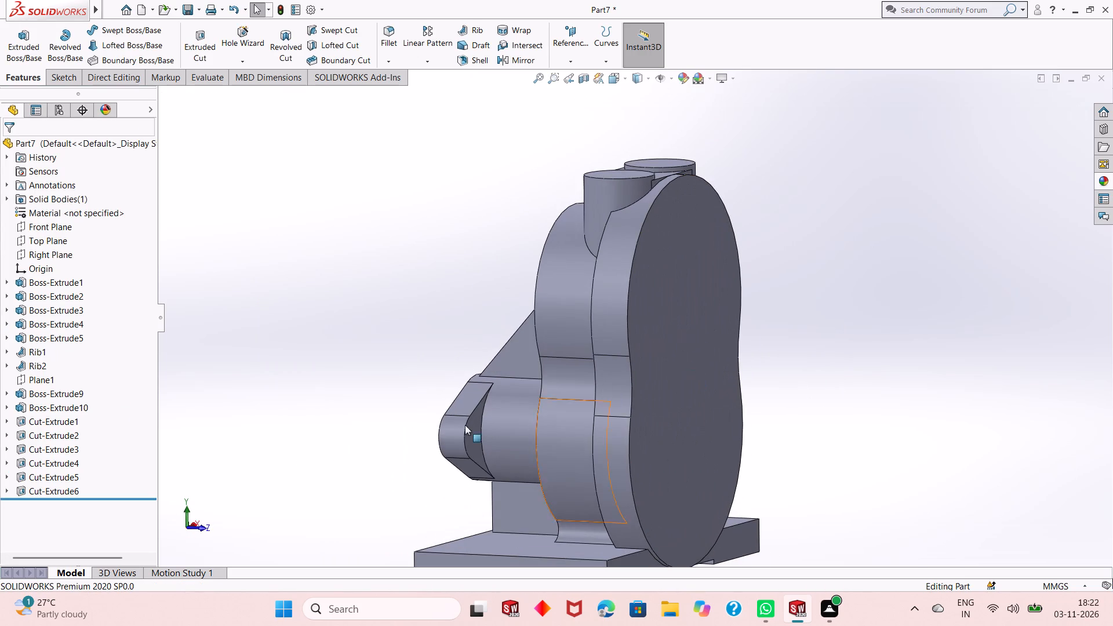
pyautogui.click(56, 474)
pyautogui.click(69, 442)
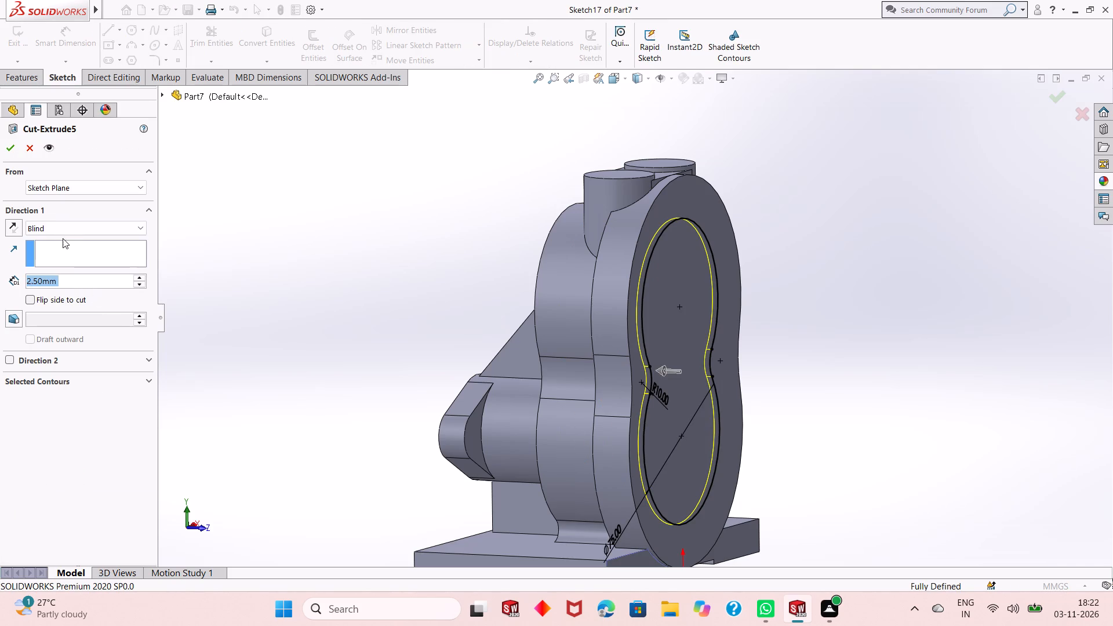
pyautogui.click(92, 189)
pyautogui.click(77, 232)
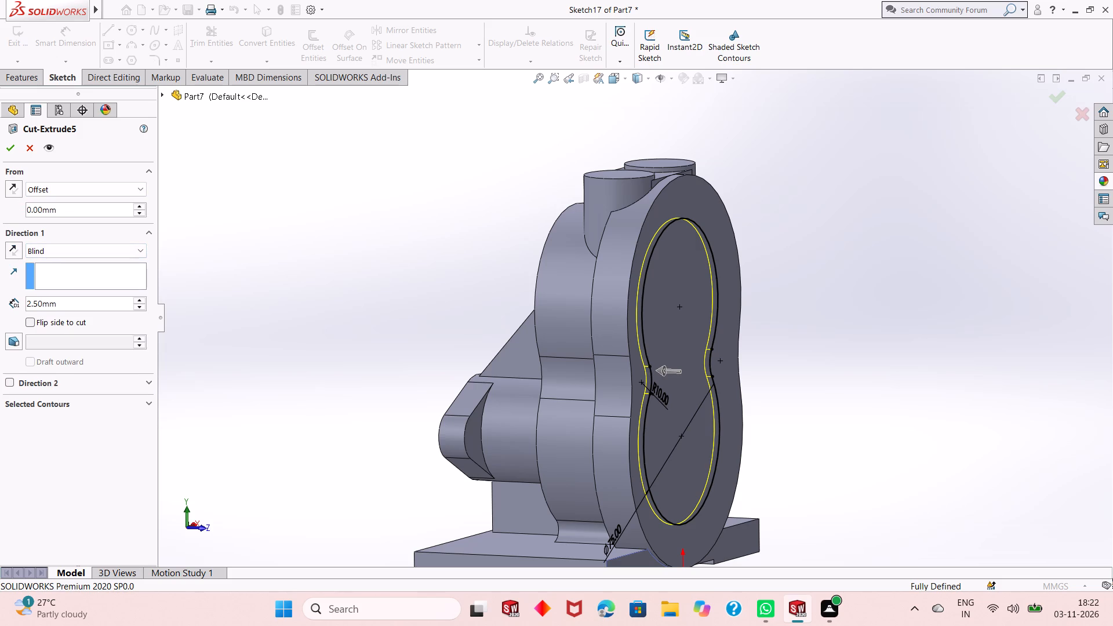
pyautogui.doubleClick(68, 215)
pyautogui.write('2.5')
pyautogui.press('Return')
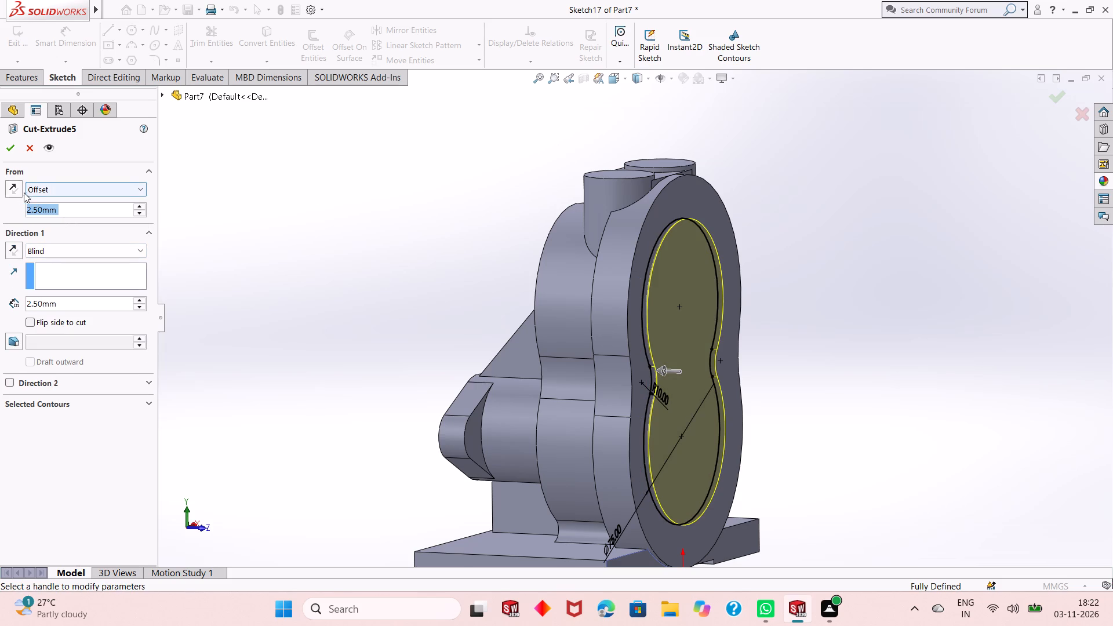
pyautogui.click(9, 147)
# Examine the reopened two-lobed cavity and the recessed rim around its opening from several angles.
pyautogui.moveTo(318, 315); pyautogui.dragTo(267, 311, button='middle')
pyautogui.scroll(-3, 562, 354)
pyautogui.scroll(4, 589, 371)
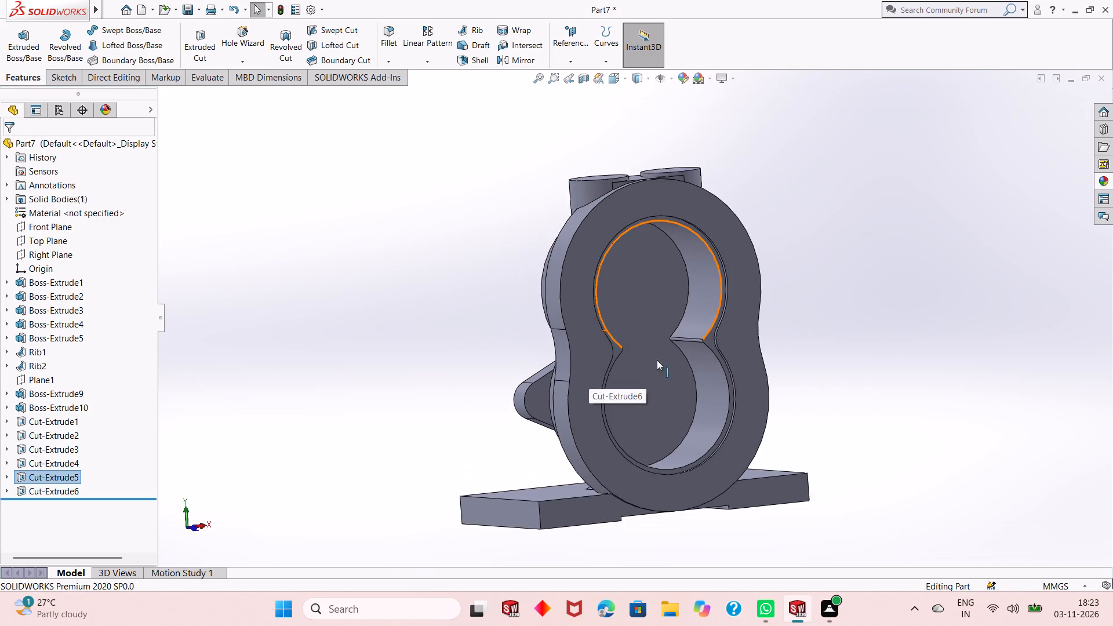
pyautogui.moveTo(797, 369); pyautogui.dragTo(846, 373, button='middle')
pyautogui.scroll(-3, 806, 361)
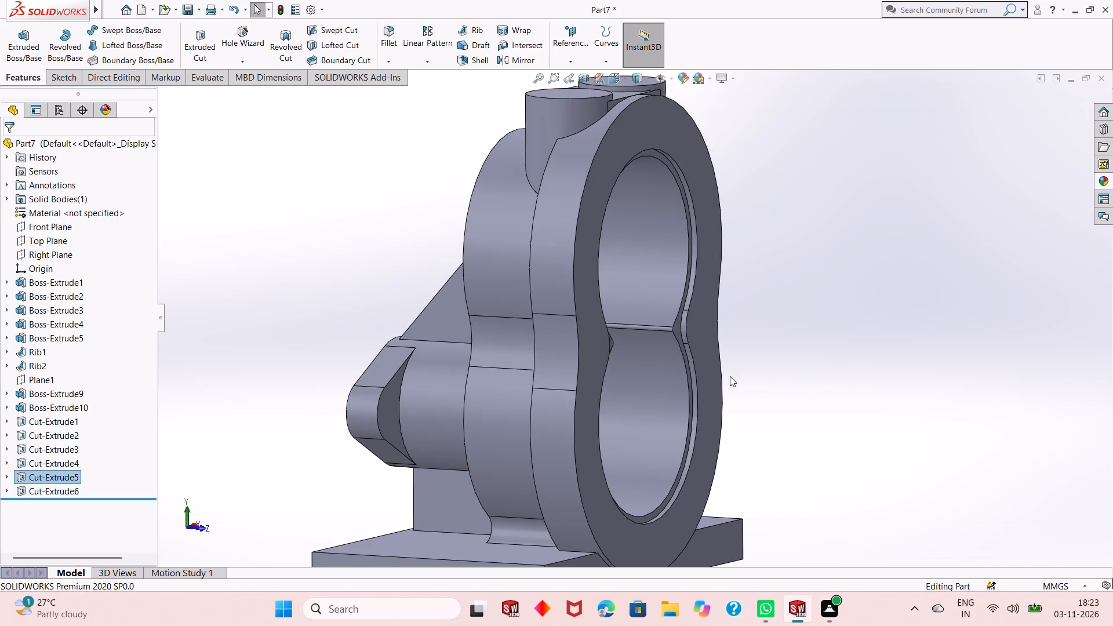
pyautogui.moveTo(728, 380); pyautogui.dragTo(719, 383, button='middle')
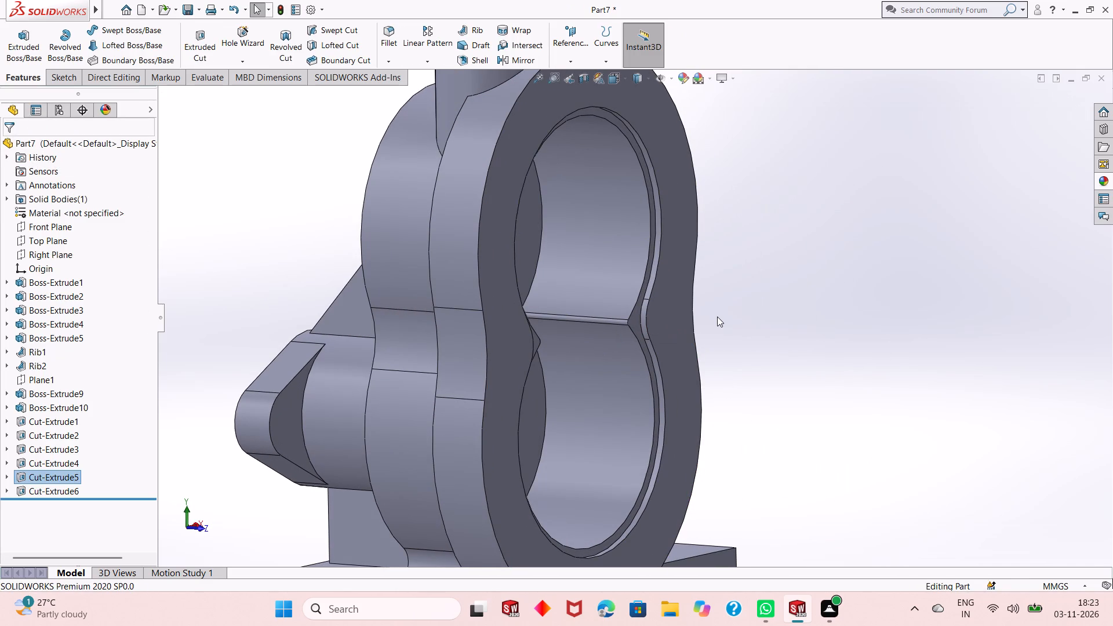
pyautogui.moveTo(725, 320); pyautogui.dragTo(716, 330, button='middle')
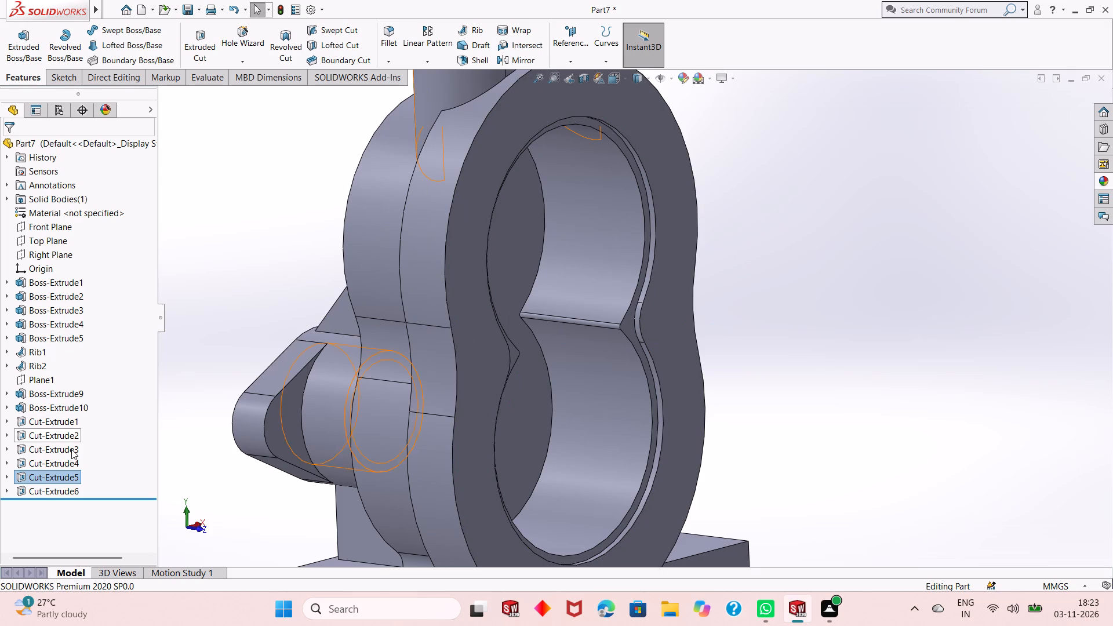
pyautogui.scroll(1, 583, 434)
pyautogui.click(817, 379)
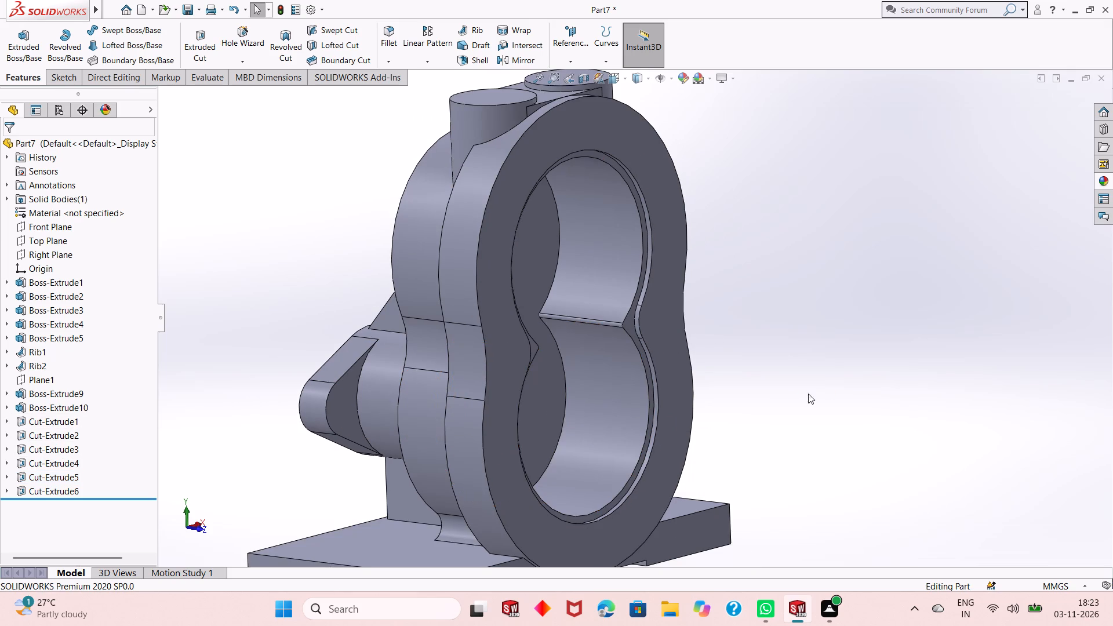
pyautogui.moveTo(798, 410); pyautogui.dragTo(742, 425, button='middle')
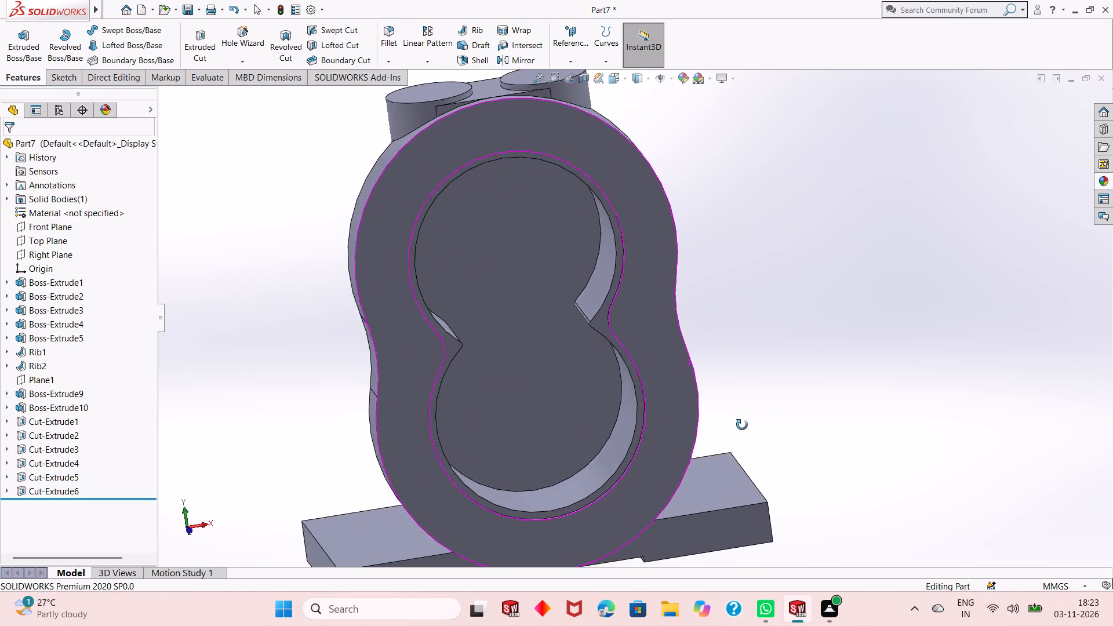
pyautogui.moveTo(742, 425); pyautogui.dragTo(694, 458, button='middle')
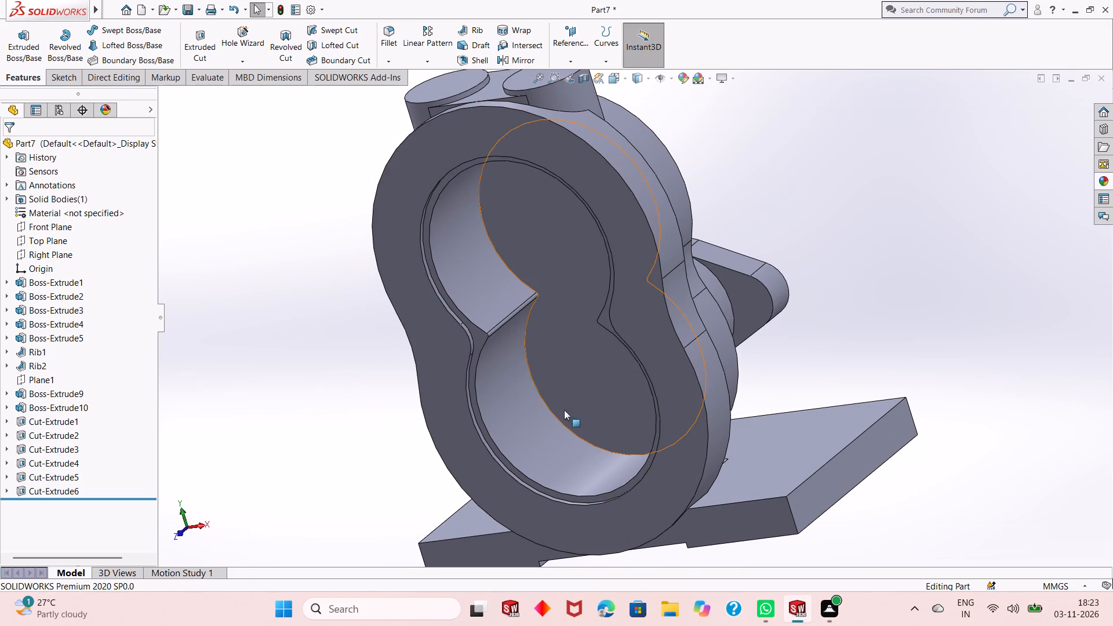
# Inspect the stepped rim at the cavity's narrow waist close up and across the whole flange face.
pyautogui.moveTo(500, 340); pyautogui.dragTo(483, 374, button='middle')
pyautogui.scroll(-3, 474, 346)
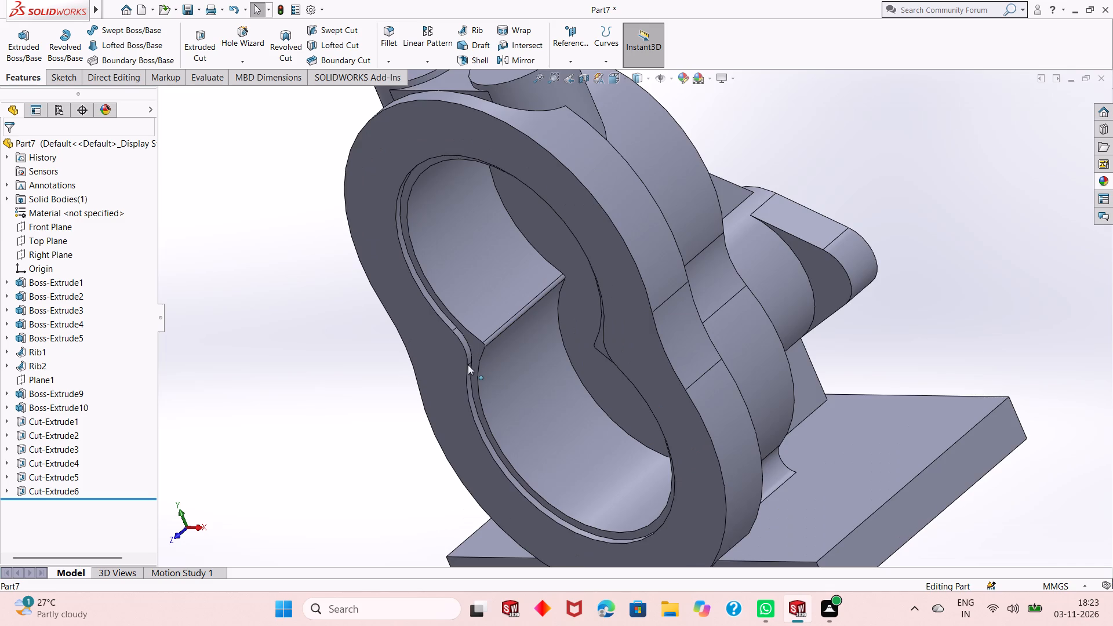
pyautogui.scroll(-1, 391, 390)
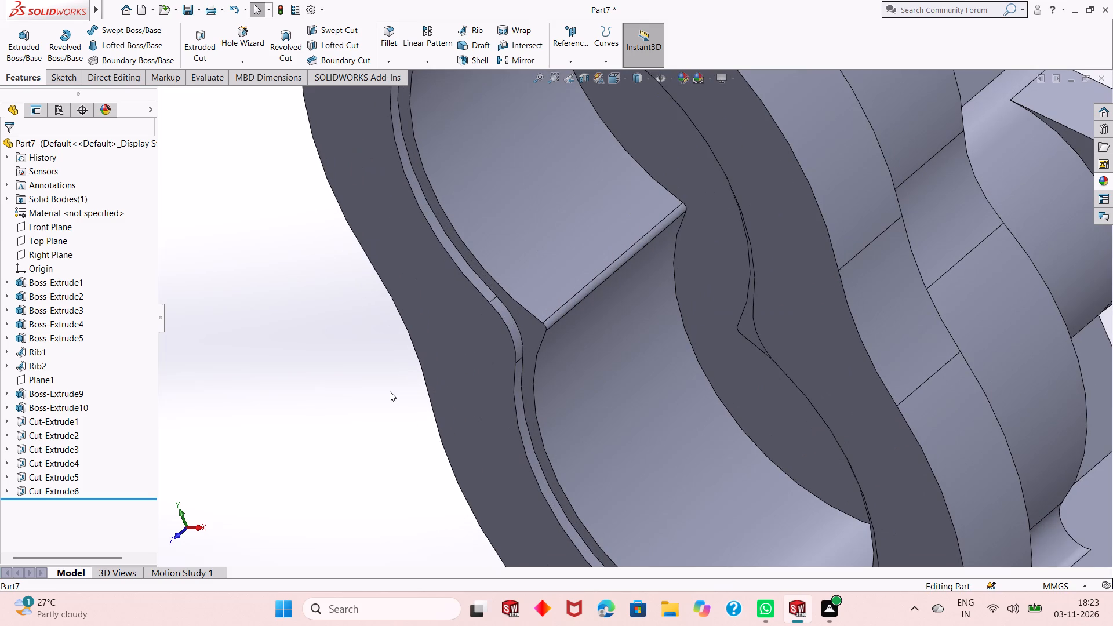
pyautogui.moveTo(390, 391); pyautogui.dragTo(404, 383, button='middle')
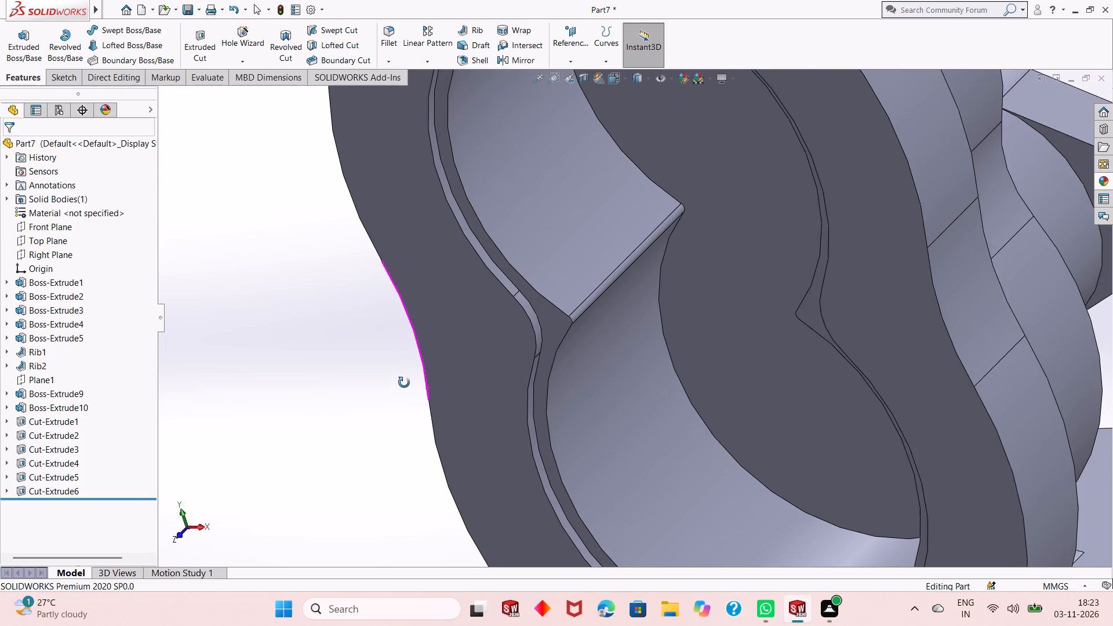
pyautogui.moveTo(404, 383); pyautogui.dragTo(425, 378, button='middle')
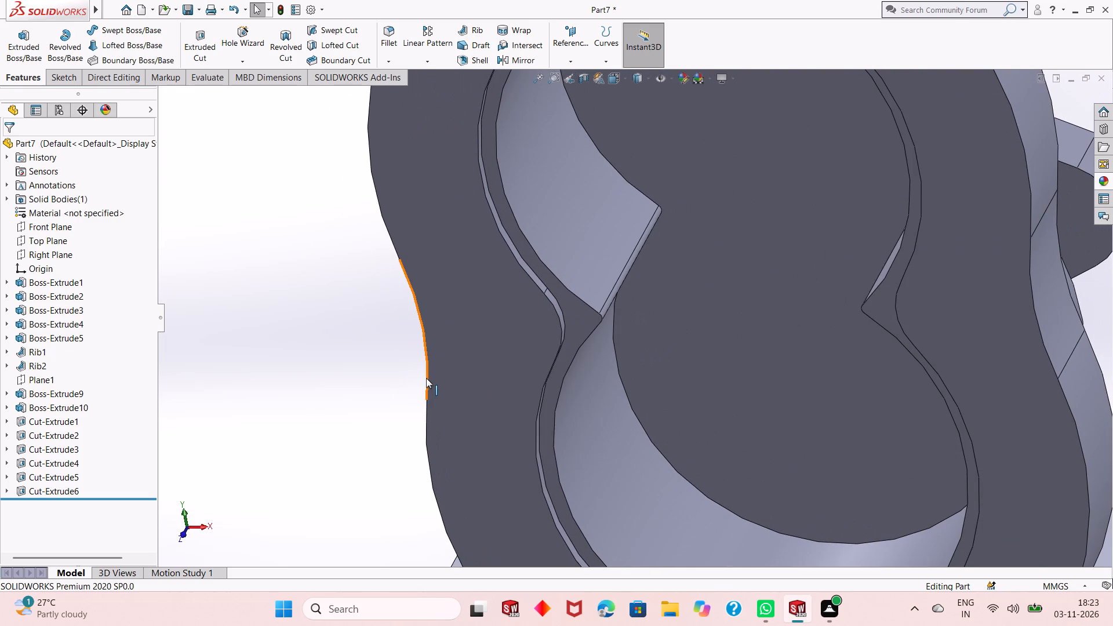
pyautogui.scroll(4, 427, 378)
pyautogui.scroll(-1, 728, 297)
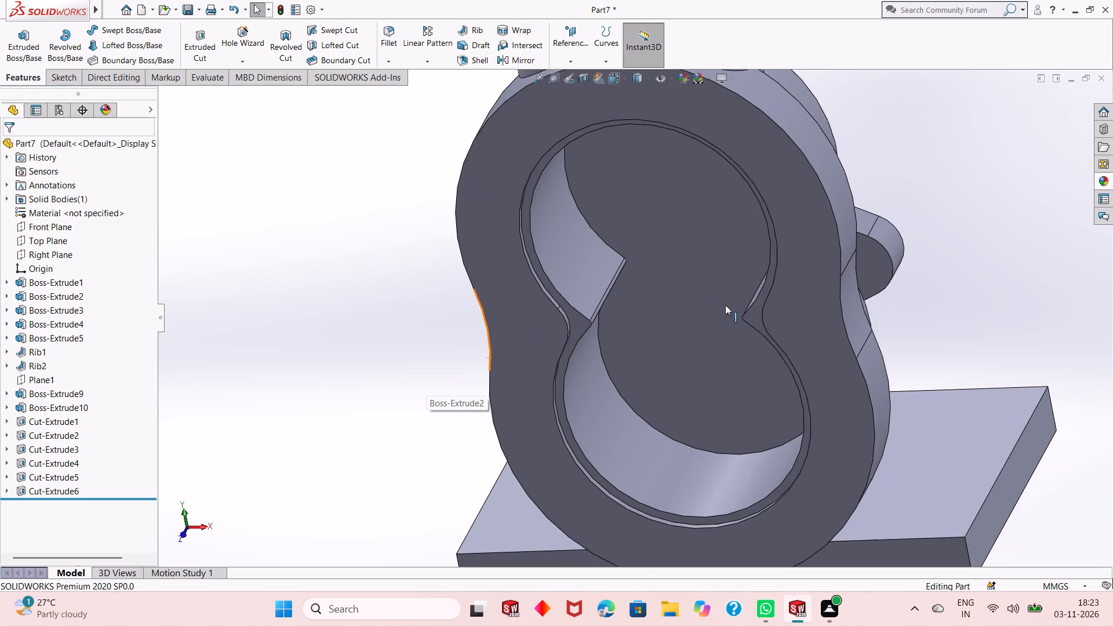
pyautogui.scroll(1, 729, 327)
pyautogui.moveTo(869, 297); pyautogui.dragTo(897, 210, button='middle')
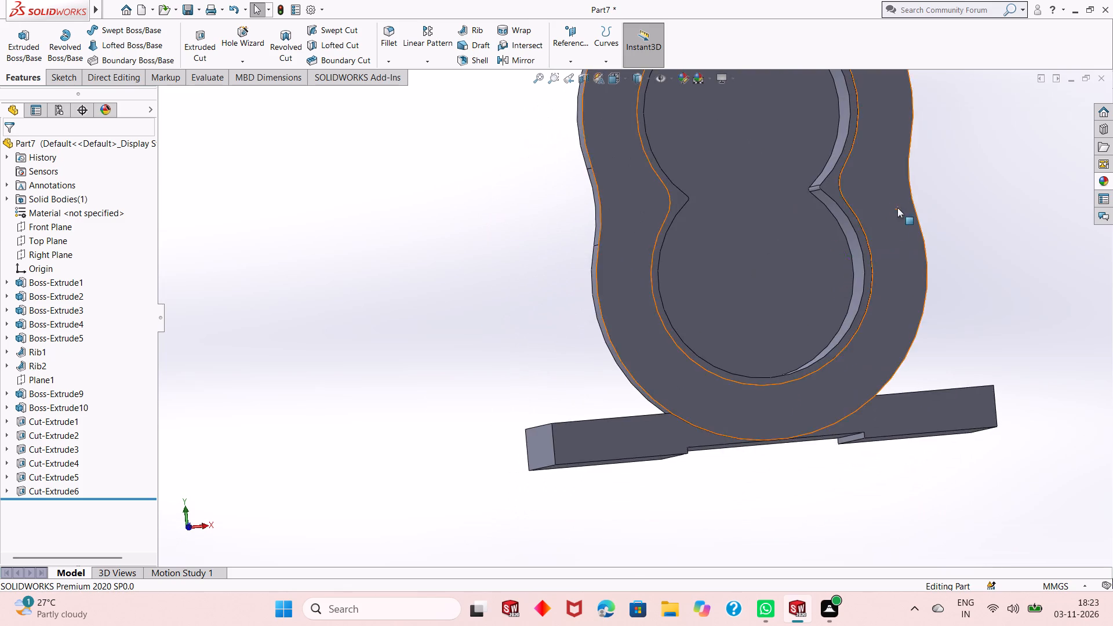
pyautogui.scroll(3, 847, 253)
pyautogui.scroll(-2, 827, 187)
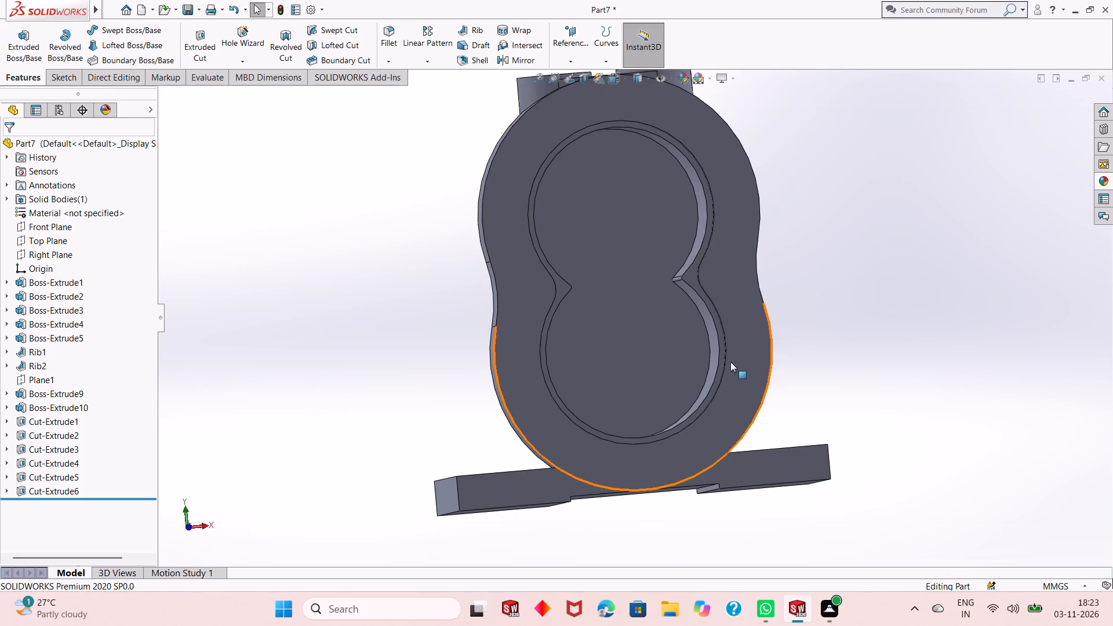
pyautogui.moveTo(728, 365); pyautogui.dragTo(748, 369, button='middle')
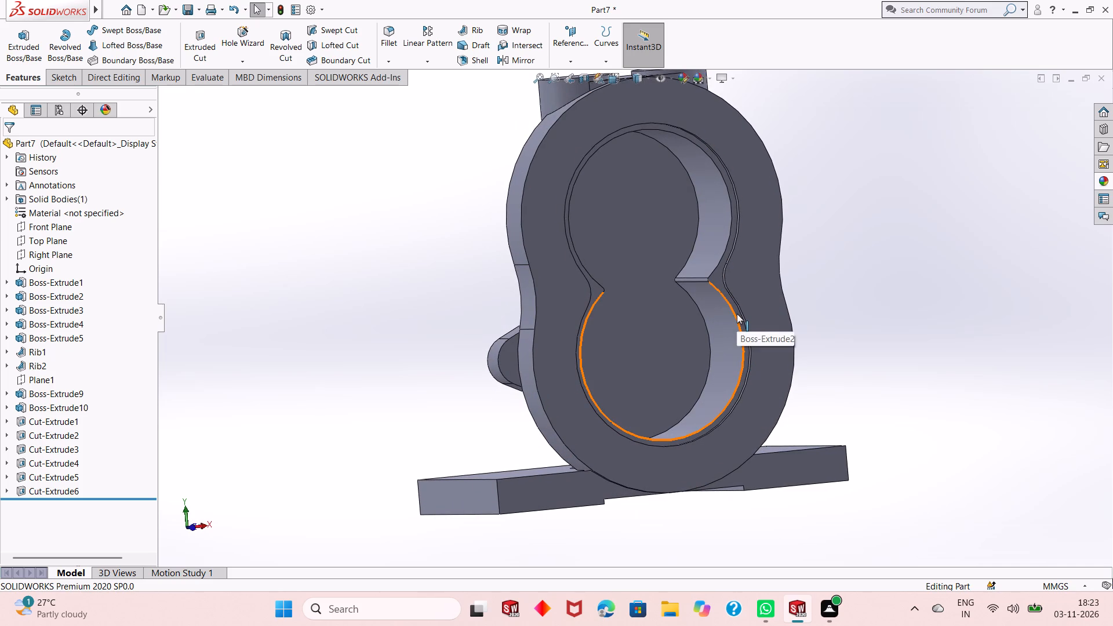
pyautogui.scroll(1, 716, 318)
pyautogui.scroll(-1, 710, 267)
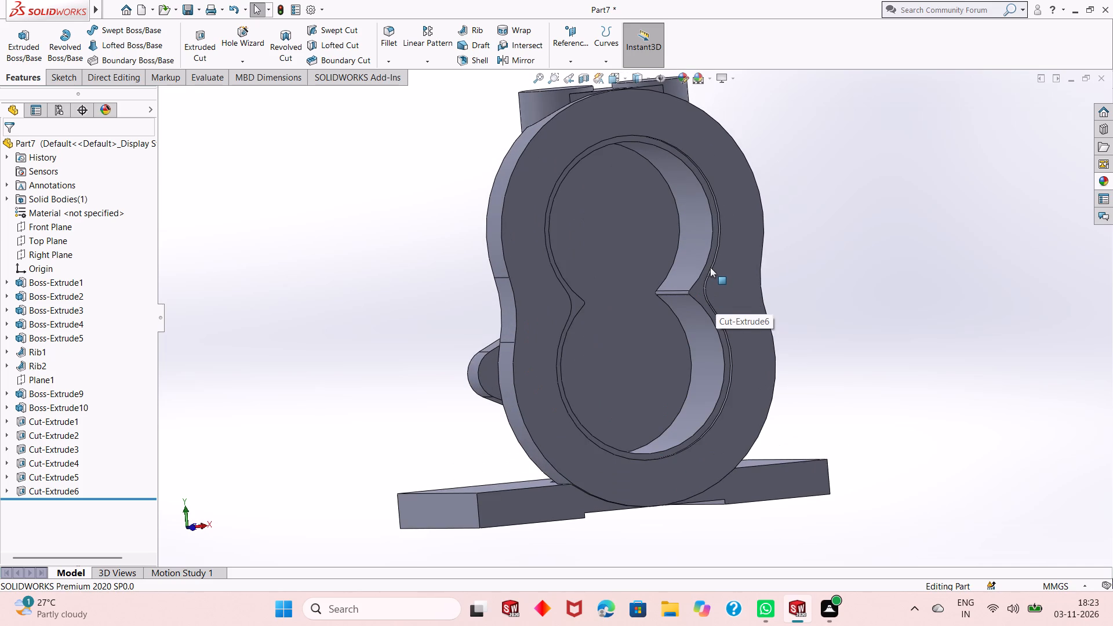
pyautogui.moveTo(787, 272); pyautogui.dragTo(796, 293, button='middle')
# Sketch two circles on the Boss-Extrude2 flange face, centred on the cavity's lobes, with radii of about 44.5 mm and 44.7 mm.
pyautogui.click(743, 304)
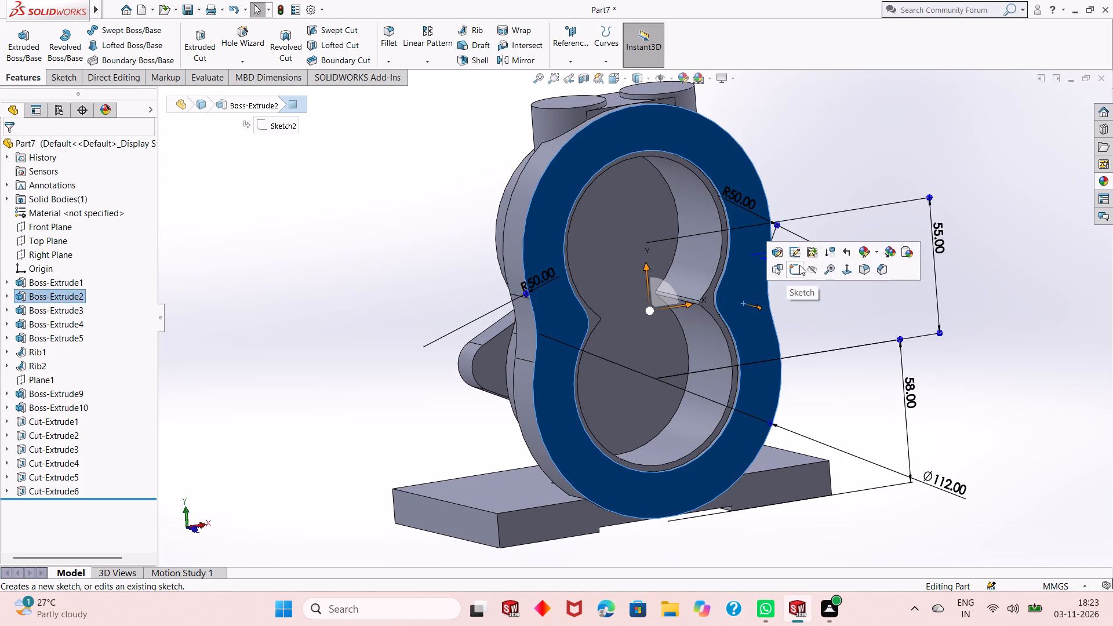
pyautogui.click(796, 267)
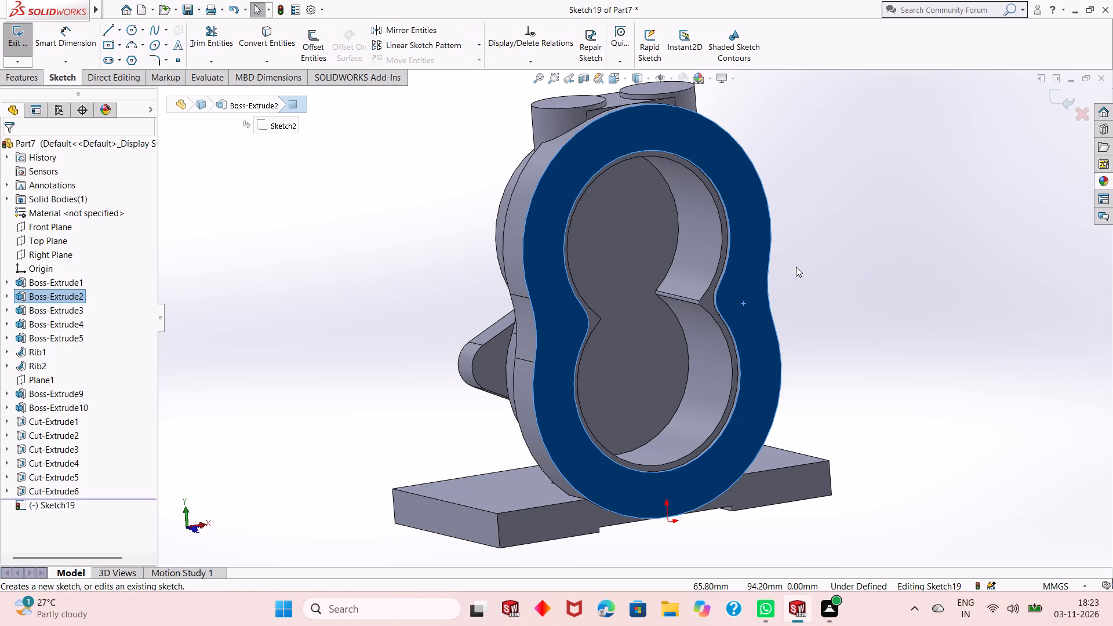
pyautogui.hotkey('ctrl', '8')
pyautogui.click(919, 312)
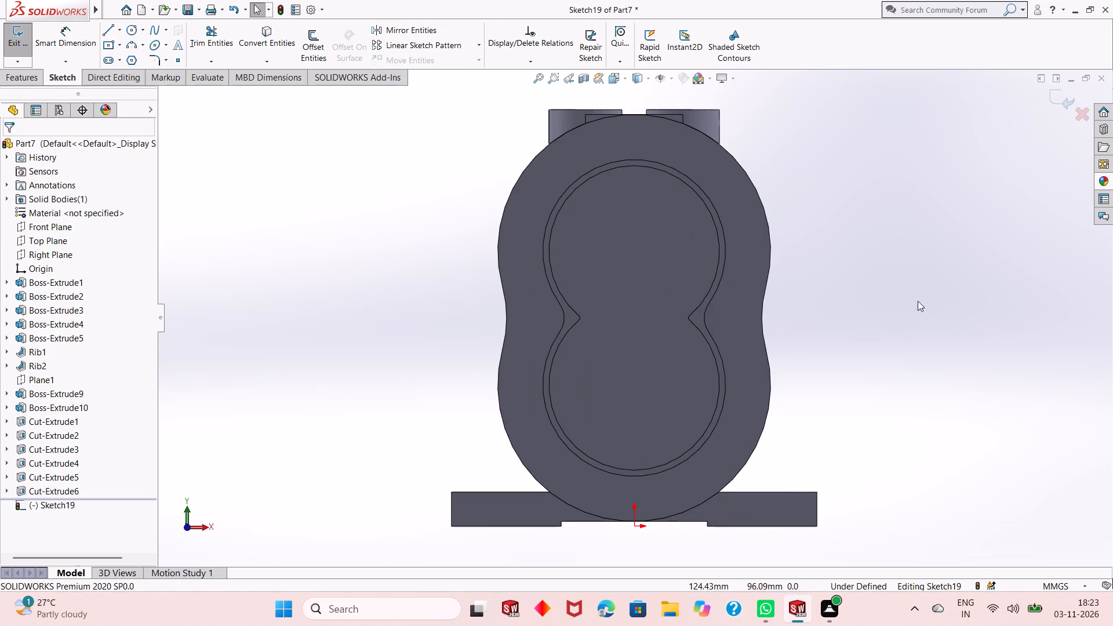
pyautogui.scroll(-1, 812, 283)
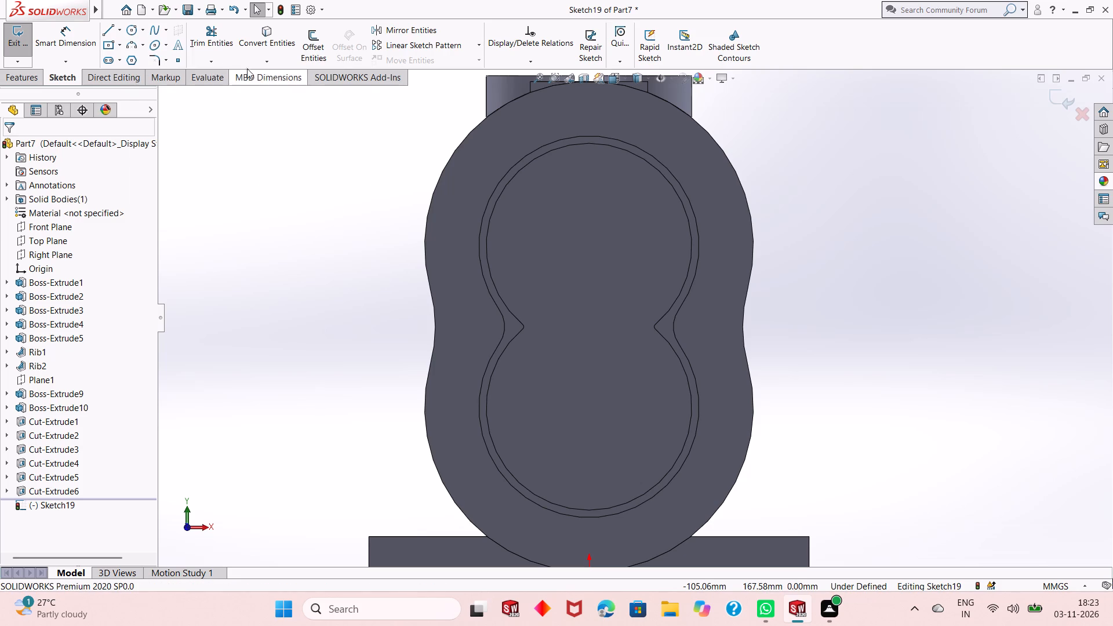
pyautogui.click(134, 35)
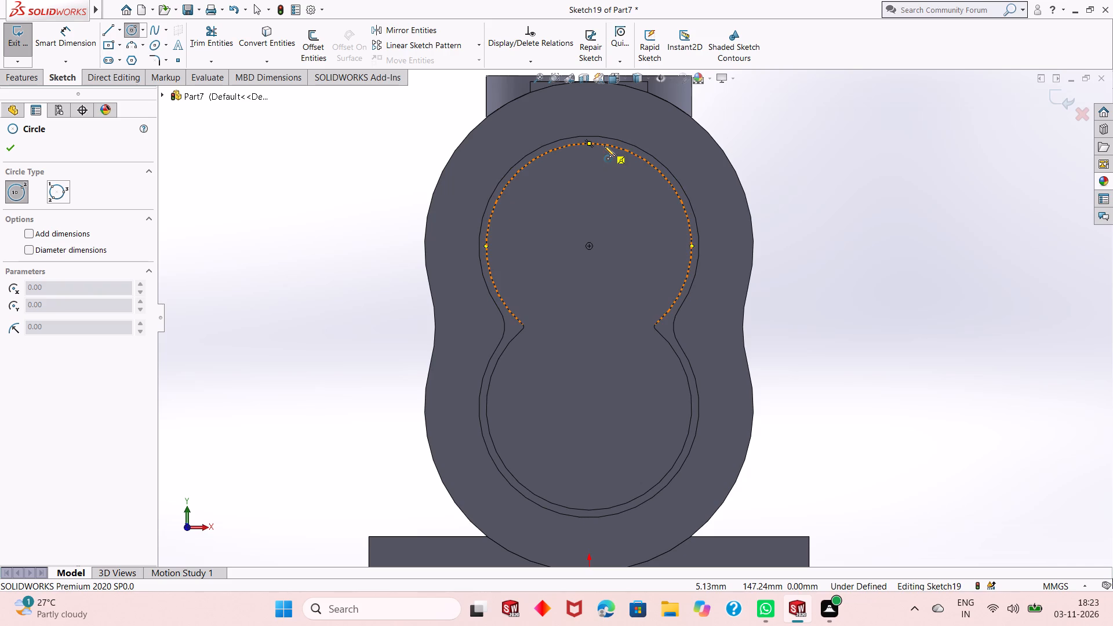
pyautogui.click(590, 246)
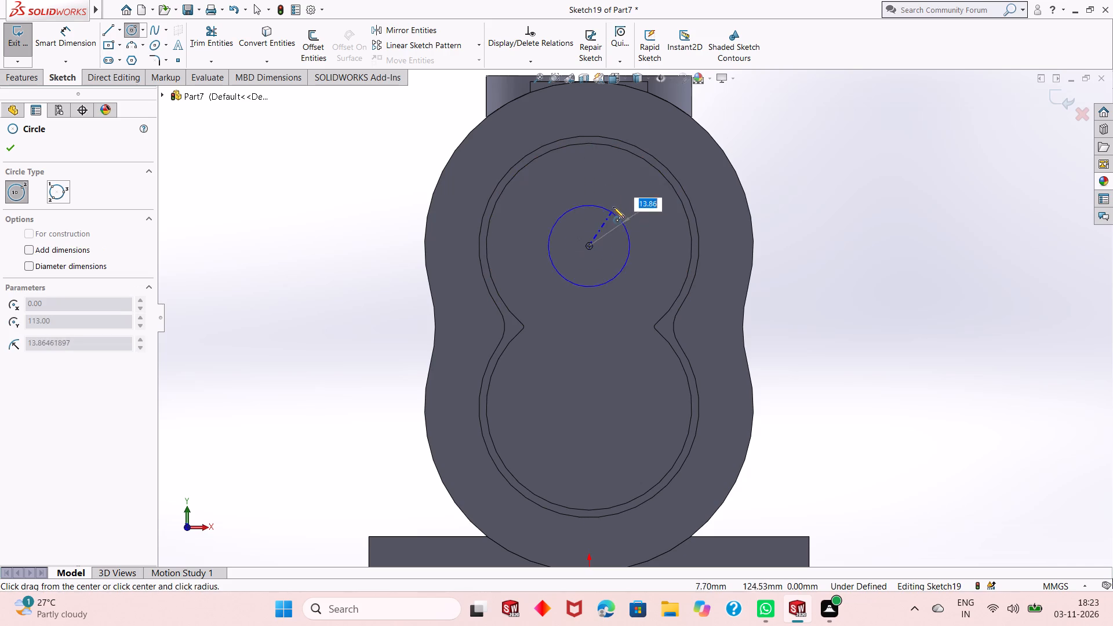
pyautogui.click(676, 149)
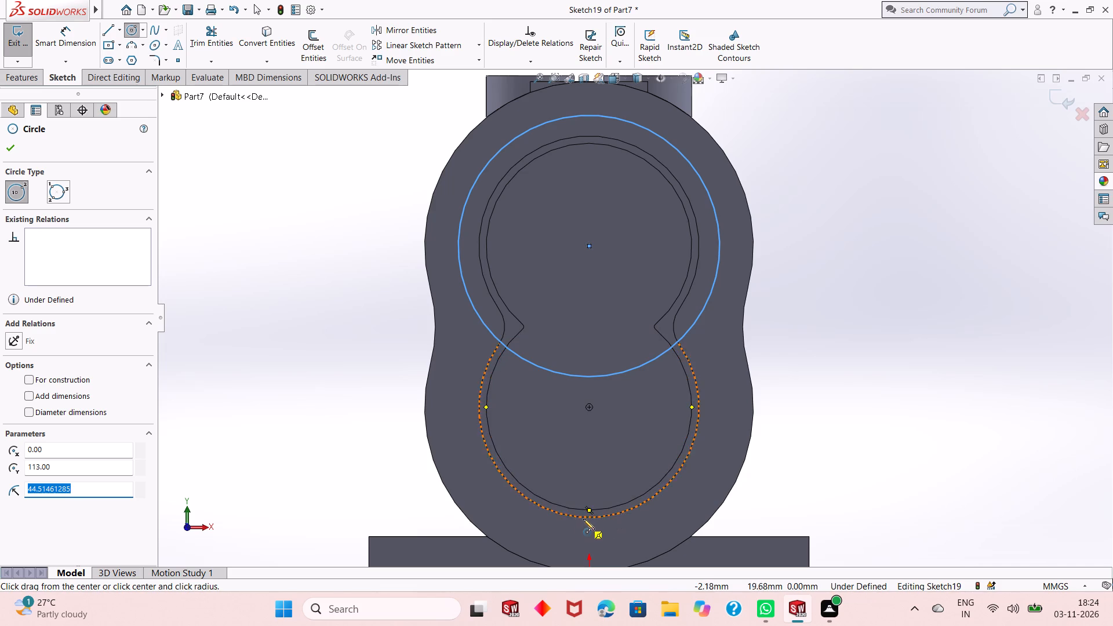
pyautogui.click(589, 405)
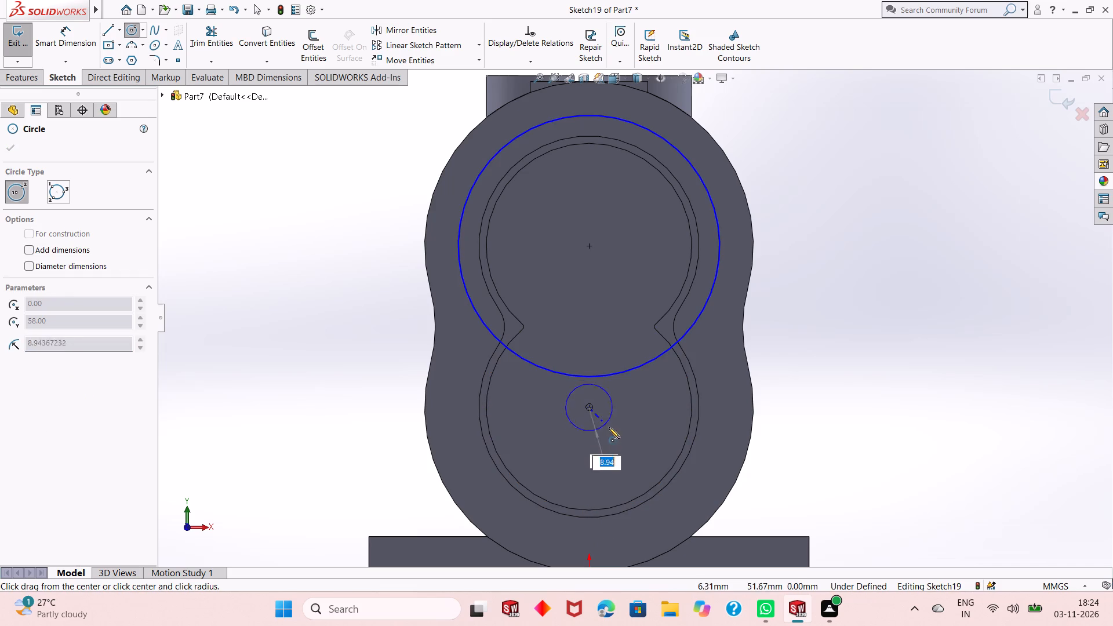
pyautogui.click(714, 447)
pyautogui.rightClick(853, 243)
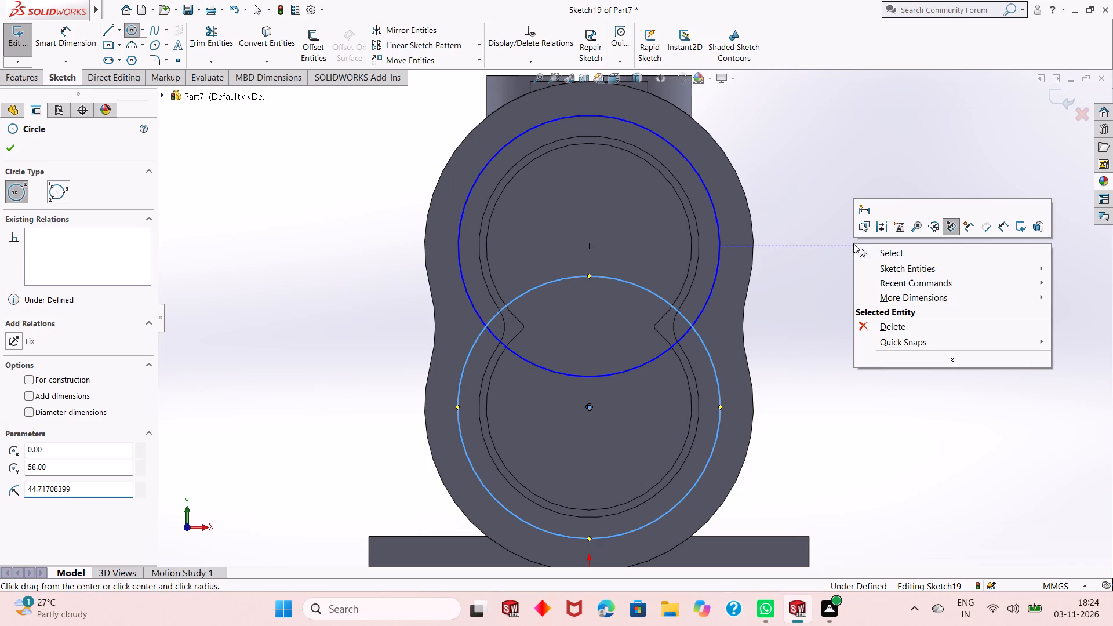
pyautogui.click(872, 251)
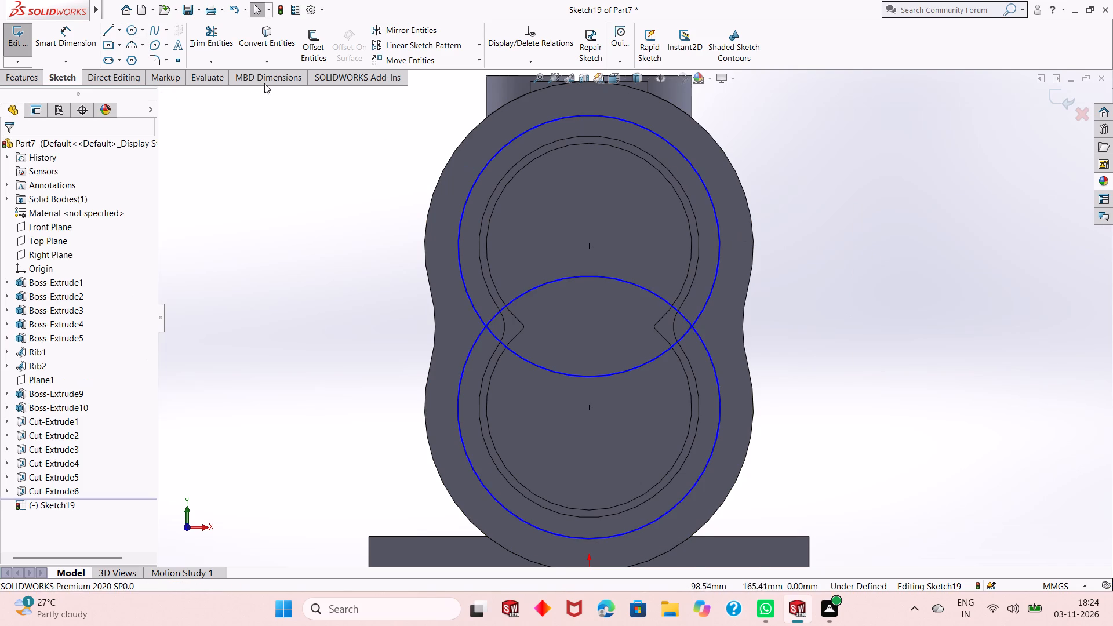
# Dimension the upper lobe's sketch circle to a 95 mm diameter, entered as 47.5+47.5.
pyautogui.click(70, 39)
pyautogui.click(718, 277)
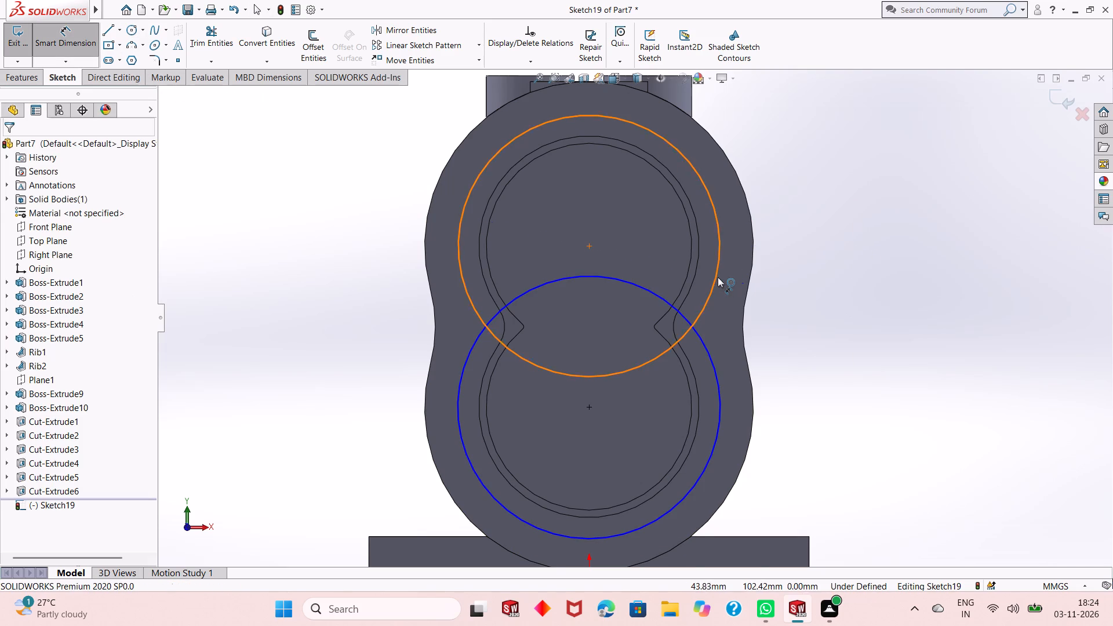
pyautogui.click(845, 403)
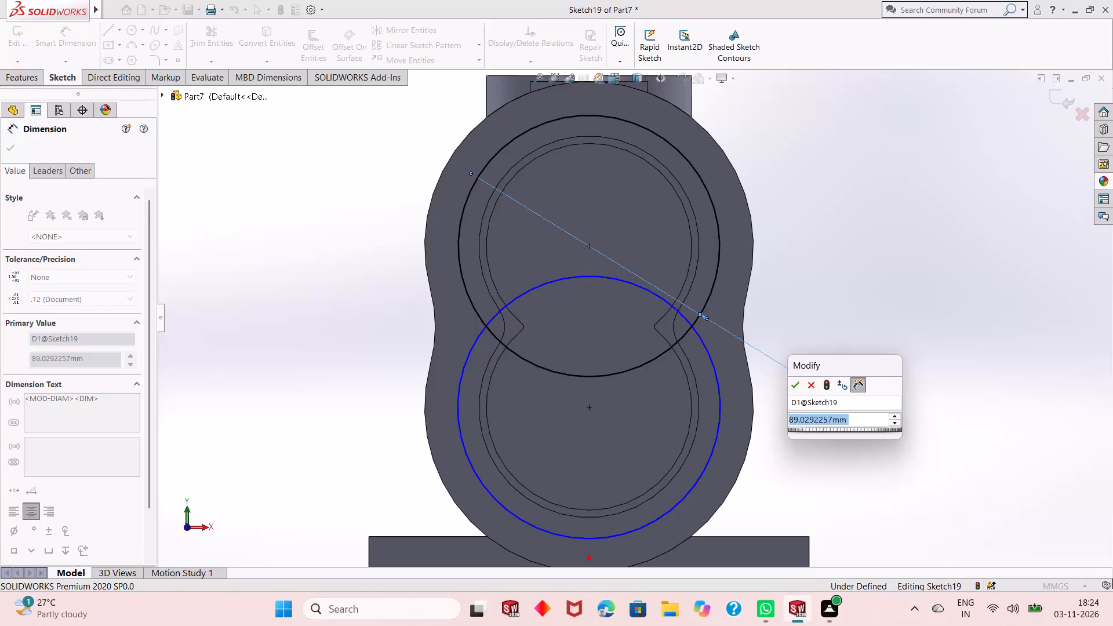
pyautogui.write('47.5+47.5')
pyautogui.press('Return')
pyautogui.scroll(2, 628, 397)
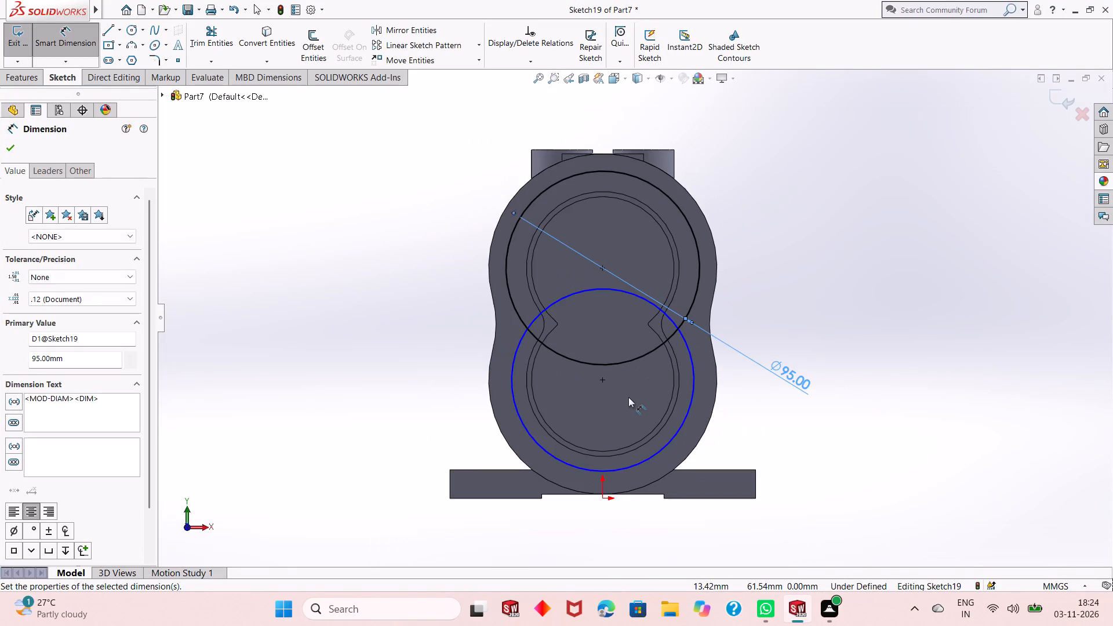
pyautogui.rightClick(817, 201)
pyautogui.click(848, 236)
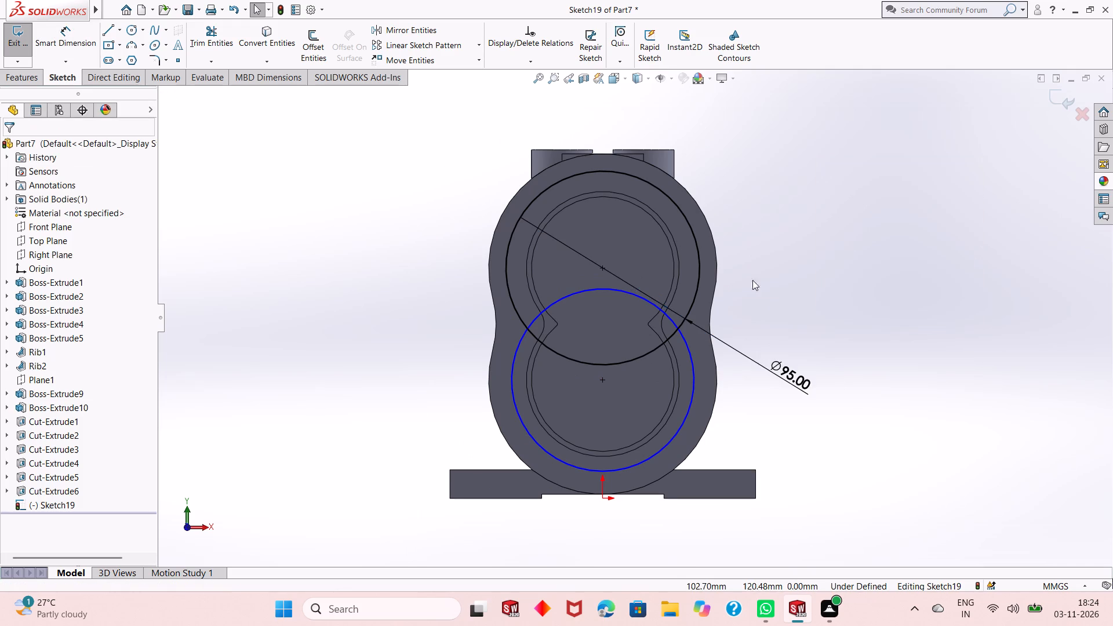
# Add an Equal relation between the upper and lower lobe circles.
pyautogui.scroll(-1, 671, 347)
pyautogui.click(697, 294)
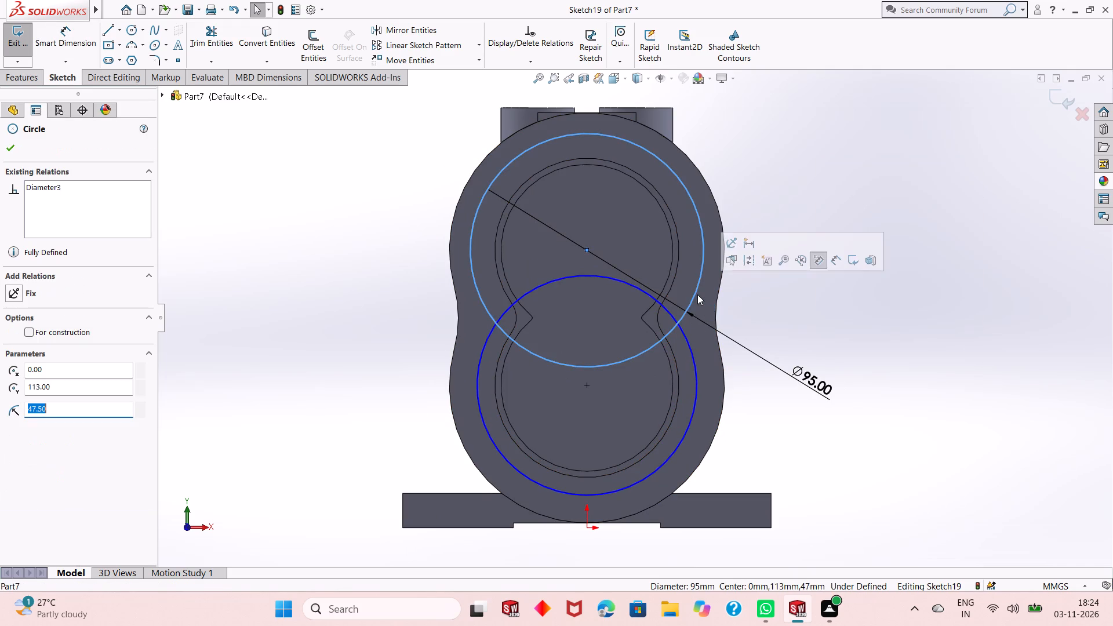
pyautogui.keyDown('ctrl'); pyautogui.click(691, 353); pyautogui.keyUp('ctrl')
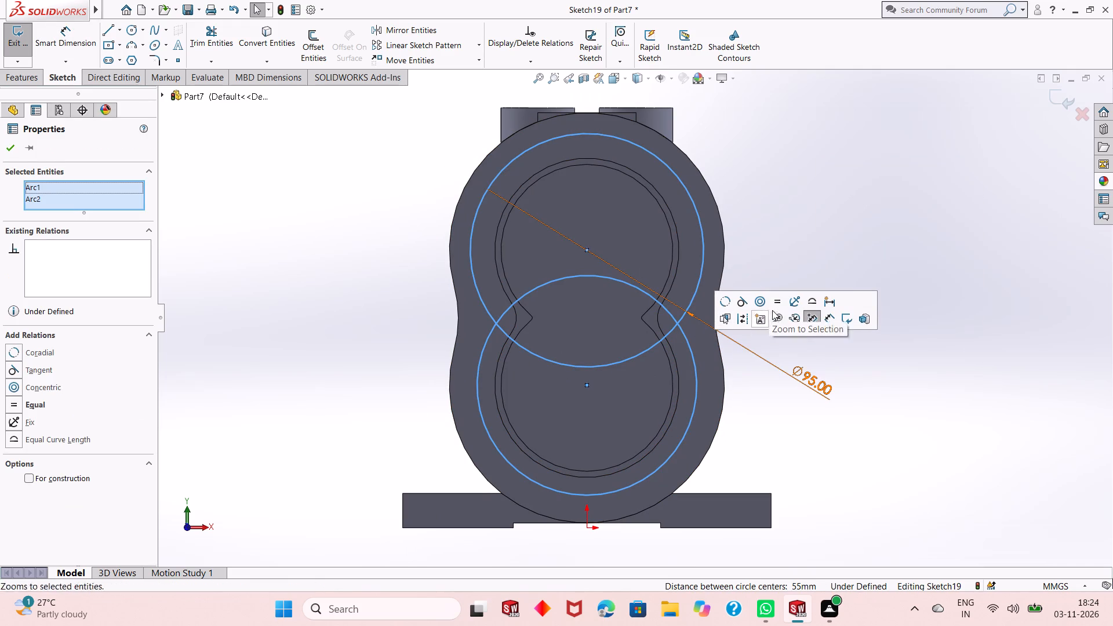
pyautogui.click(783, 303)
pyautogui.click(374, 271)
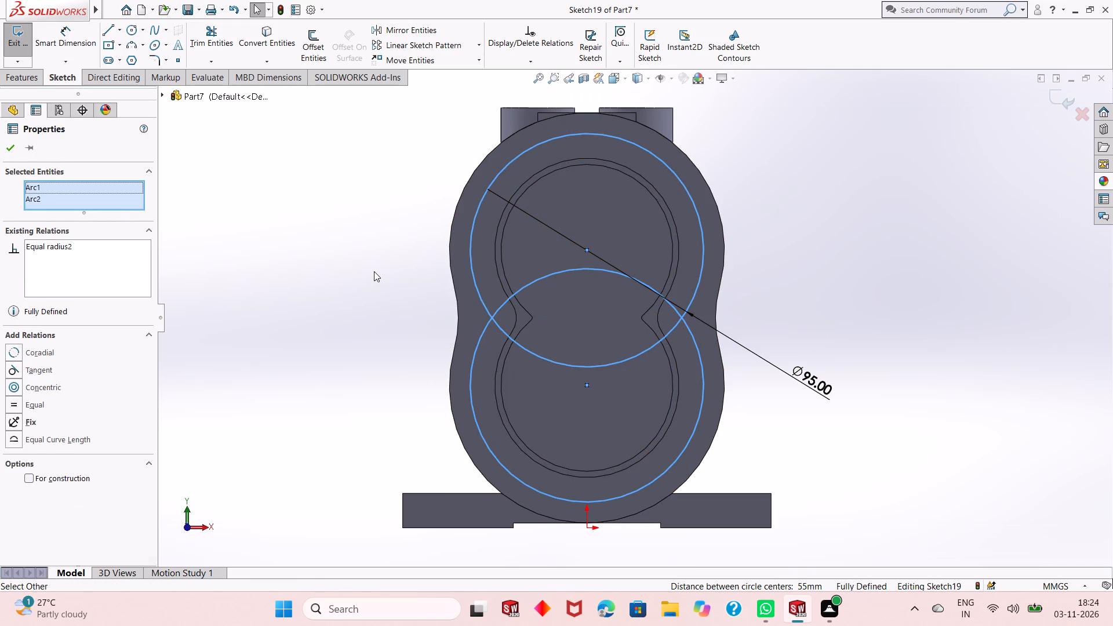
# Convert both 95 mm lobe circles to construction geometry.
pyautogui.click(477, 289)
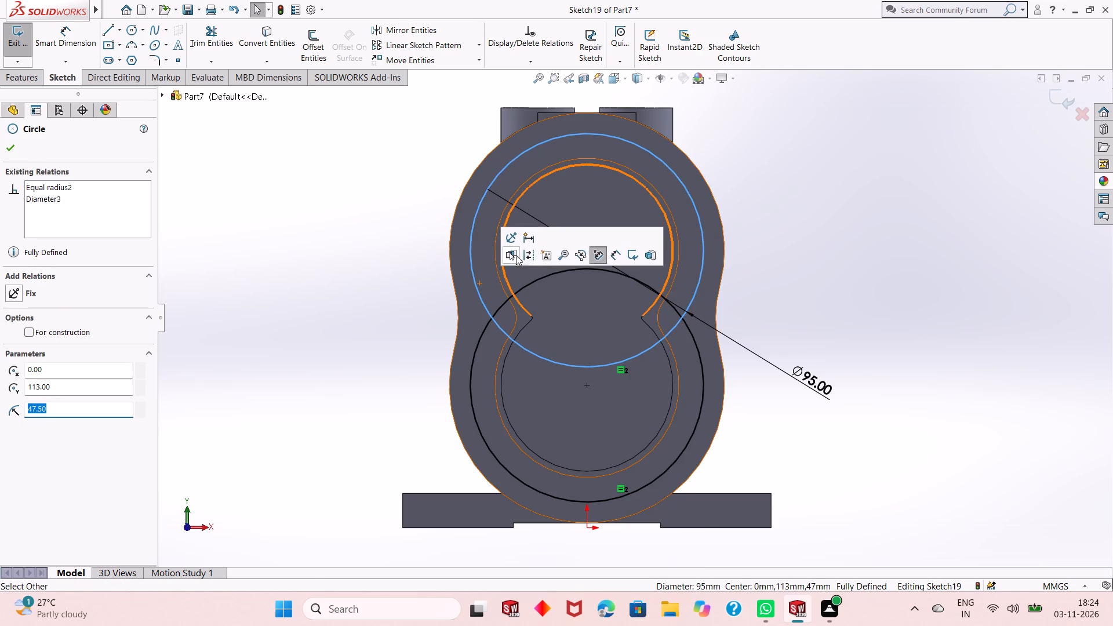
pyautogui.click(530, 253)
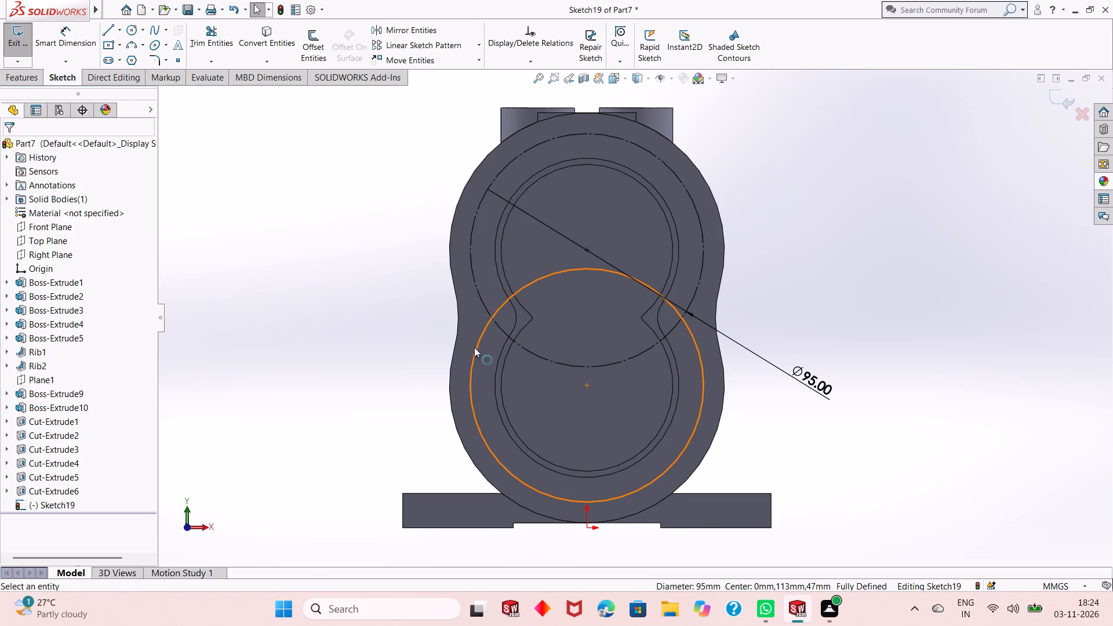
pyautogui.click(475, 348)
pyautogui.click(525, 311)
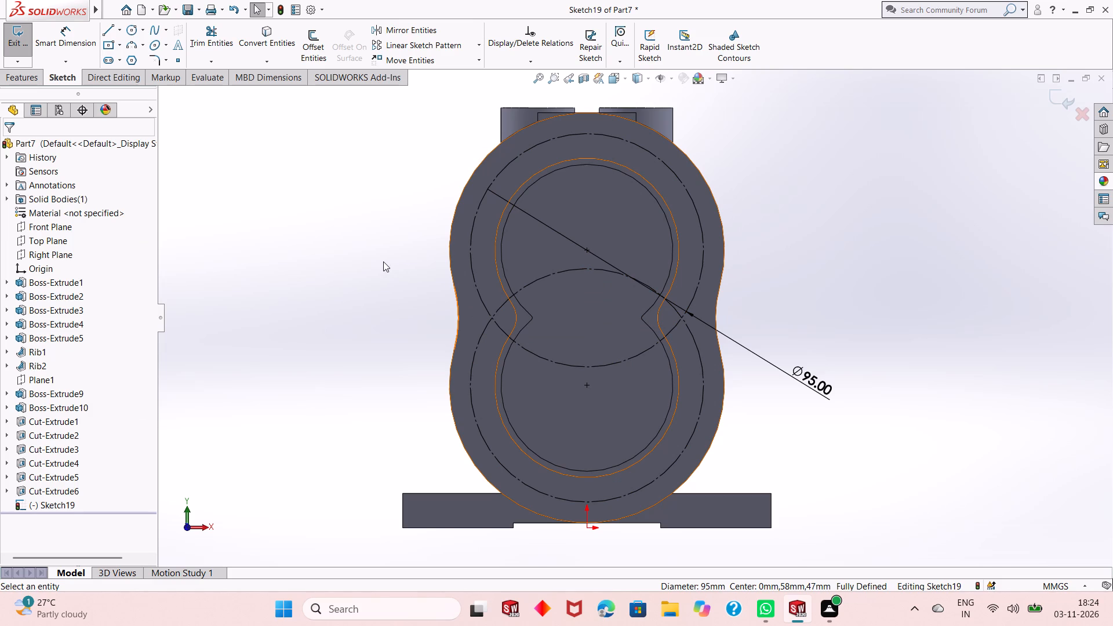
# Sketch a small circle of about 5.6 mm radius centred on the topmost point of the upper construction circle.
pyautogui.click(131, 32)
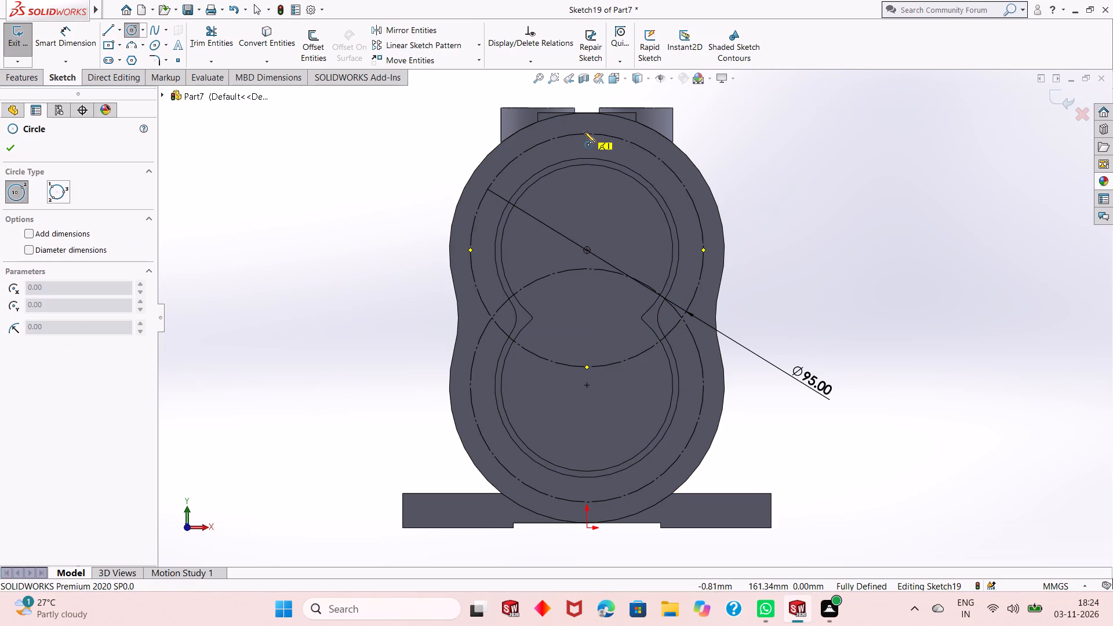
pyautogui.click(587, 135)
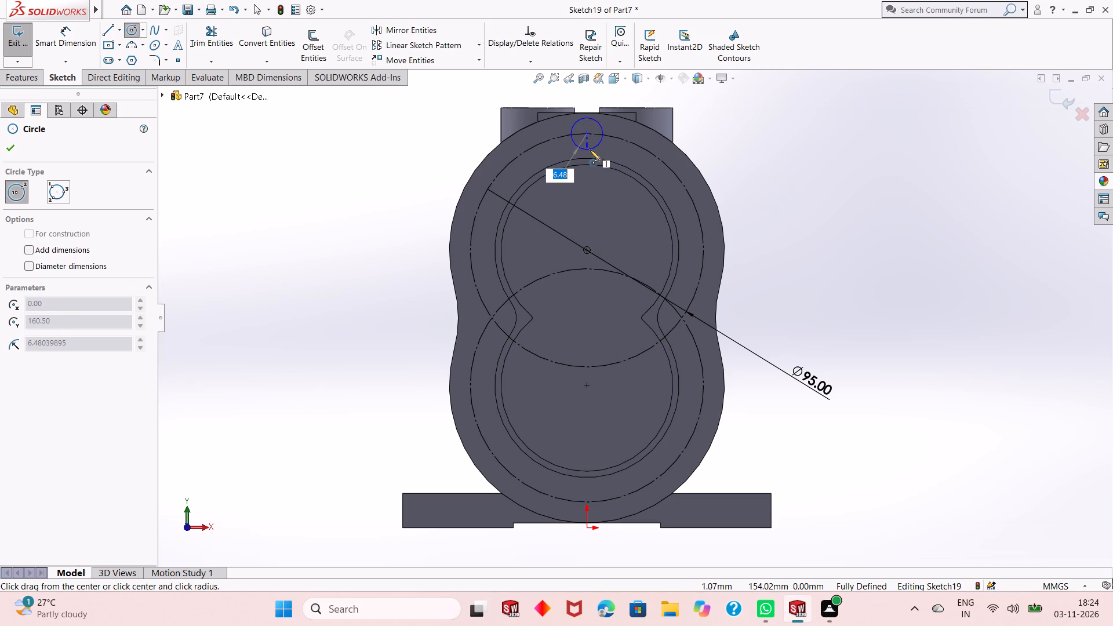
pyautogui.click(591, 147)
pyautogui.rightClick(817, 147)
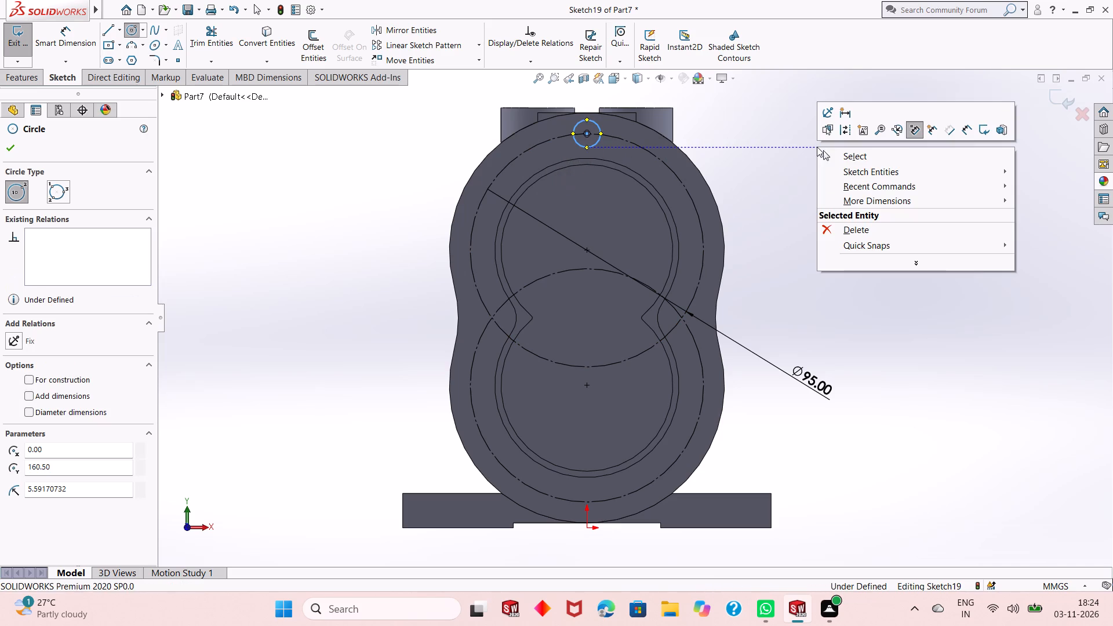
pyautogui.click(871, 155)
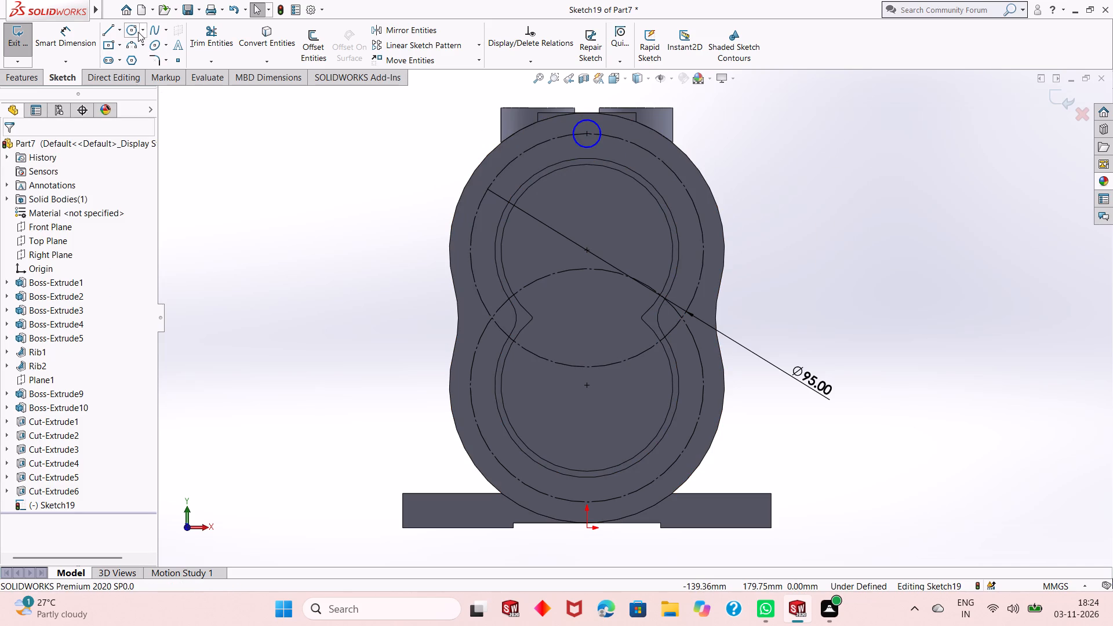
# Sketch a small circle of about 5.3 mm radius centred on the lowest point of the lower construction circle.
pyautogui.click(134, 31)
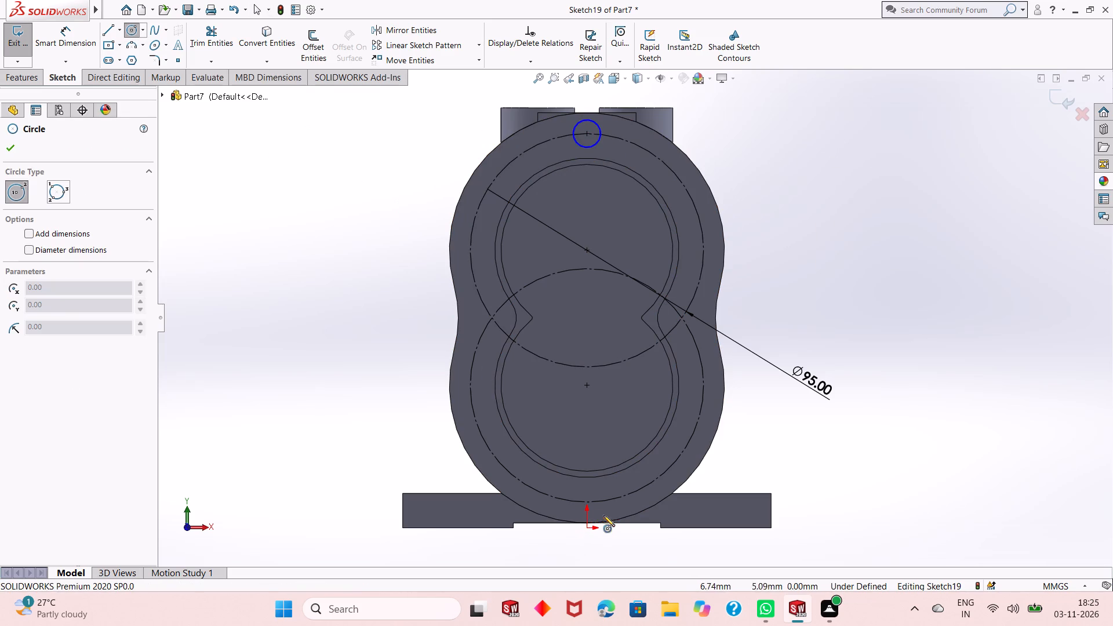
pyautogui.click(587, 503)
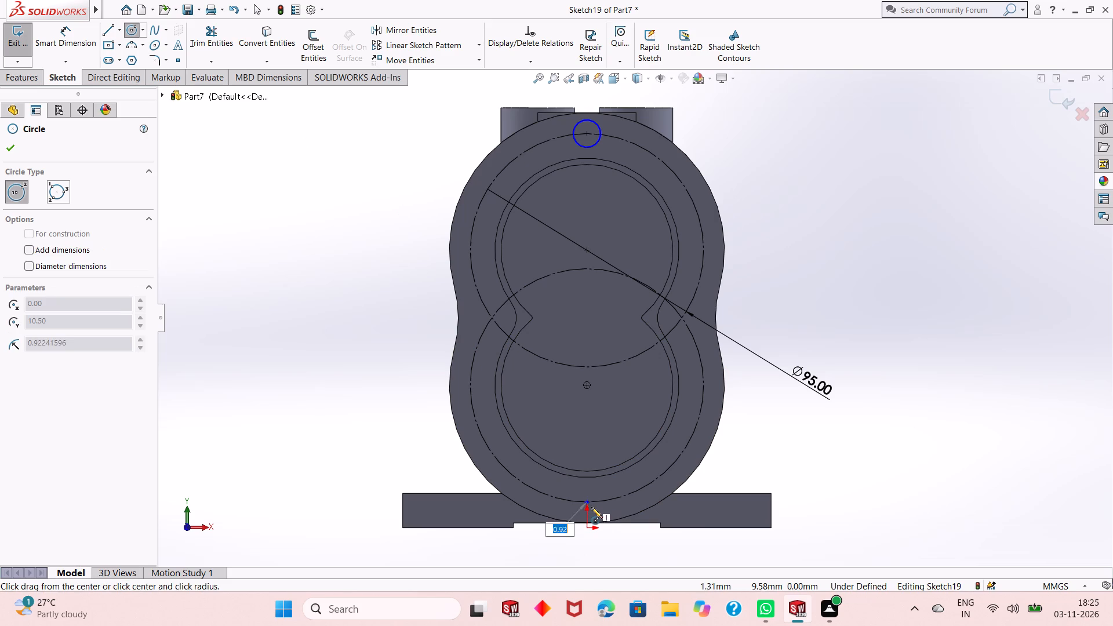
pyautogui.click(598, 509)
pyautogui.rightClick(318, 282)
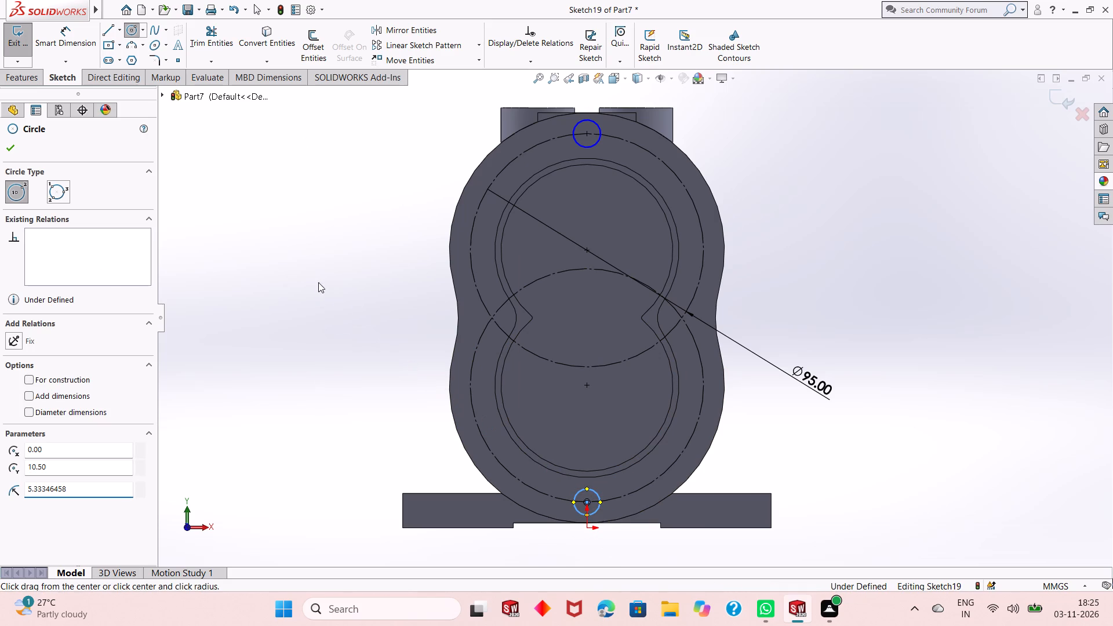
pyautogui.click(327, 290)
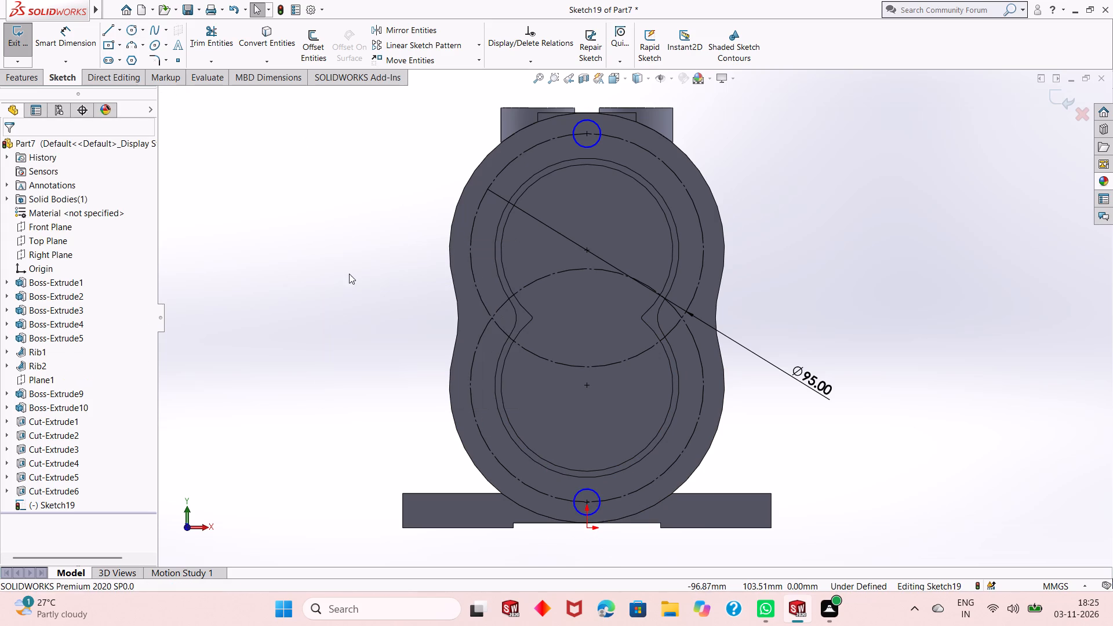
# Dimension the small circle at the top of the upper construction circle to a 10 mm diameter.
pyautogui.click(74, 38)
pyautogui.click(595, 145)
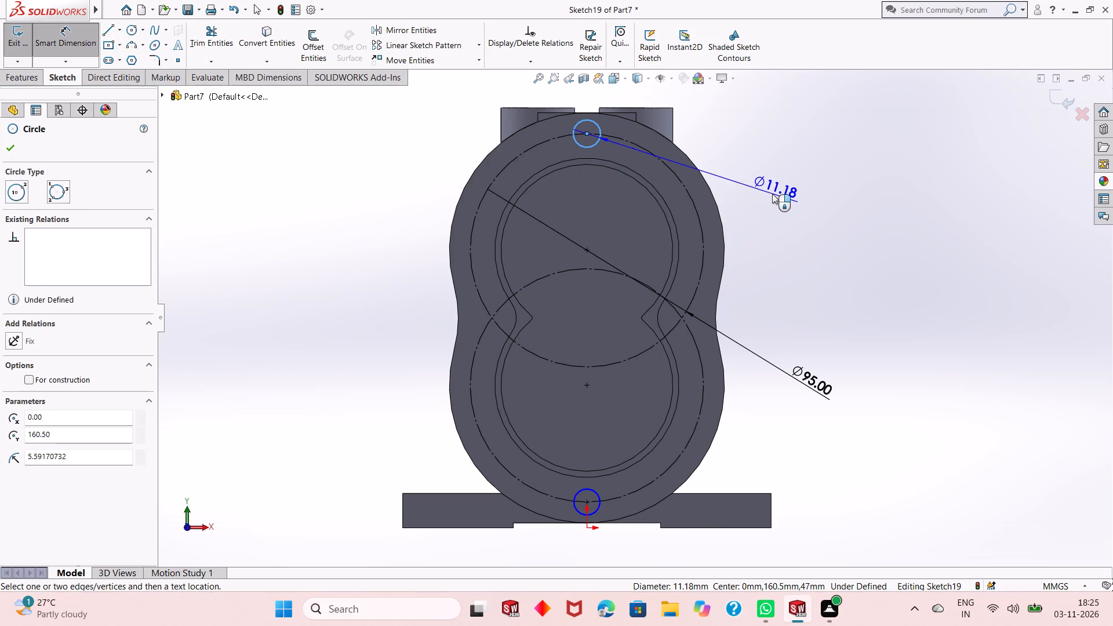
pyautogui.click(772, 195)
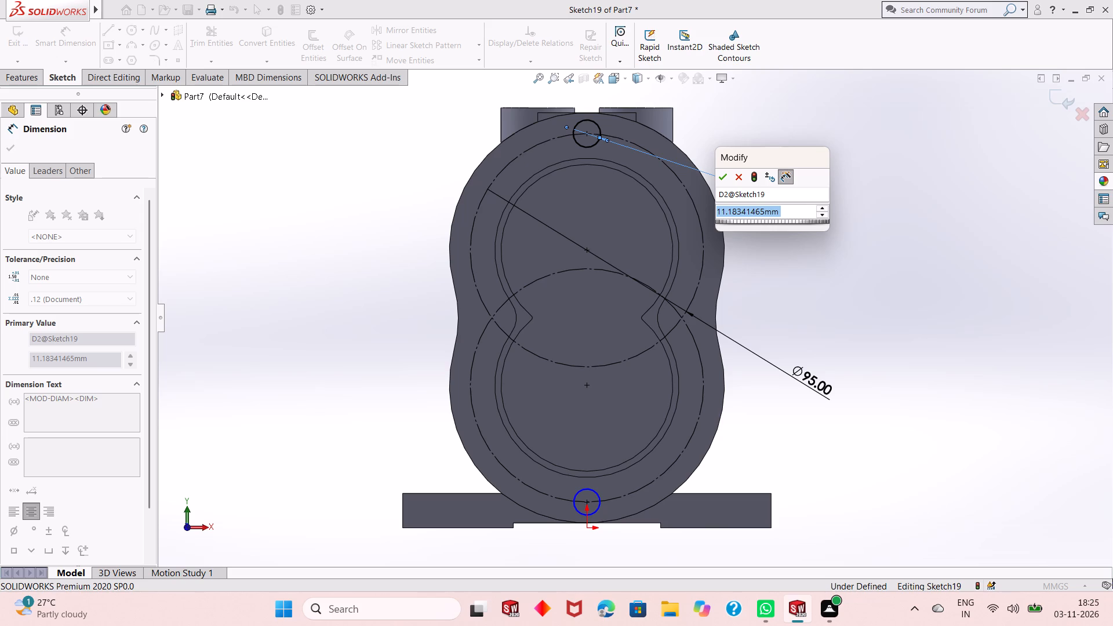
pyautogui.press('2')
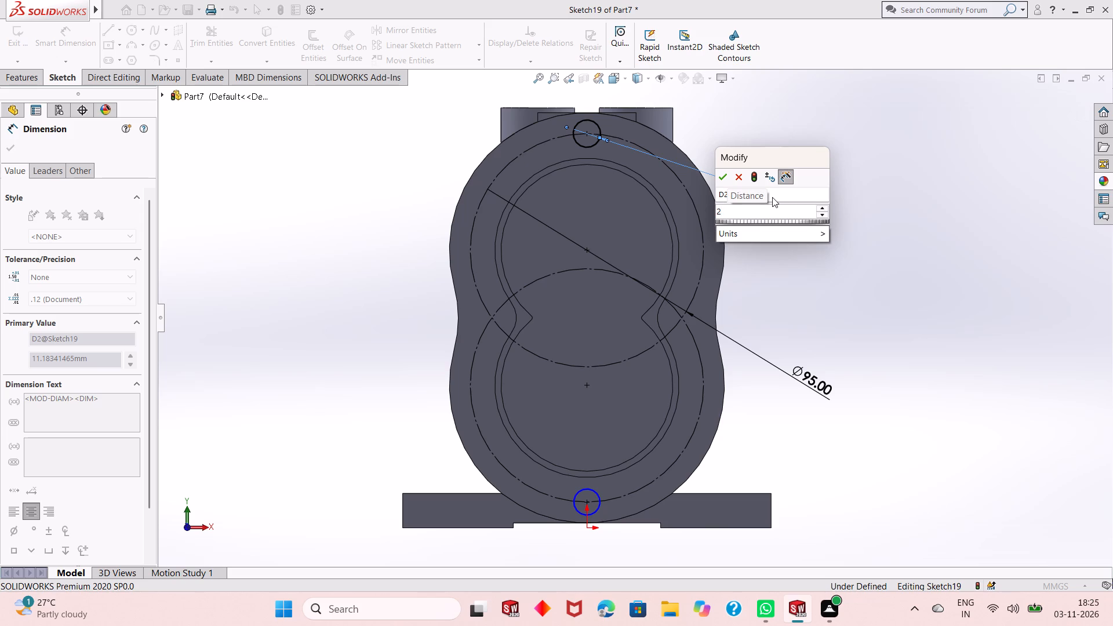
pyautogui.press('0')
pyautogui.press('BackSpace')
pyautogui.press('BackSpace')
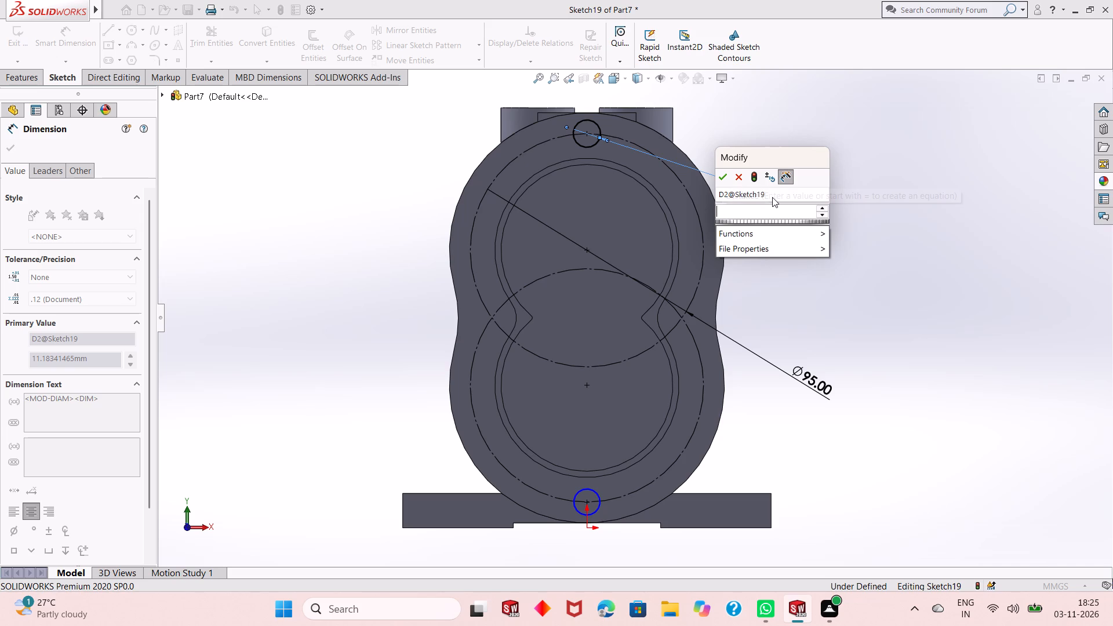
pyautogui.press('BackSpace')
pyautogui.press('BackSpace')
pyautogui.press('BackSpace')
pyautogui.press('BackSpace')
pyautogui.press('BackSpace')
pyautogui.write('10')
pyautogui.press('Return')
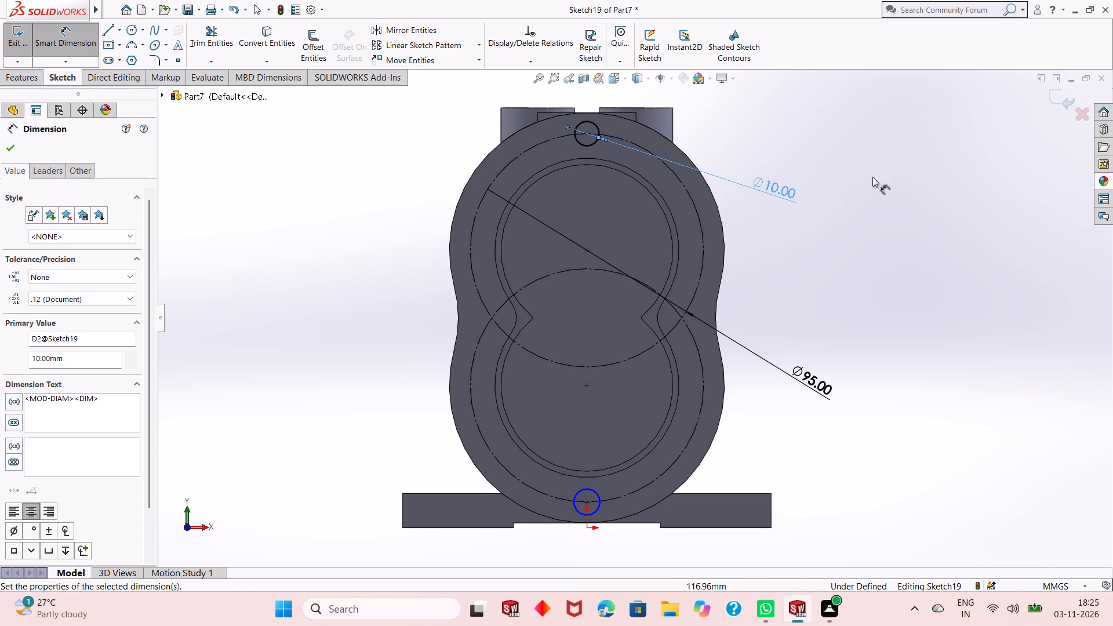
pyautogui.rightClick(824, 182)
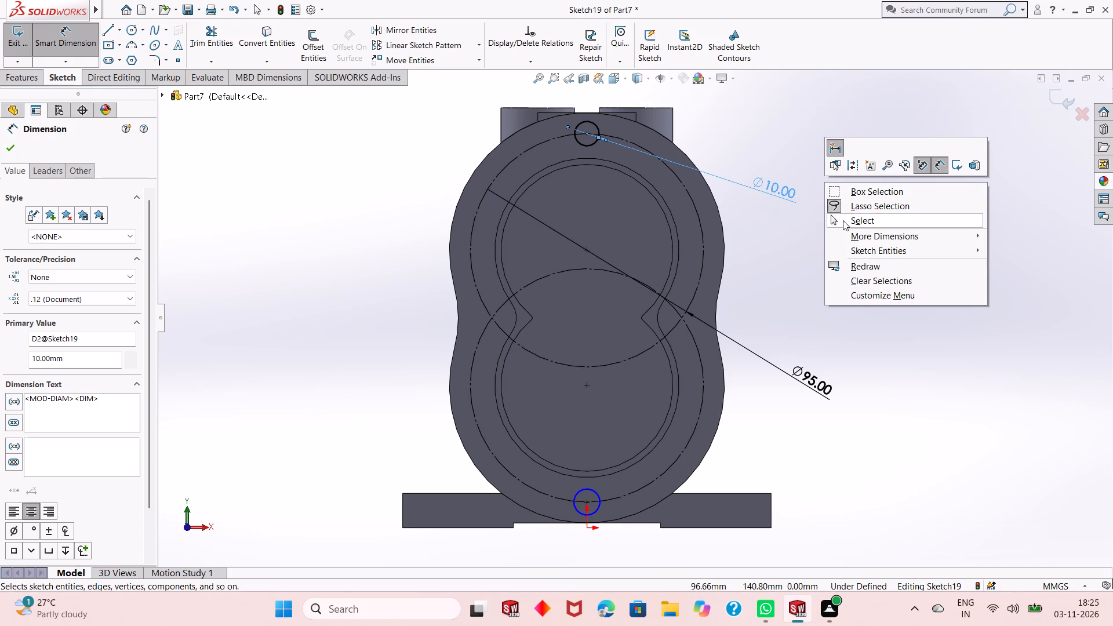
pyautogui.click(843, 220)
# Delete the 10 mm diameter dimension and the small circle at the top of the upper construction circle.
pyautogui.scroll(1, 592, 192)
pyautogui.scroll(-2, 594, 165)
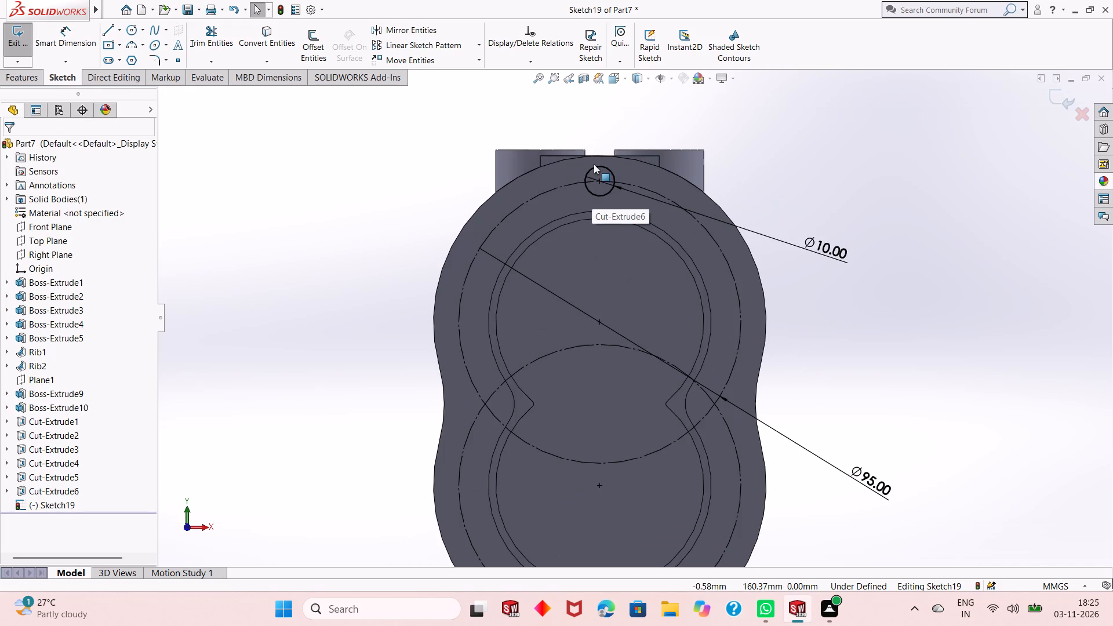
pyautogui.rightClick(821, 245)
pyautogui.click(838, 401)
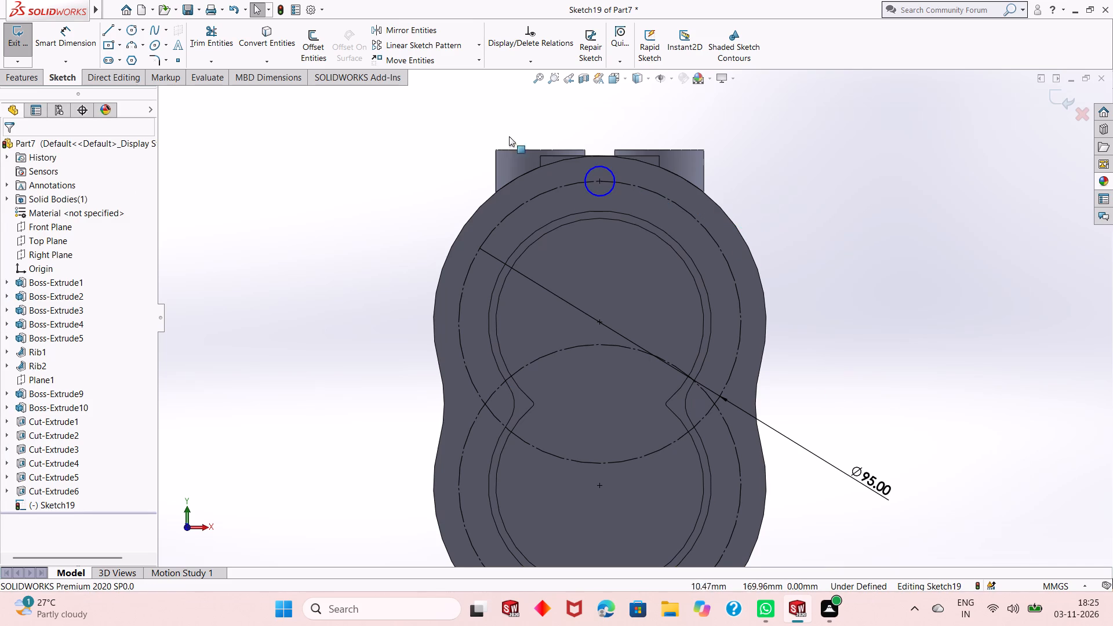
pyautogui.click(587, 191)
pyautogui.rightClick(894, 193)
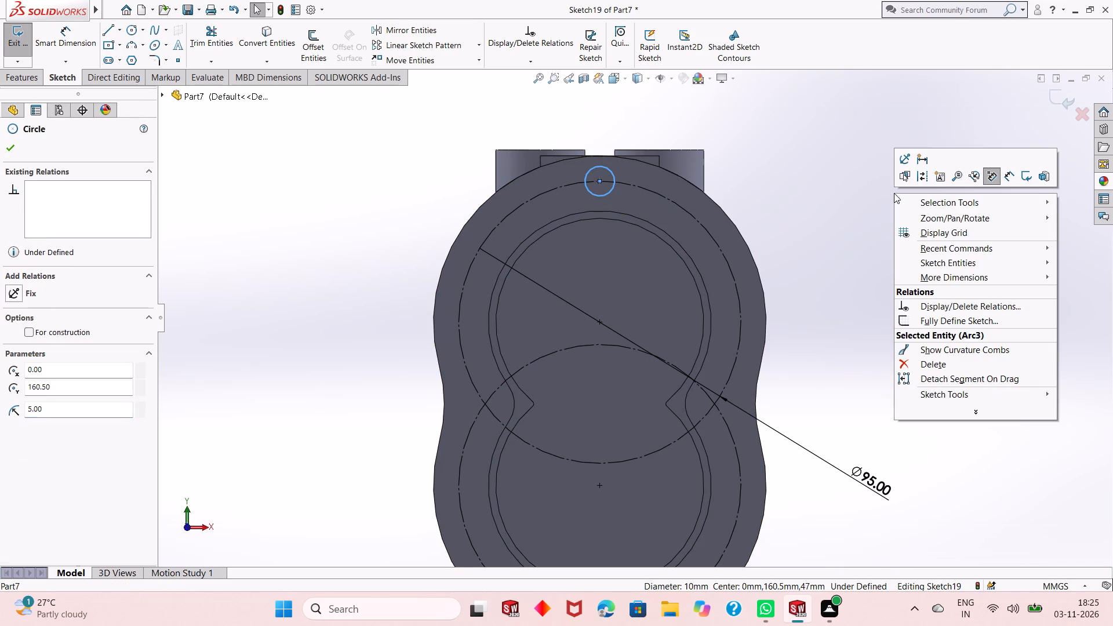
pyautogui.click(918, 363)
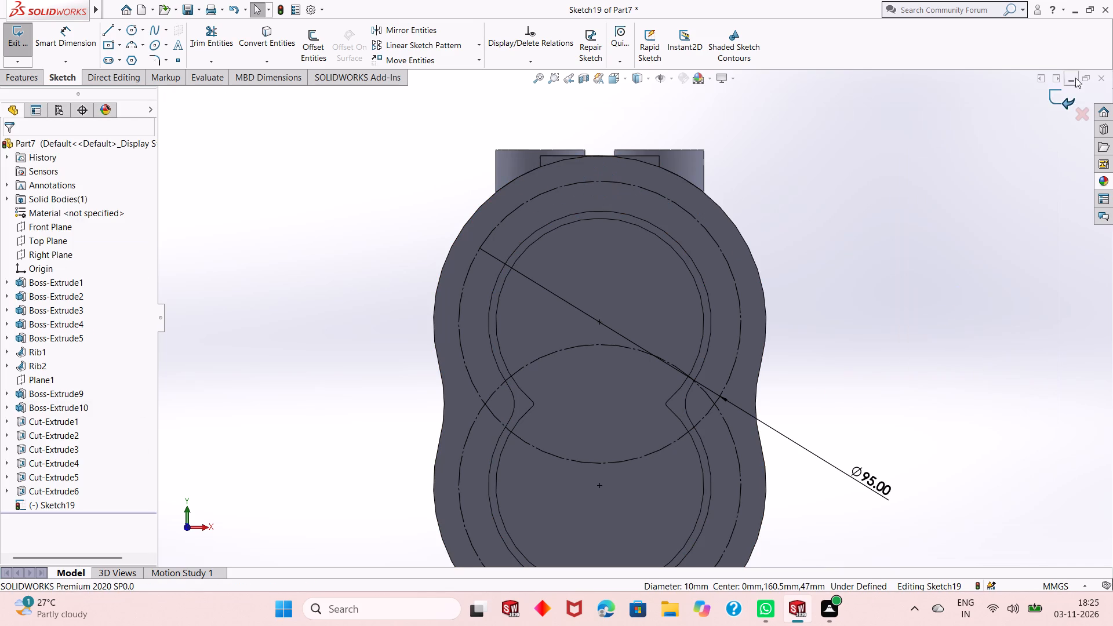
# Exit the flange-face sketch, keeping the construction circles and the small lower circle.
pyautogui.click(1055, 105)
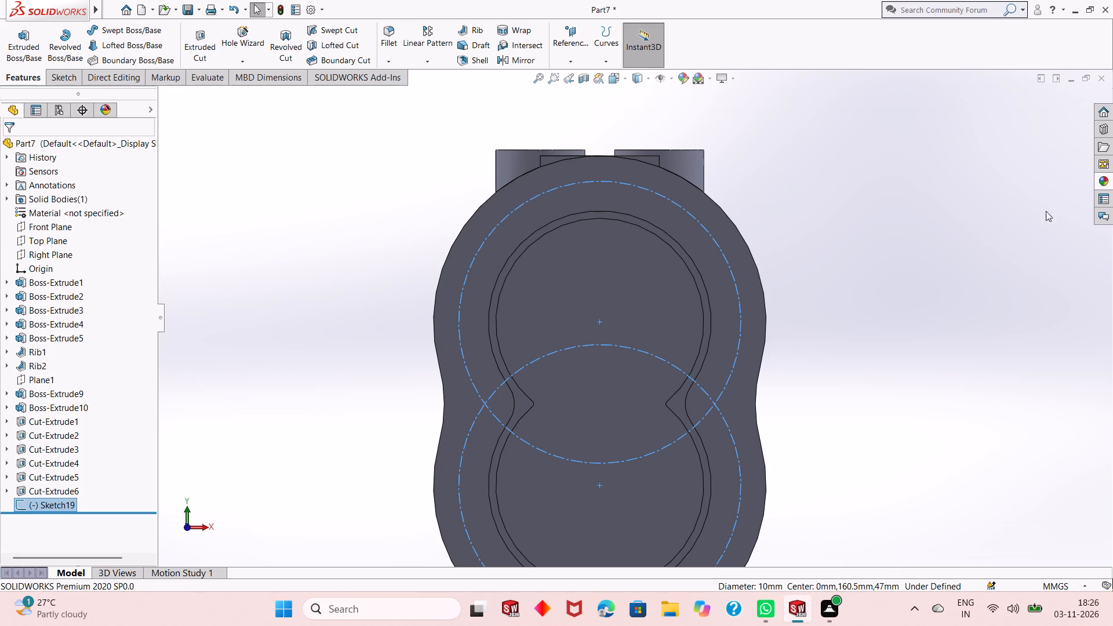
# Examine the inside of the flanged housing and upright with a temporary section view on the Right Plane.
pyautogui.scroll(2, 716, 320)
pyautogui.moveTo(803, 282); pyautogui.dragTo(737, 287, button='middle')
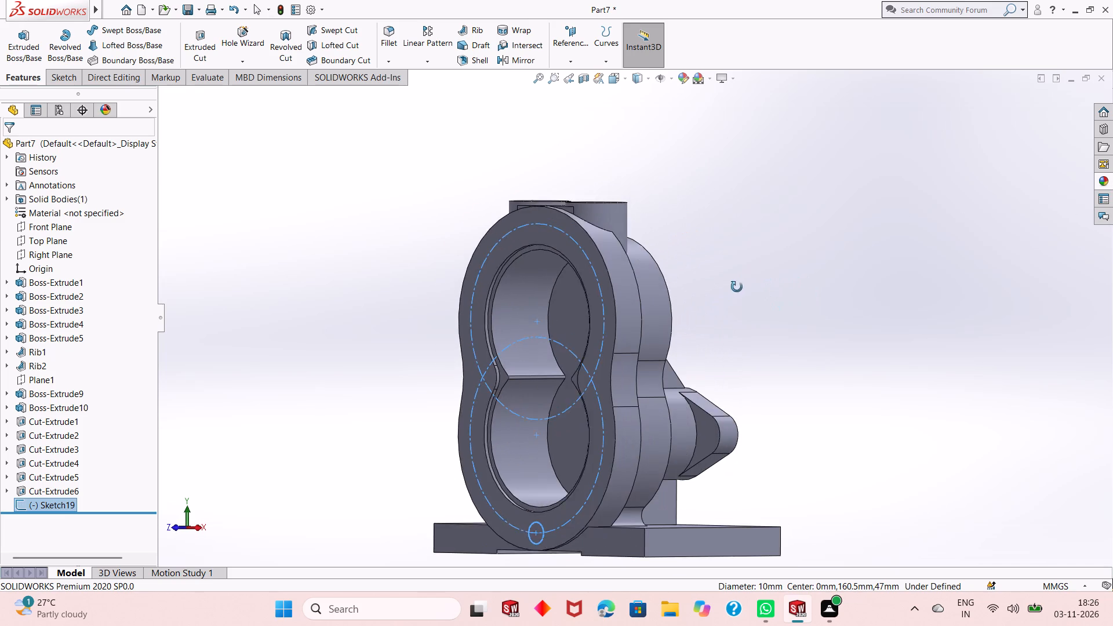
pyautogui.moveTo(737, 287); pyautogui.dragTo(734, 288, button='middle')
pyautogui.click(734, 288)
pyautogui.moveTo(722, 278); pyautogui.dragTo(859, 276, button='middle')
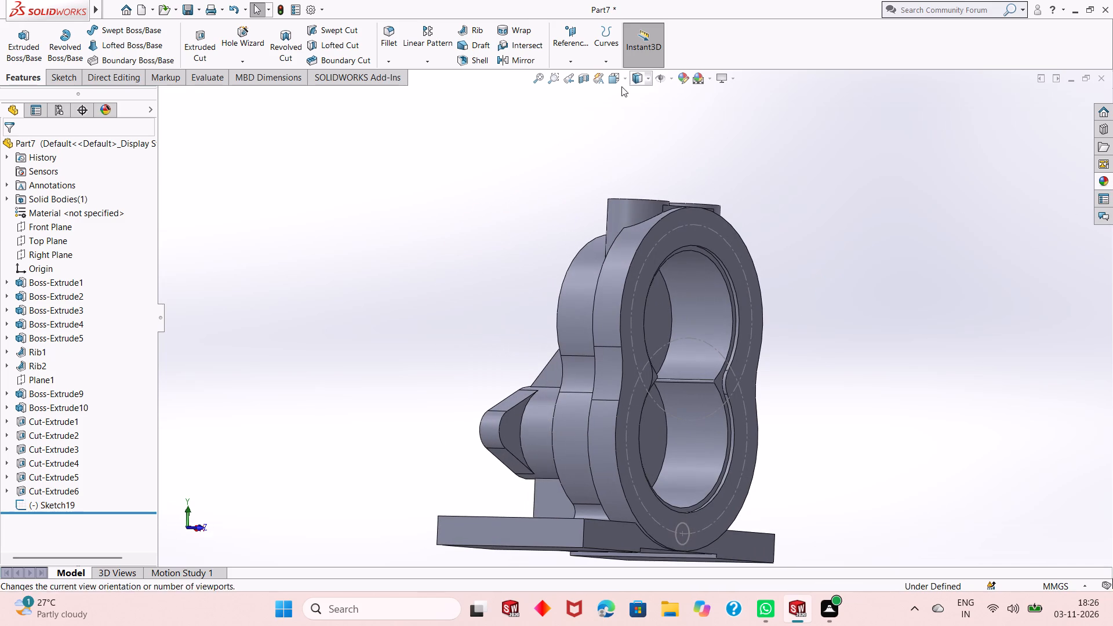
pyautogui.click(580, 79)
pyautogui.moveTo(703, 183); pyautogui.dragTo(736, 192, button='middle')
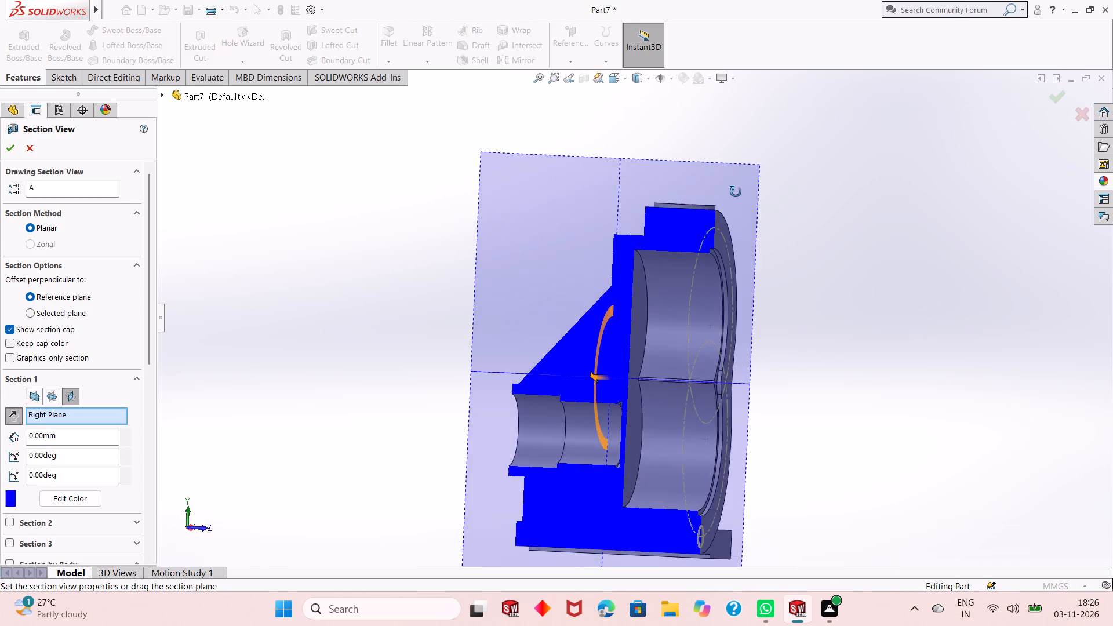
pyautogui.moveTo(736, 192); pyautogui.dragTo(733, 198, button='middle')
pyautogui.scroll(-3, 696, 247)
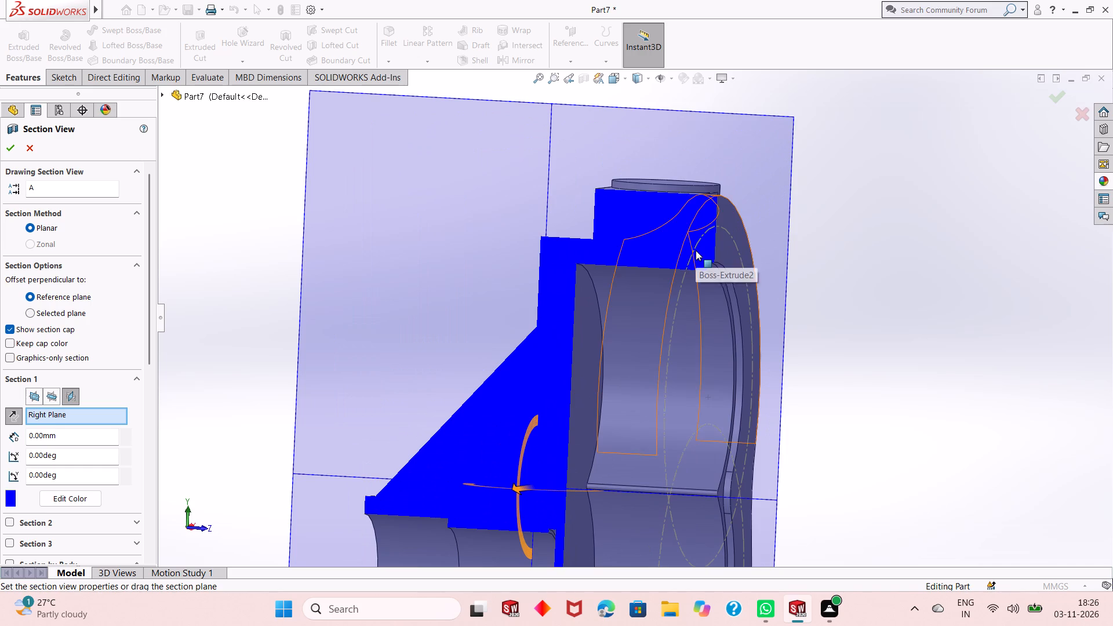
pyautogui.scroll(-1, 696, 250)
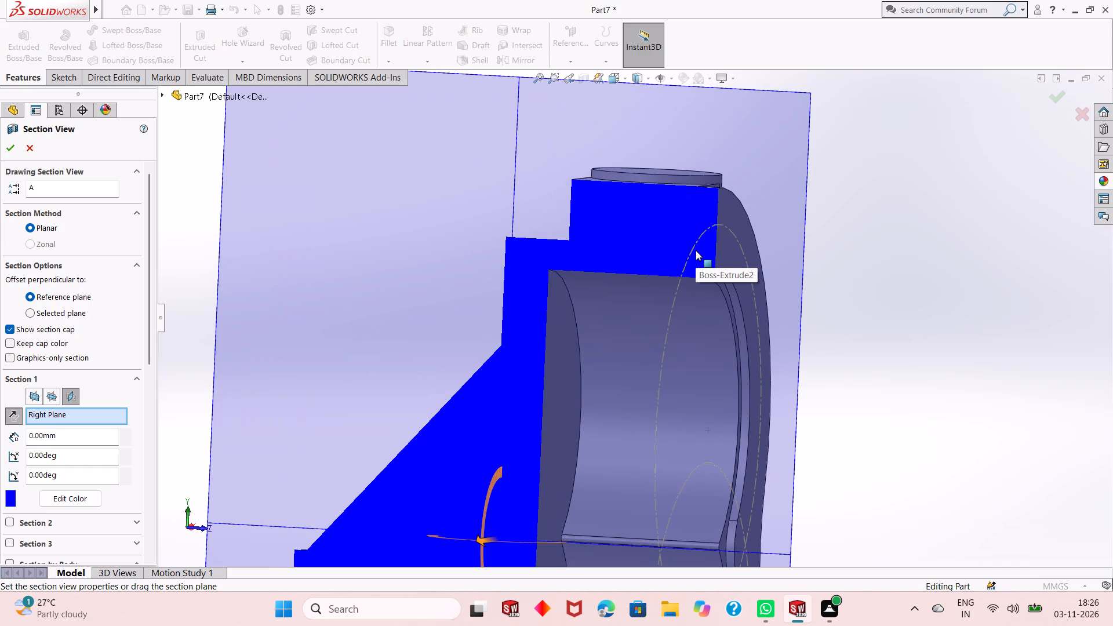
pyautogui.scroll(-1, 696, 250)
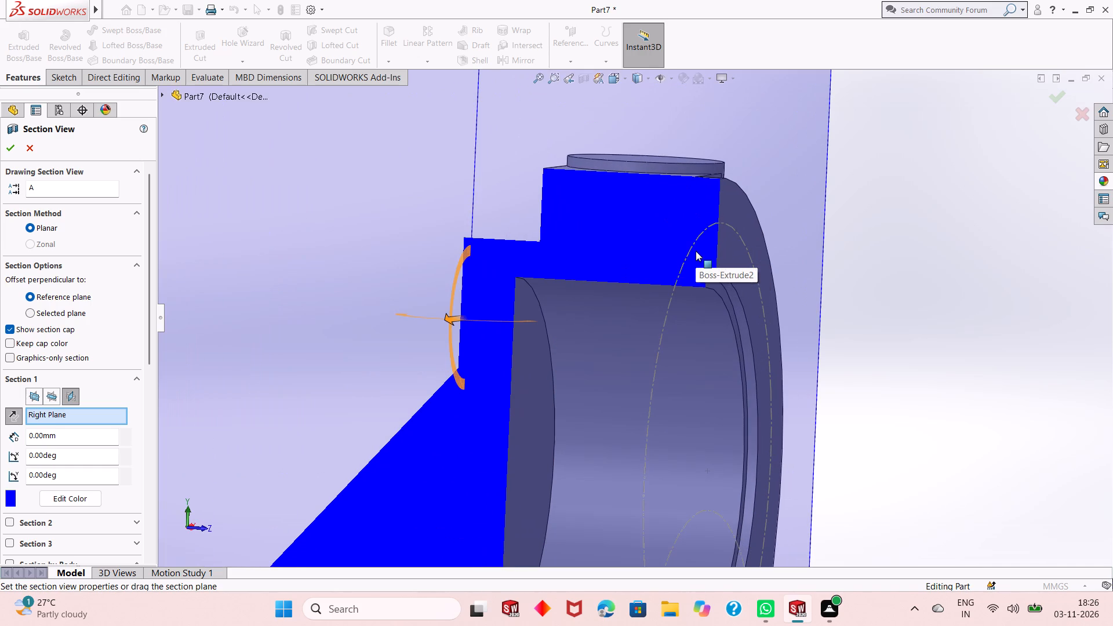
pyautogui.press('Escape')
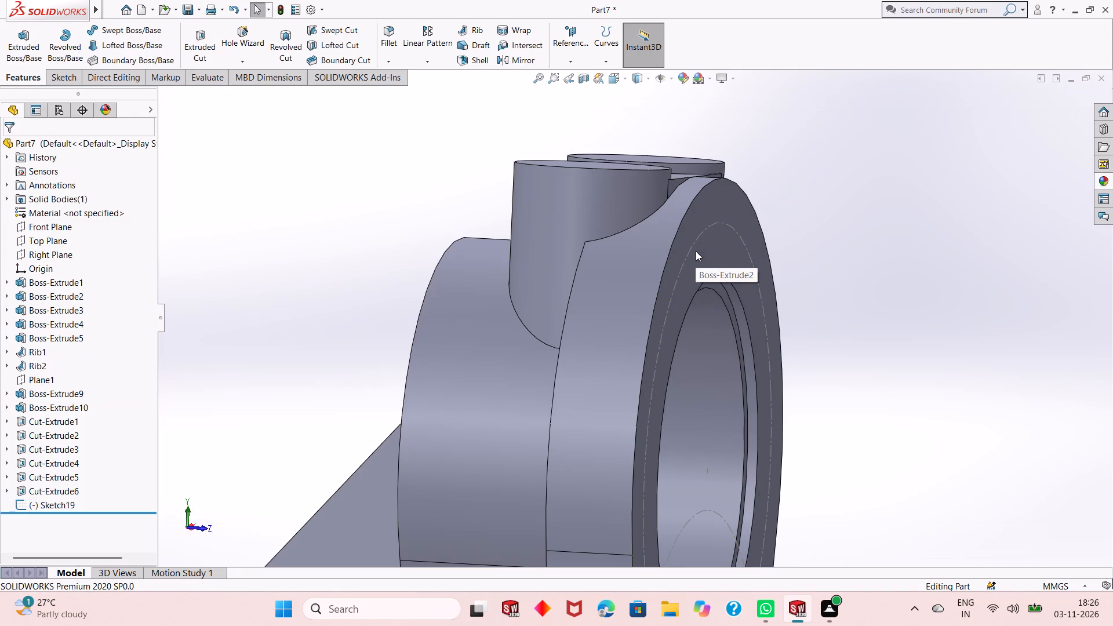
# Reopen the flange-face sketch with the construction circles for editing and view it face-on.
pyautogui.click(49, 503)
pyautogui.click(60, 469)
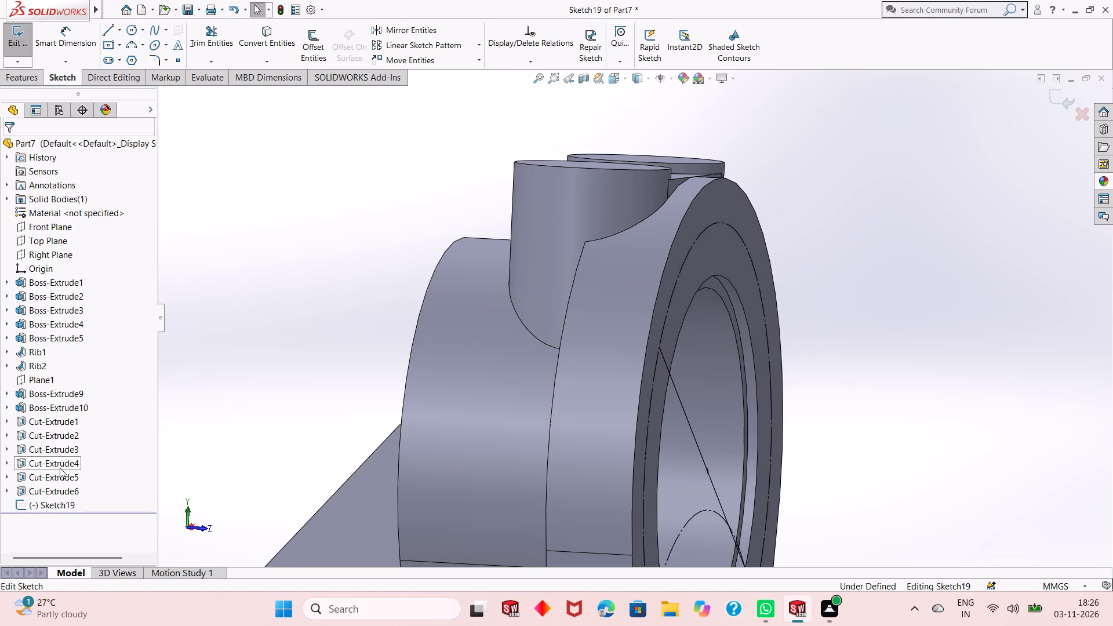
pyautogui.hotkey('ctrl', '8')
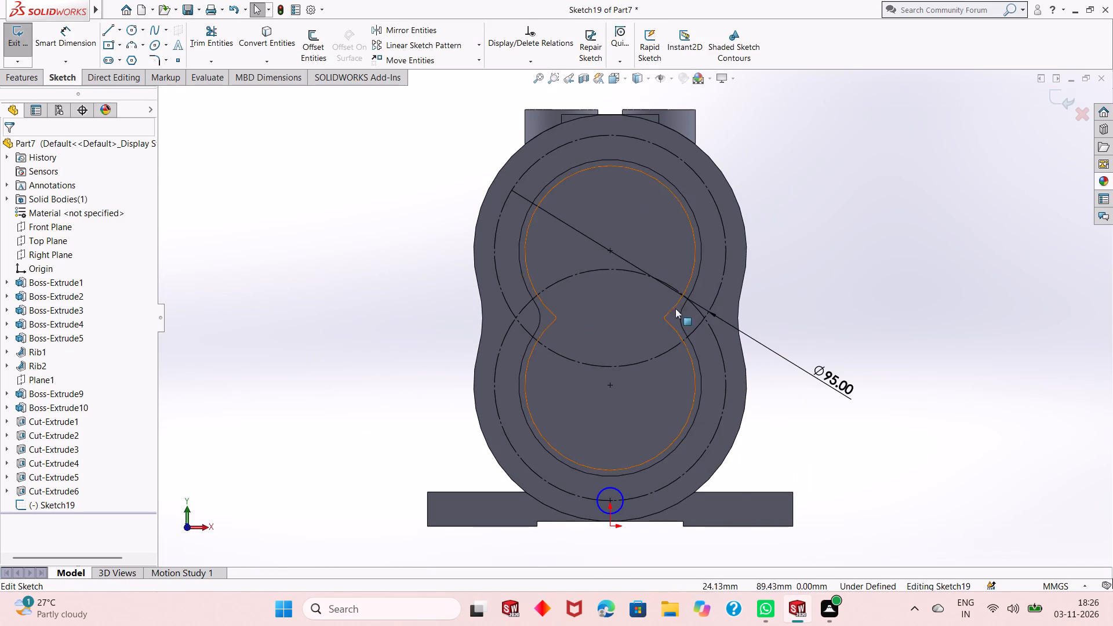
pyautogui.scroll(-3, 573, 296)
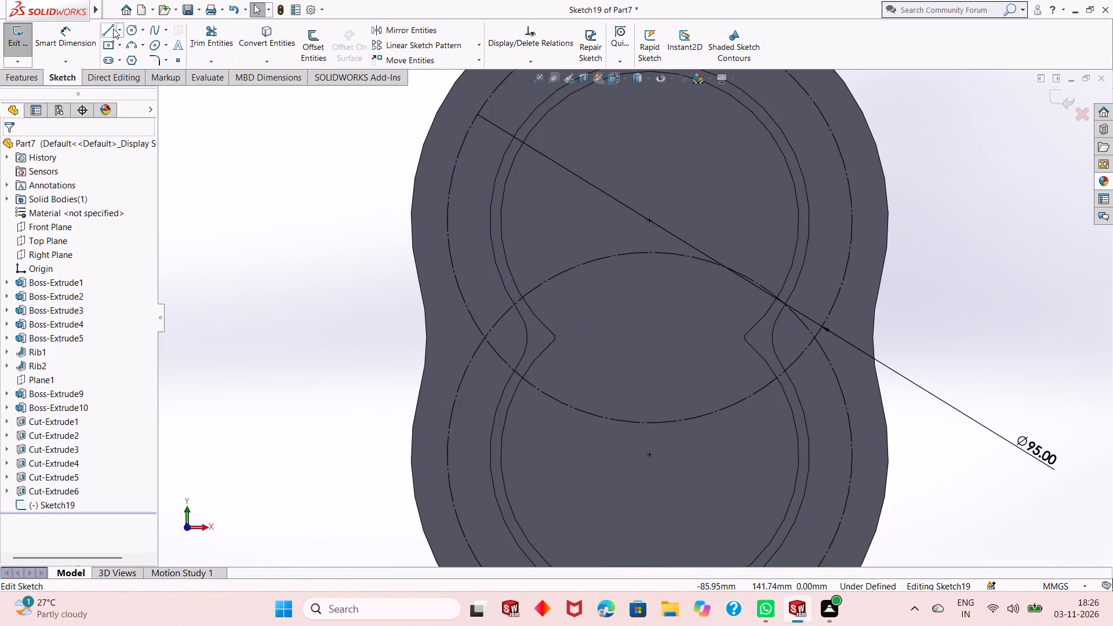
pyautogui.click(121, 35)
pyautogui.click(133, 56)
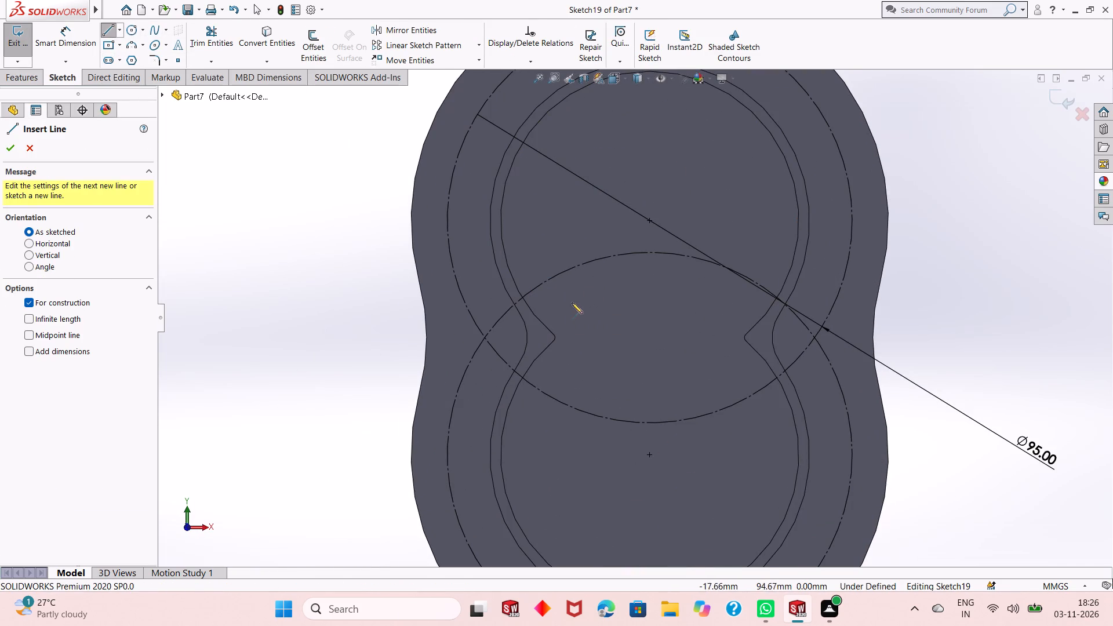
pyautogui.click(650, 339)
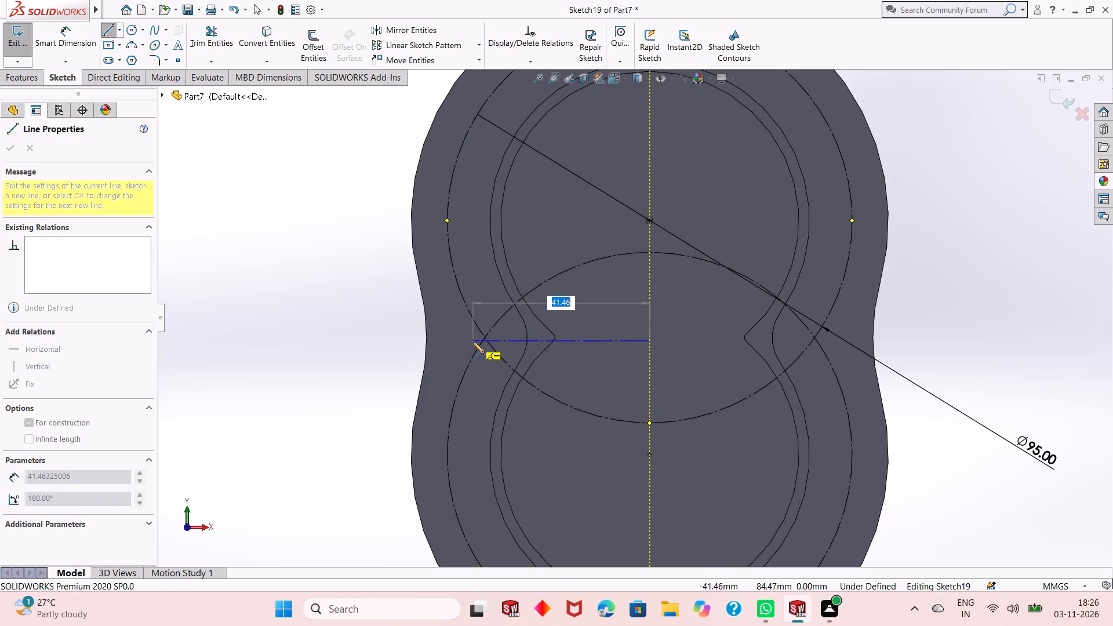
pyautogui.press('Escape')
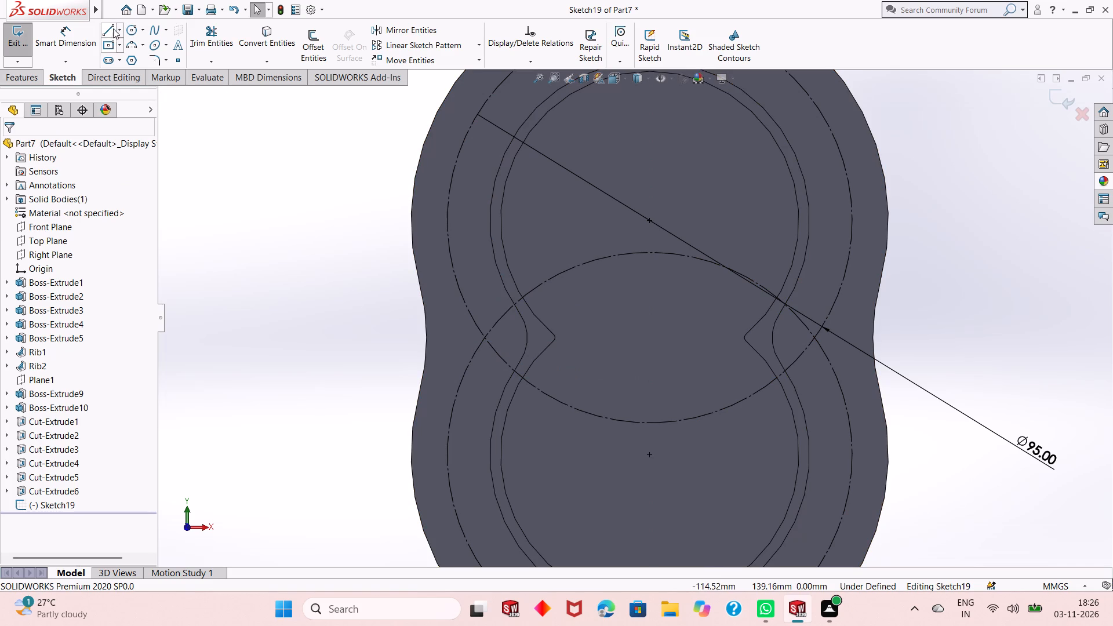
# Draw a centreline 55/2 mm straight up from the lower construction circle's centre, continuing 85/2 mm horizontally to the left at the waist.
pyautogui.click(121, 30)
pyautogui.click(129, 60)
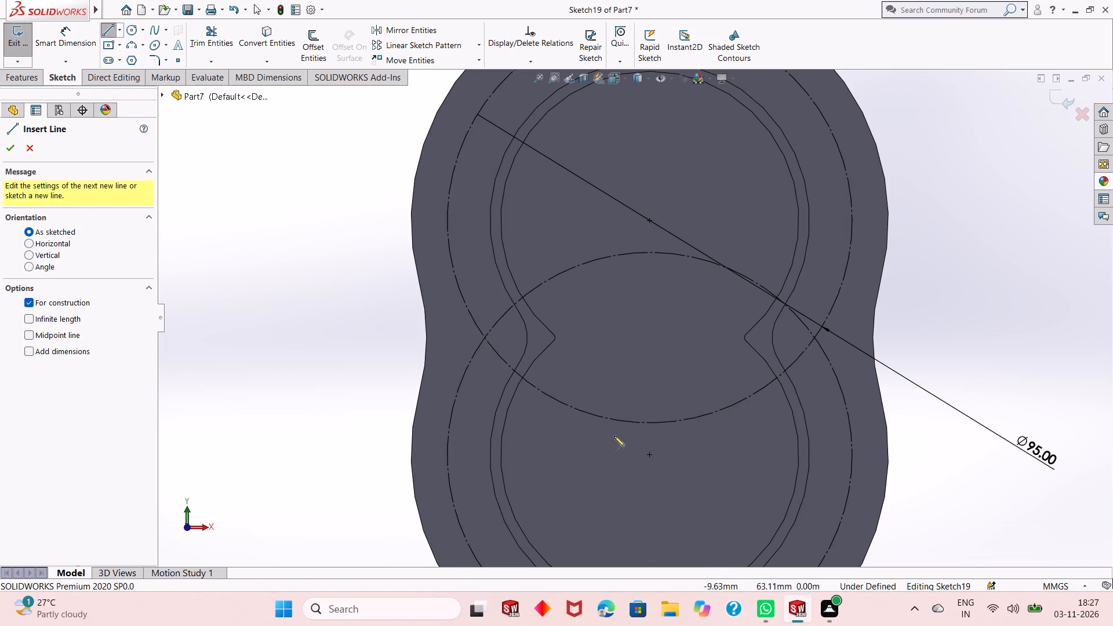
pyautogui.click(651, 458)
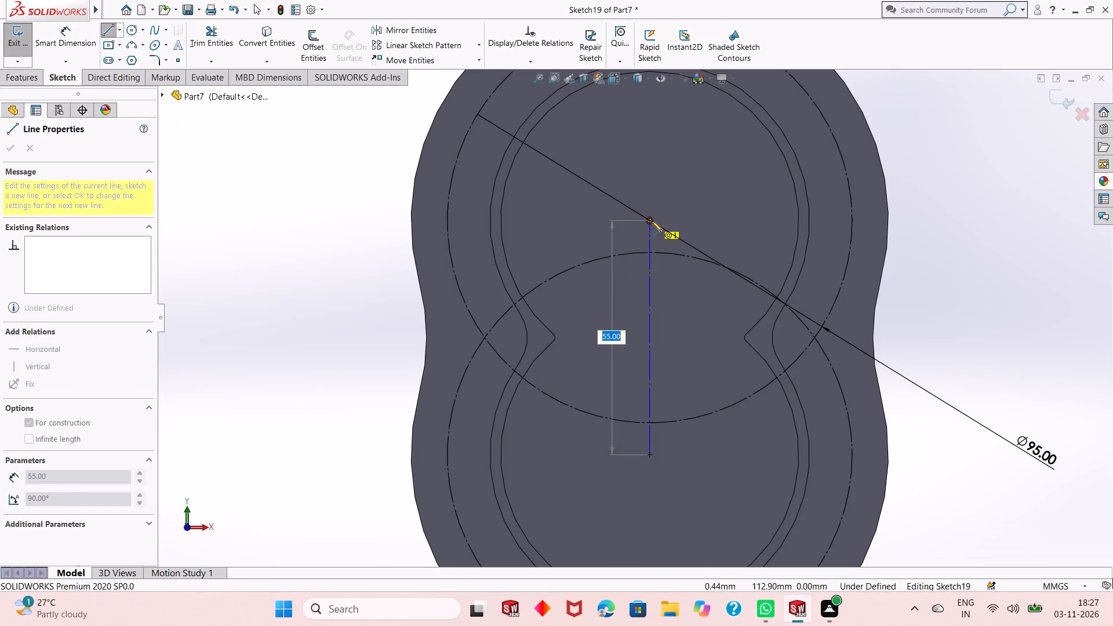
pyautogui.write('55/2')
pyautogui.press('Return')
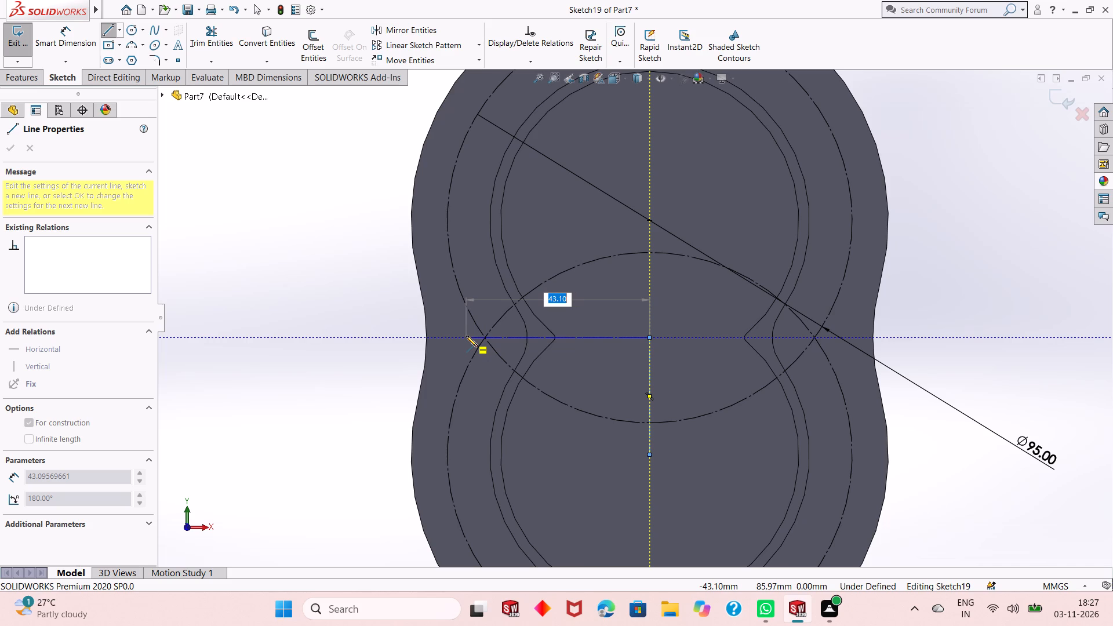
pyautogui.write('85/2')
pyautogui.press('Return')
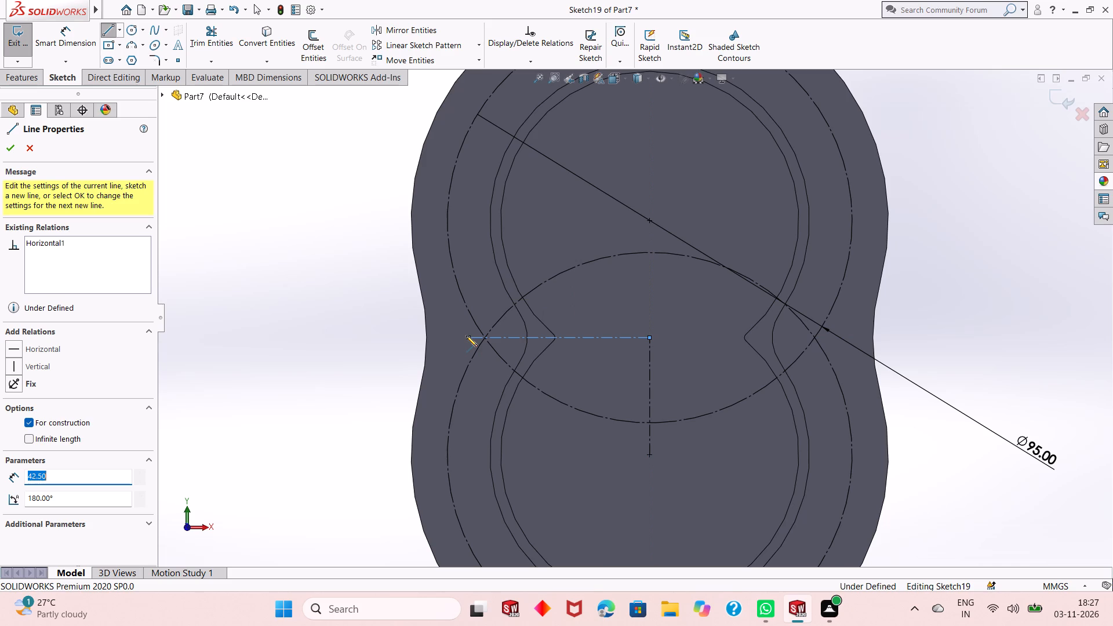
pyautogui.press('Escape')
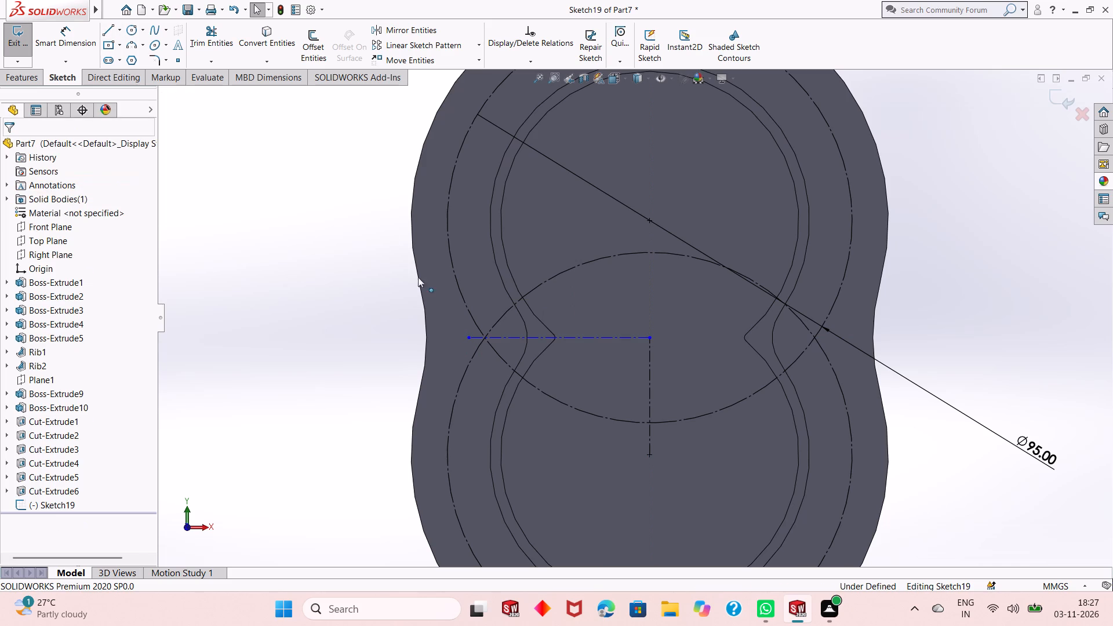
# Draw a second horizontal centreline 85/2 mm long to the right from the top end of the vertical centreline.
pyautogui.click(118, 28)
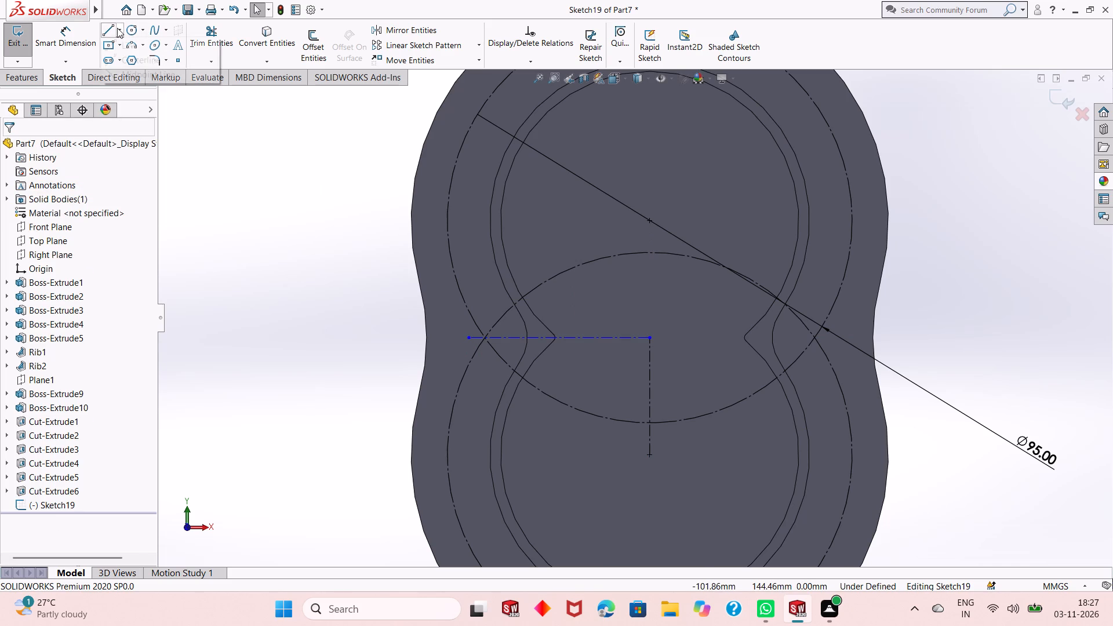
pyautogui.click(124, 56)
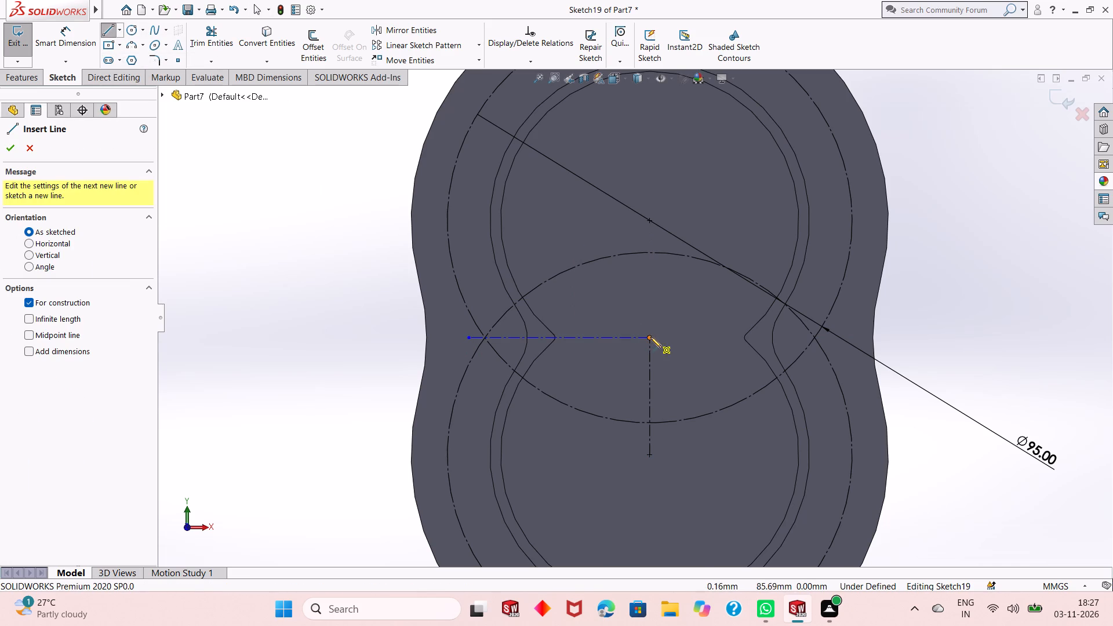
pyautogui.click(651, 337)
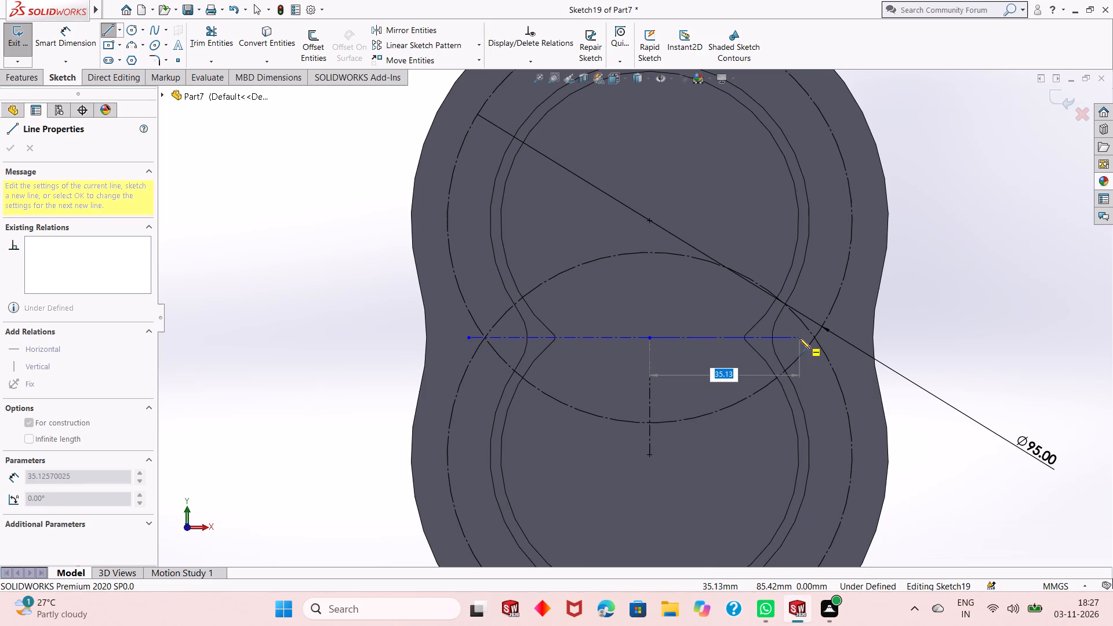
pyautogui.write('85/2')
pyautogui.press('Return')
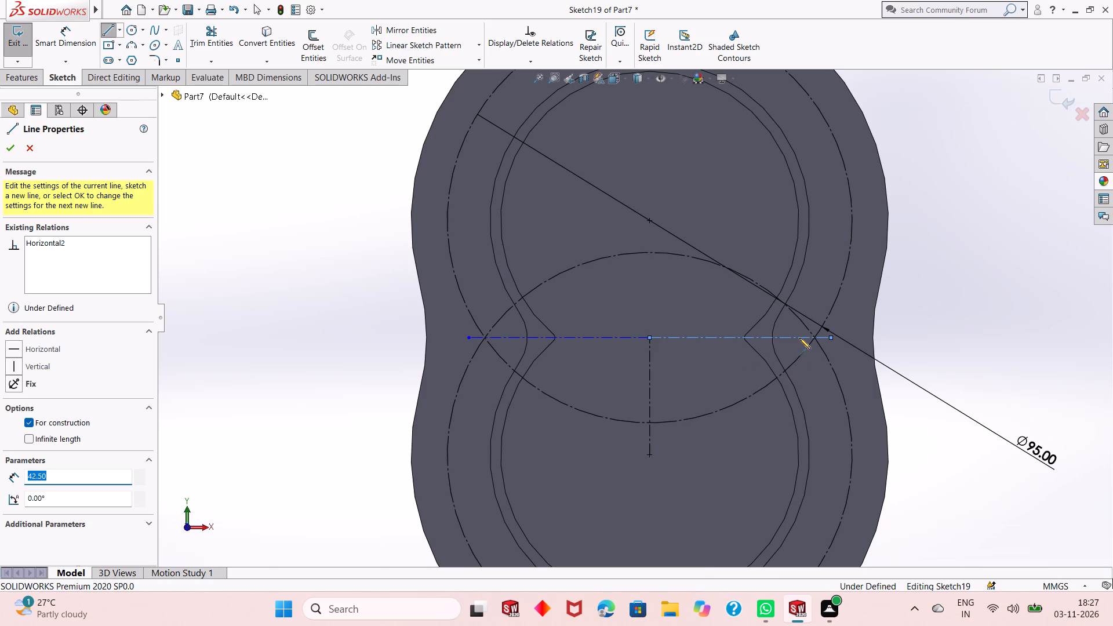
pyautogui.press('Escape')
pyautogui.press('Escape')
# Dimension the lengths of both horizontal centrelines across the flange's waist.
pyautogui.click(76, 39)
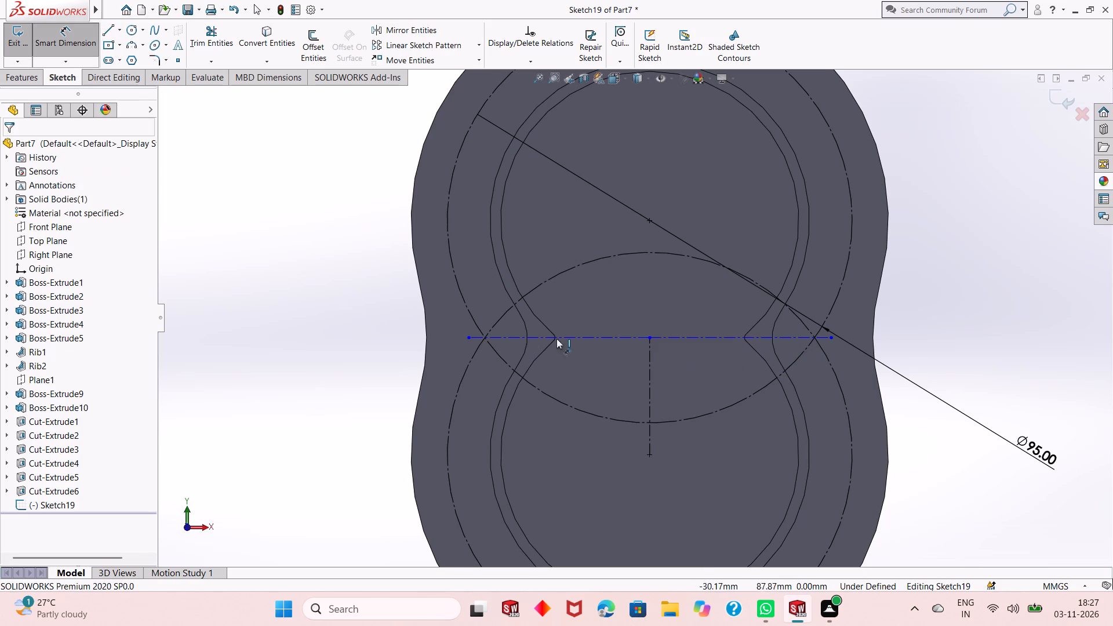
pyautogui.click(590, 336)
pyautogui.click(573, 419)
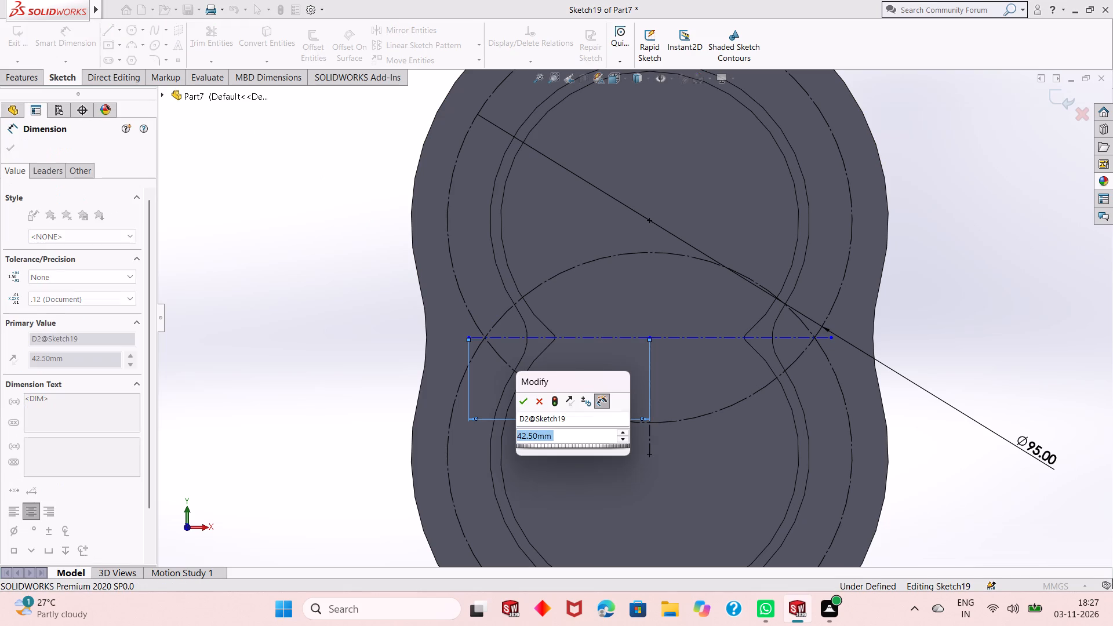
pyautogui.click(523, 405)
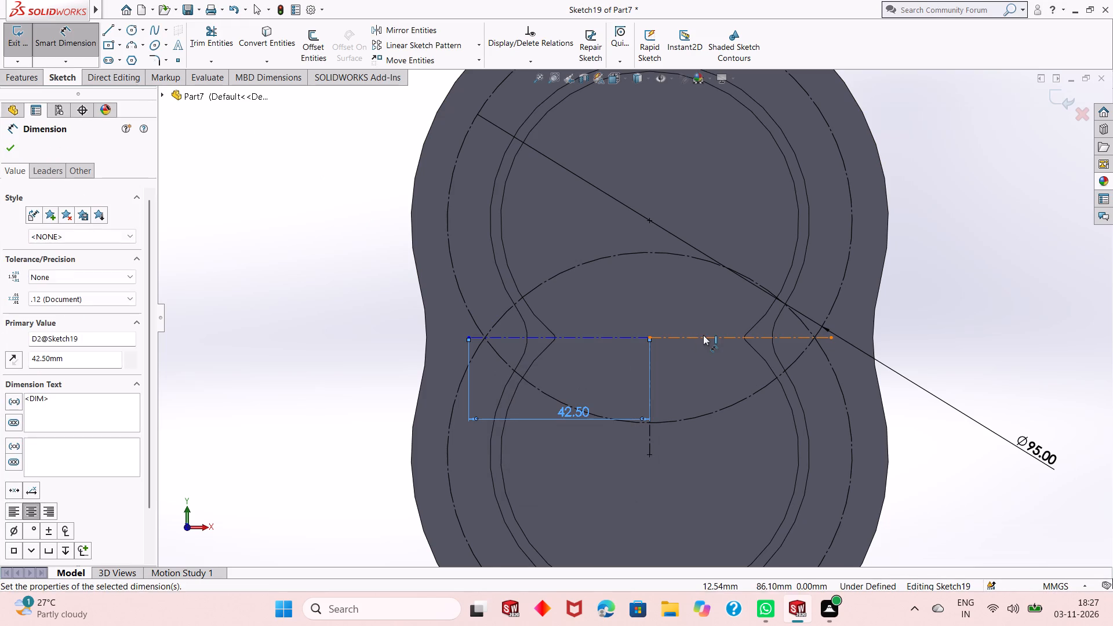
pyautogui.click(703, 337)
pyautogui.click(696, 402)
pyautogui.click(649, 386)
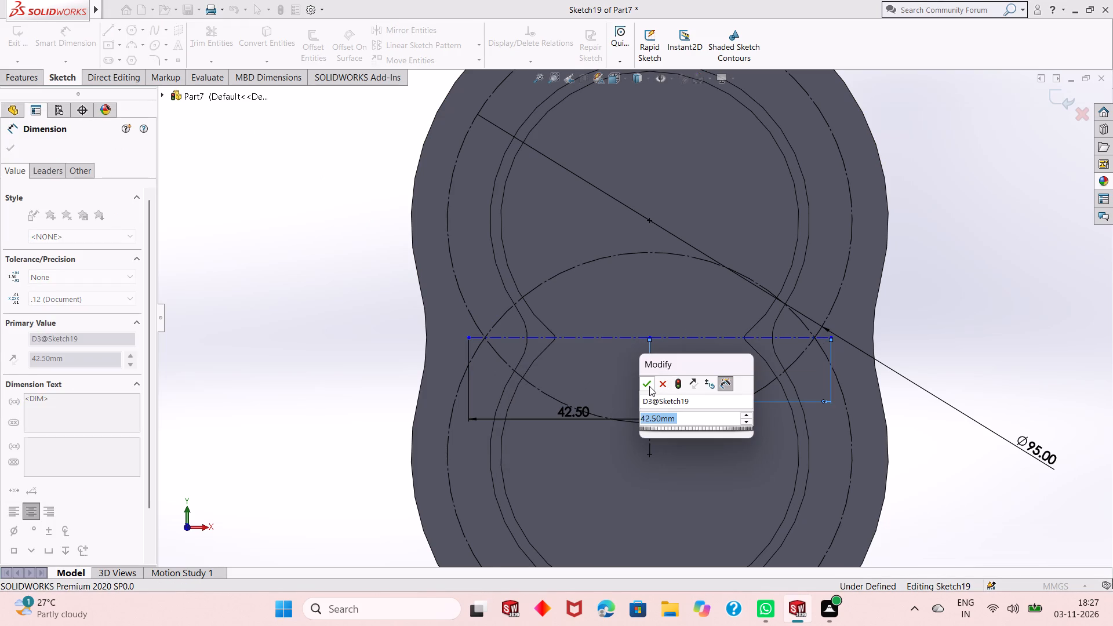
pyautogui.press('Escape')
pyautogui.press('Escape')
# Fix the point where the three centrelines meet, and exit the flange-face sketch.
pyautogui.scroll(-4, 653, 333)
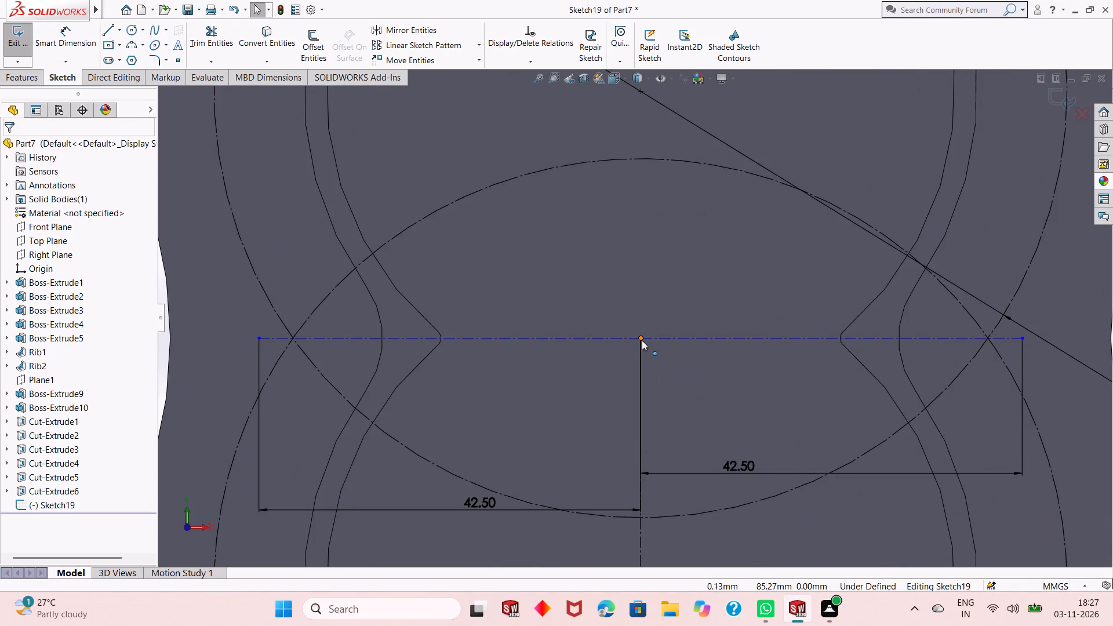
pyautogui.click(642, 340)
pyautogui.click(674, 290)
pyautogui.press('Escape')
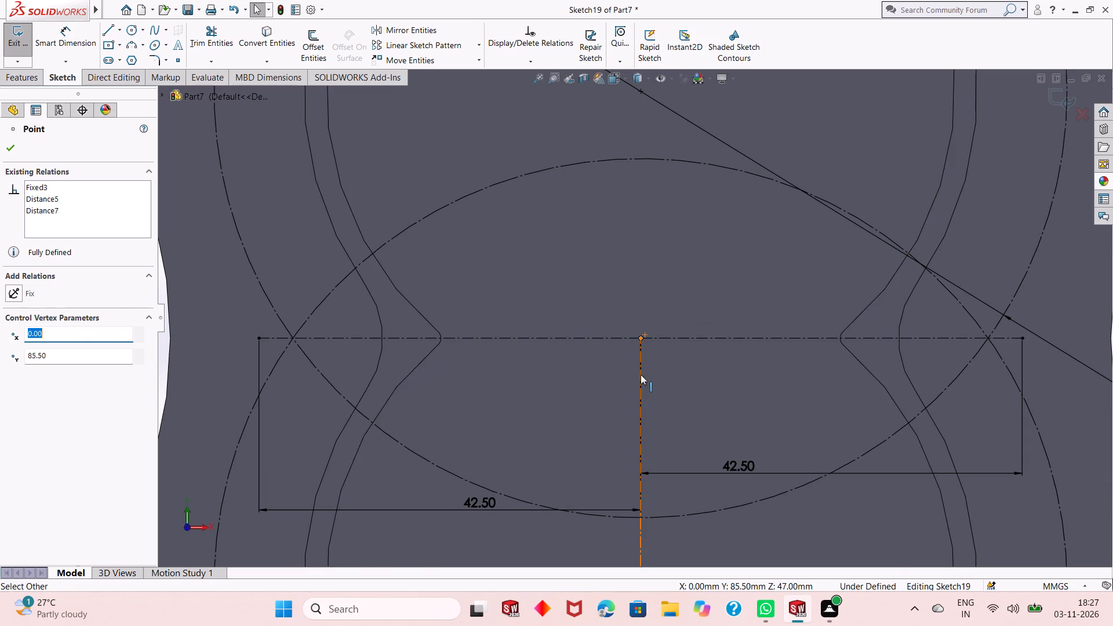
pyautogui.press('Escape')
pyautogui.scroll(5, 641, 376)
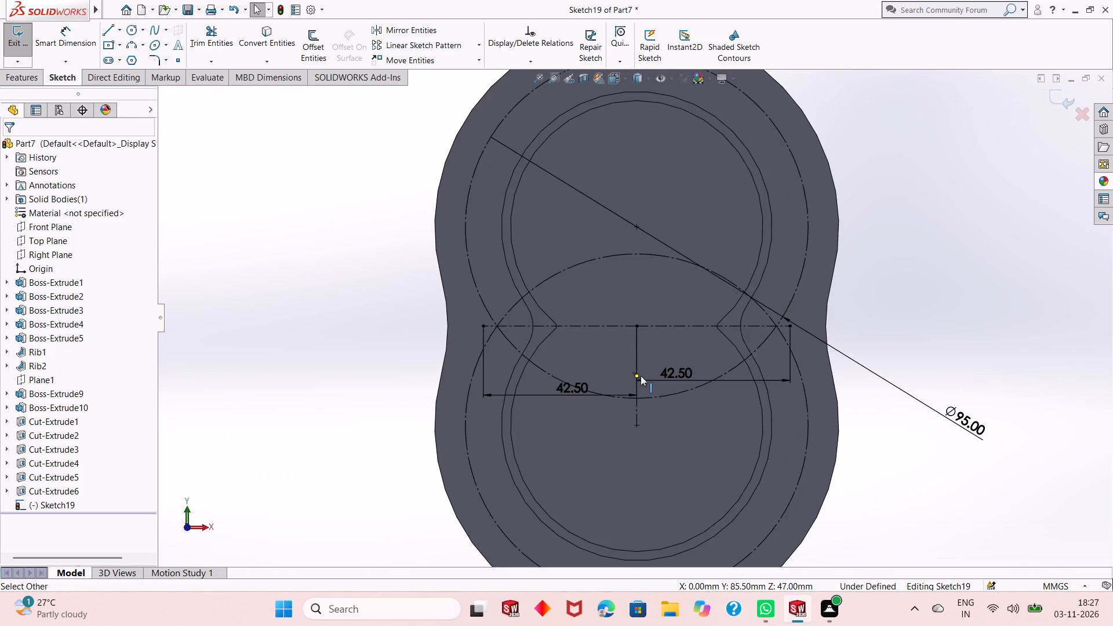
pyautogui.scroll(1, 628, 344)
pyautogui.click(1053, 100)
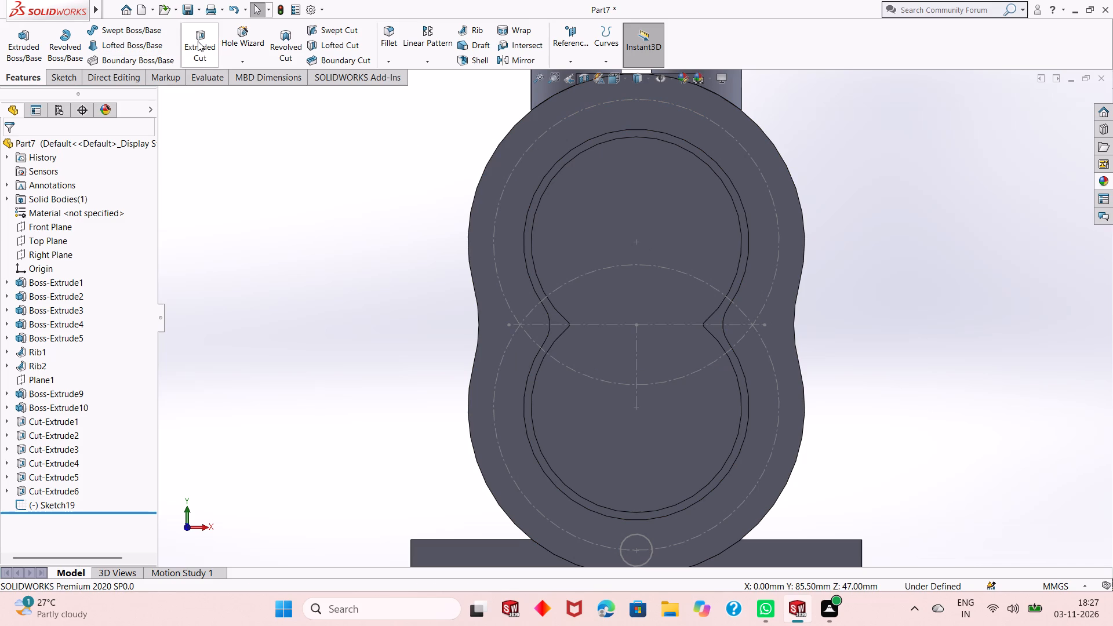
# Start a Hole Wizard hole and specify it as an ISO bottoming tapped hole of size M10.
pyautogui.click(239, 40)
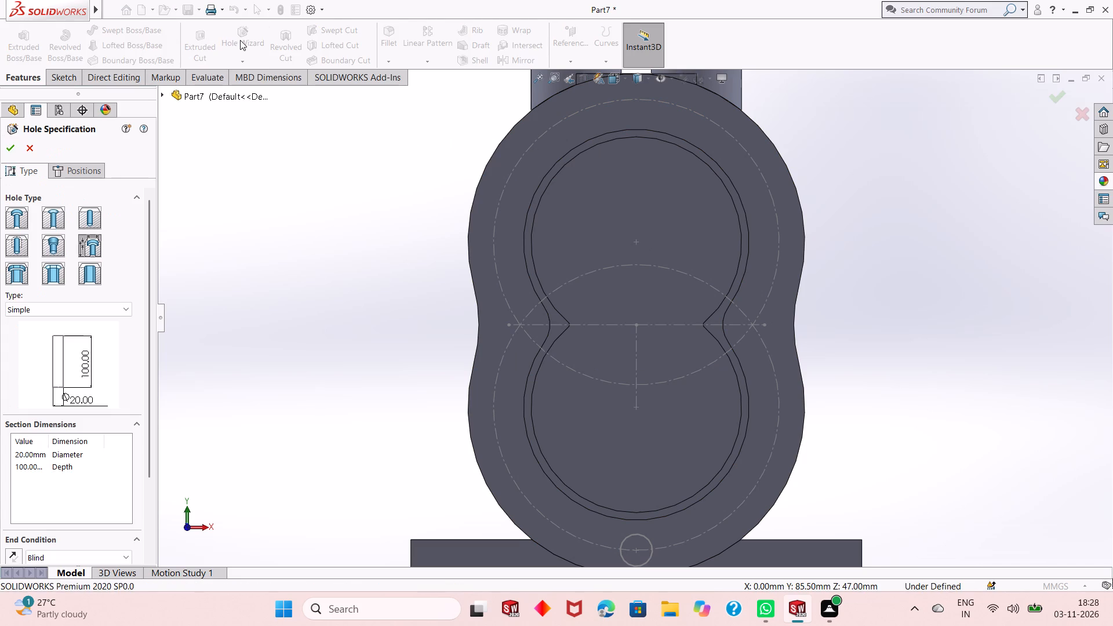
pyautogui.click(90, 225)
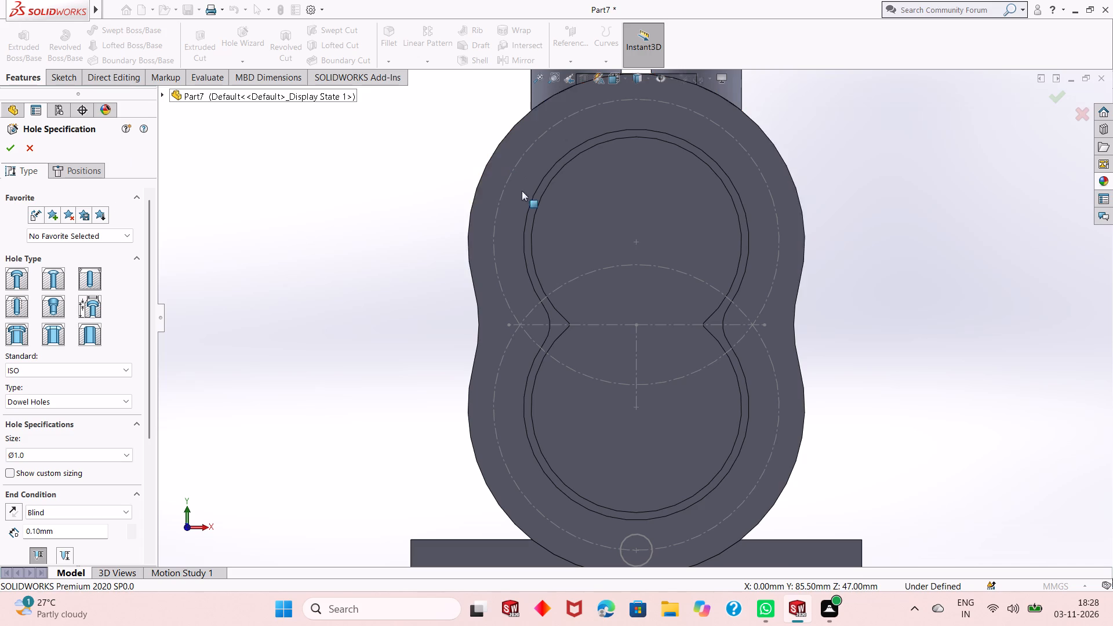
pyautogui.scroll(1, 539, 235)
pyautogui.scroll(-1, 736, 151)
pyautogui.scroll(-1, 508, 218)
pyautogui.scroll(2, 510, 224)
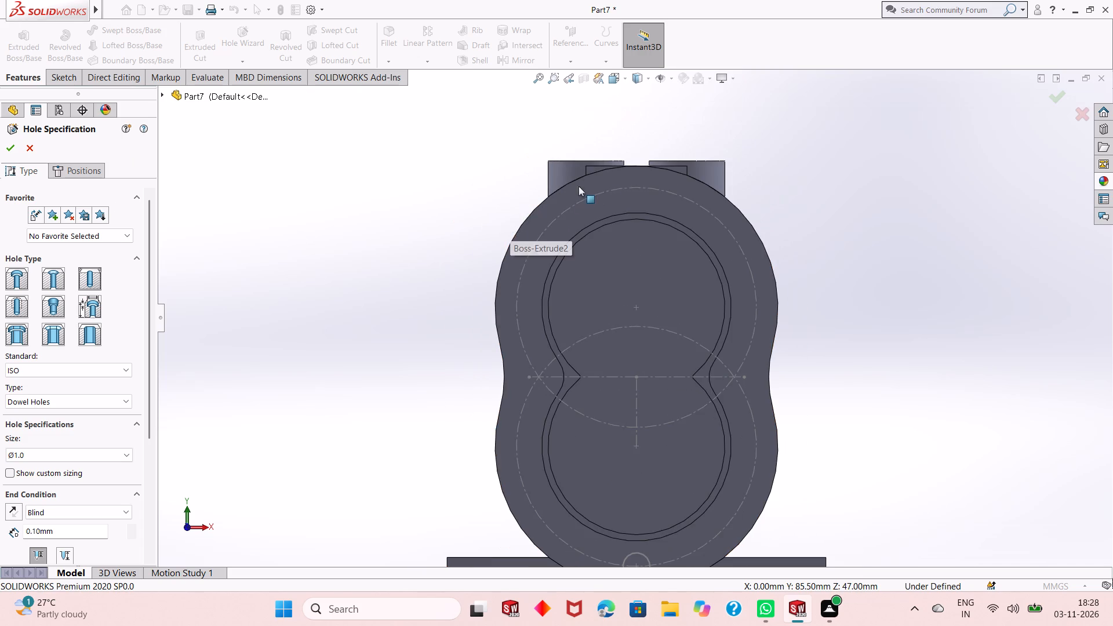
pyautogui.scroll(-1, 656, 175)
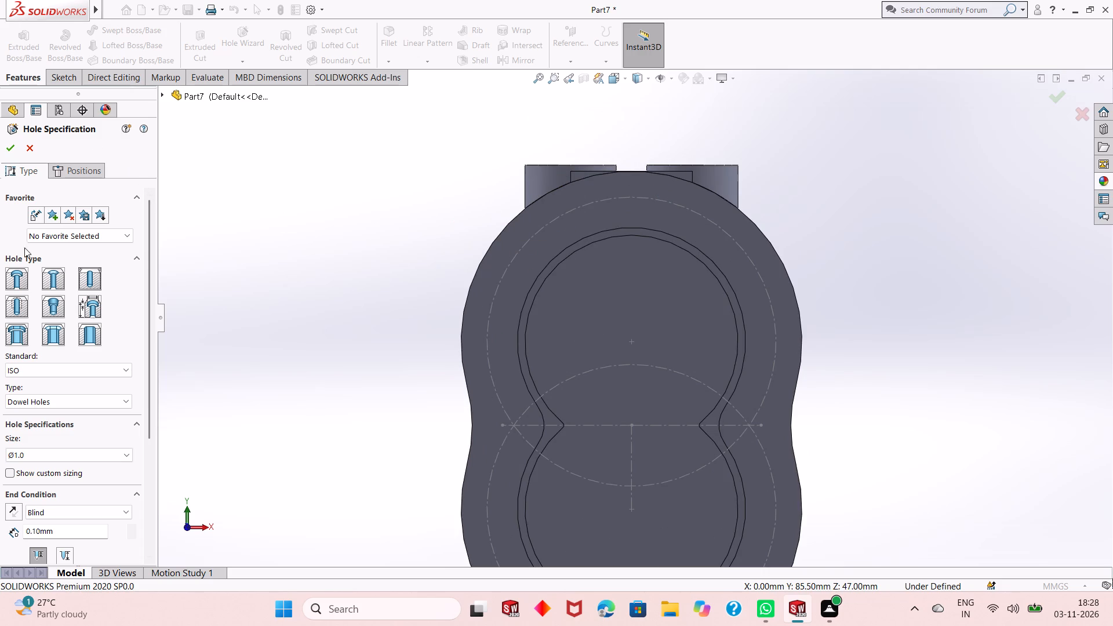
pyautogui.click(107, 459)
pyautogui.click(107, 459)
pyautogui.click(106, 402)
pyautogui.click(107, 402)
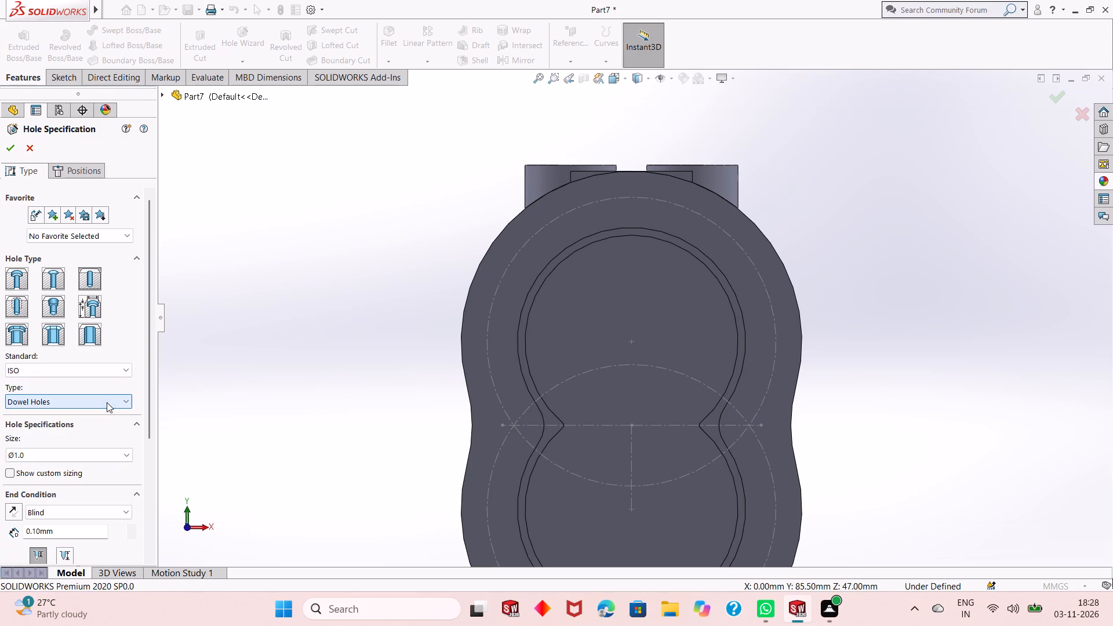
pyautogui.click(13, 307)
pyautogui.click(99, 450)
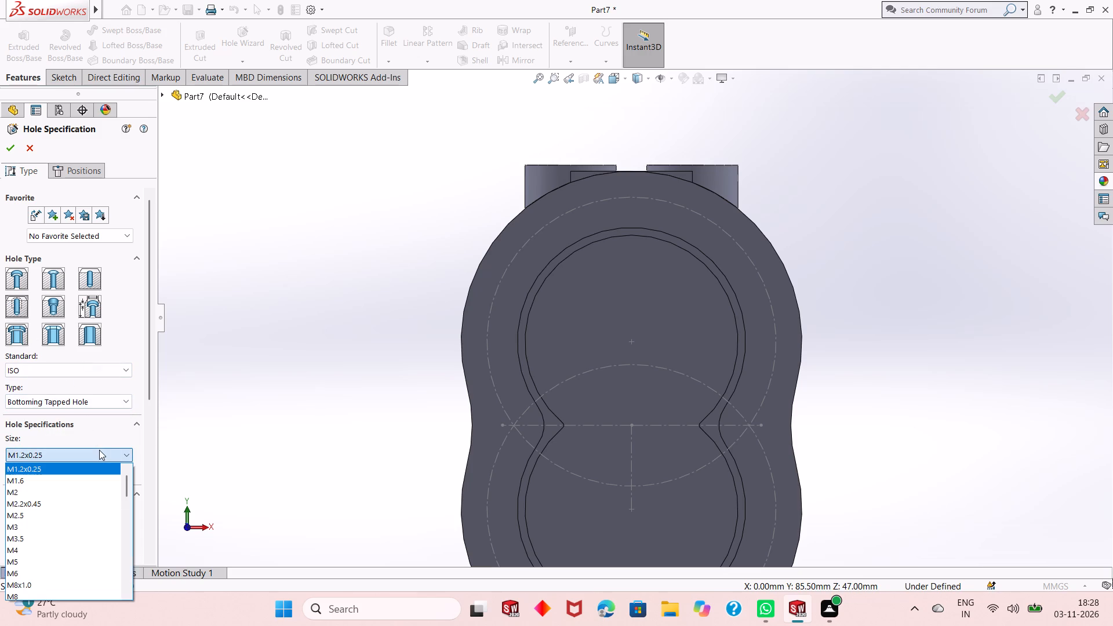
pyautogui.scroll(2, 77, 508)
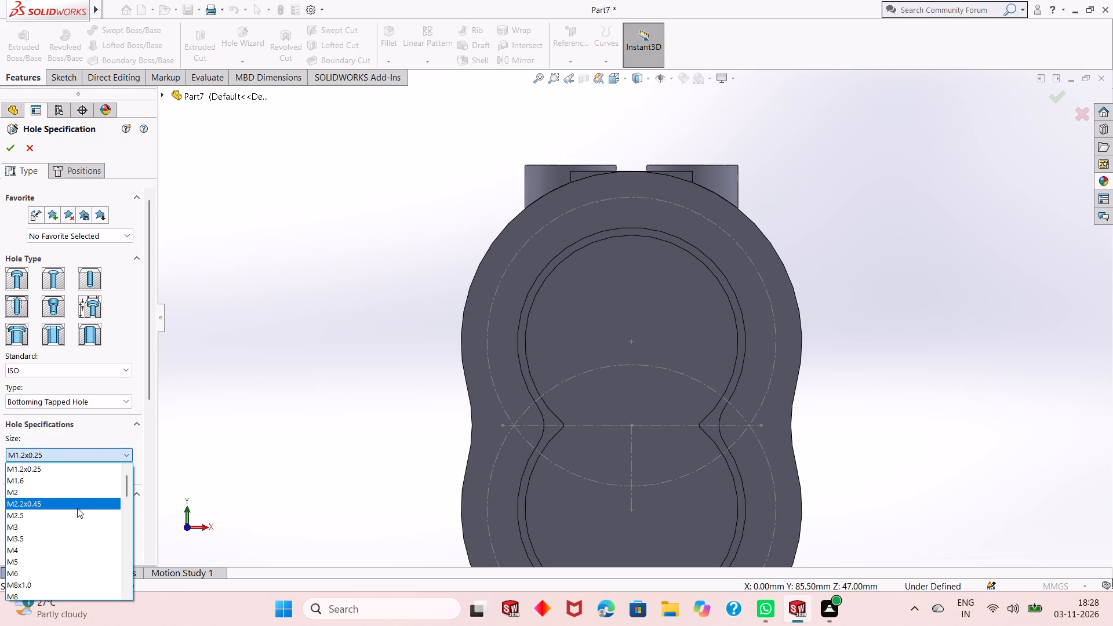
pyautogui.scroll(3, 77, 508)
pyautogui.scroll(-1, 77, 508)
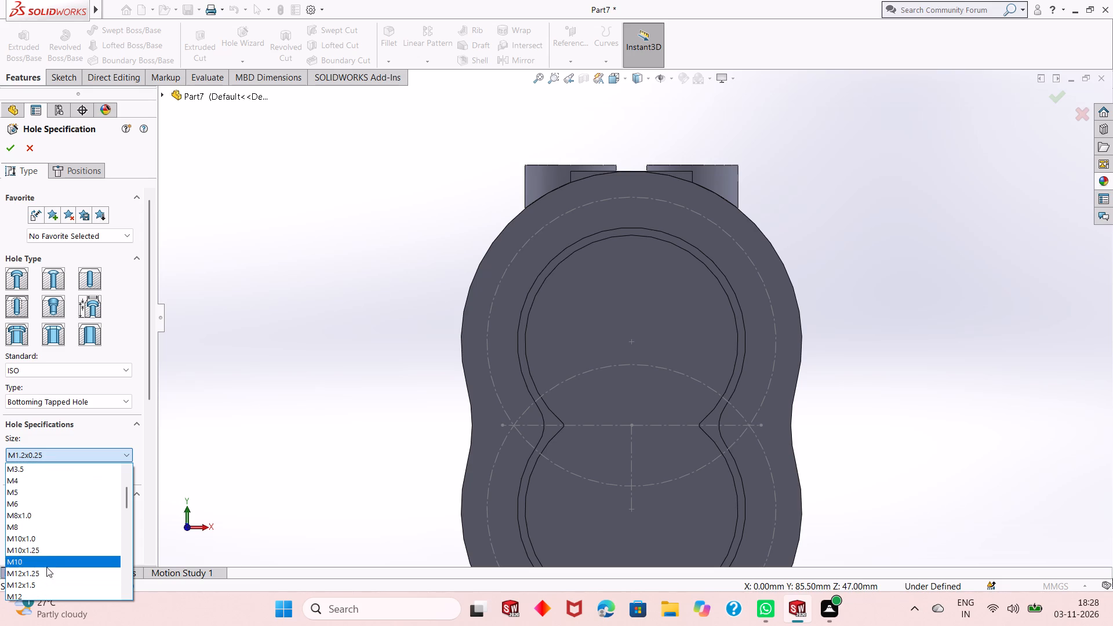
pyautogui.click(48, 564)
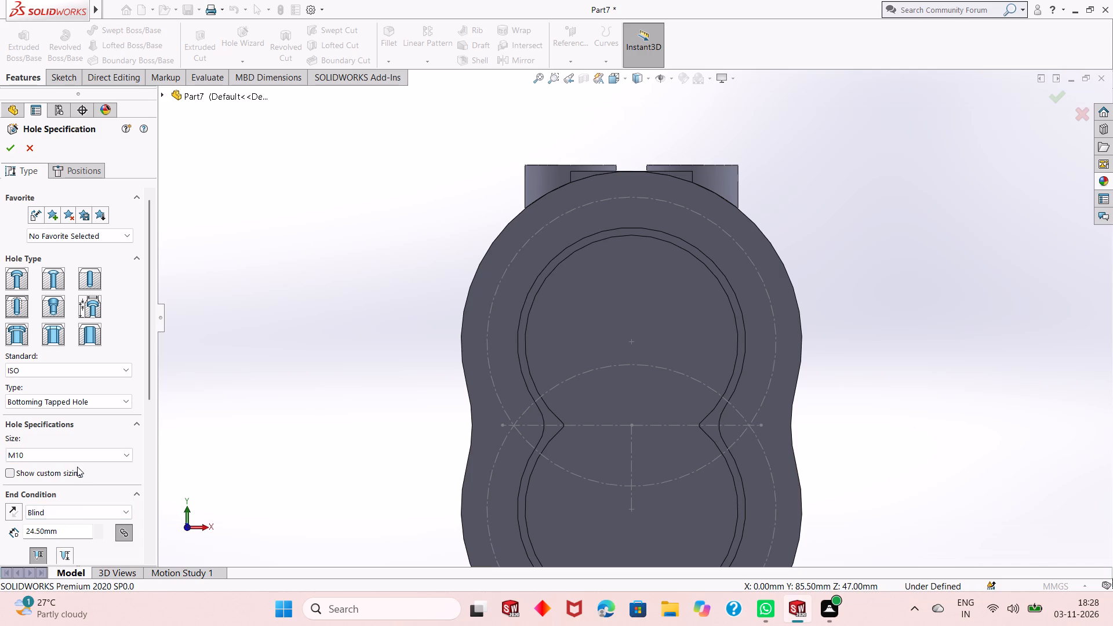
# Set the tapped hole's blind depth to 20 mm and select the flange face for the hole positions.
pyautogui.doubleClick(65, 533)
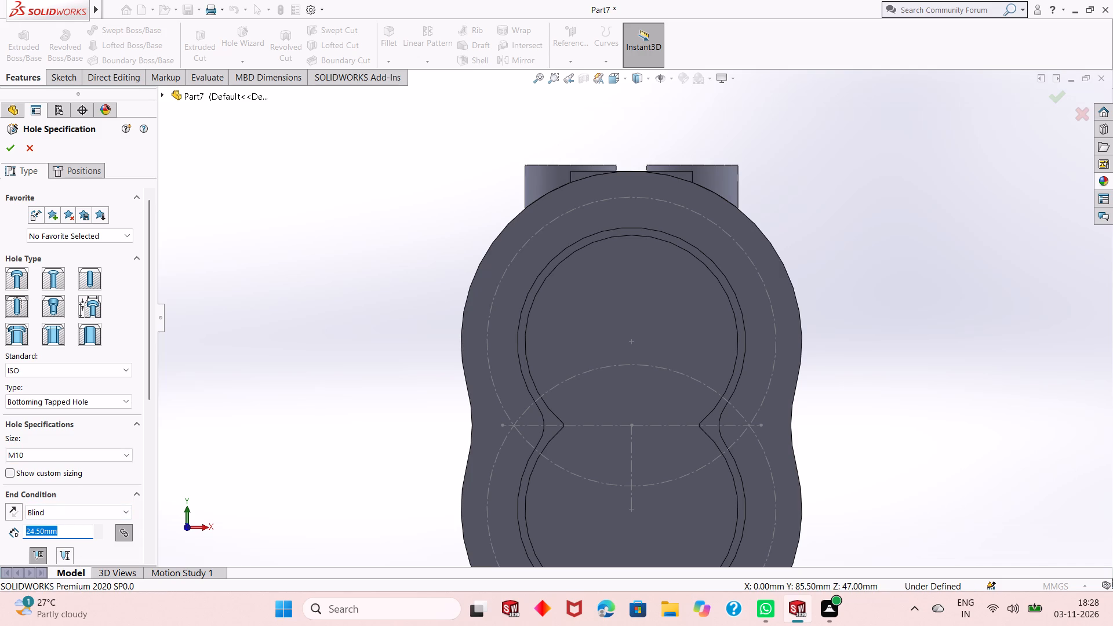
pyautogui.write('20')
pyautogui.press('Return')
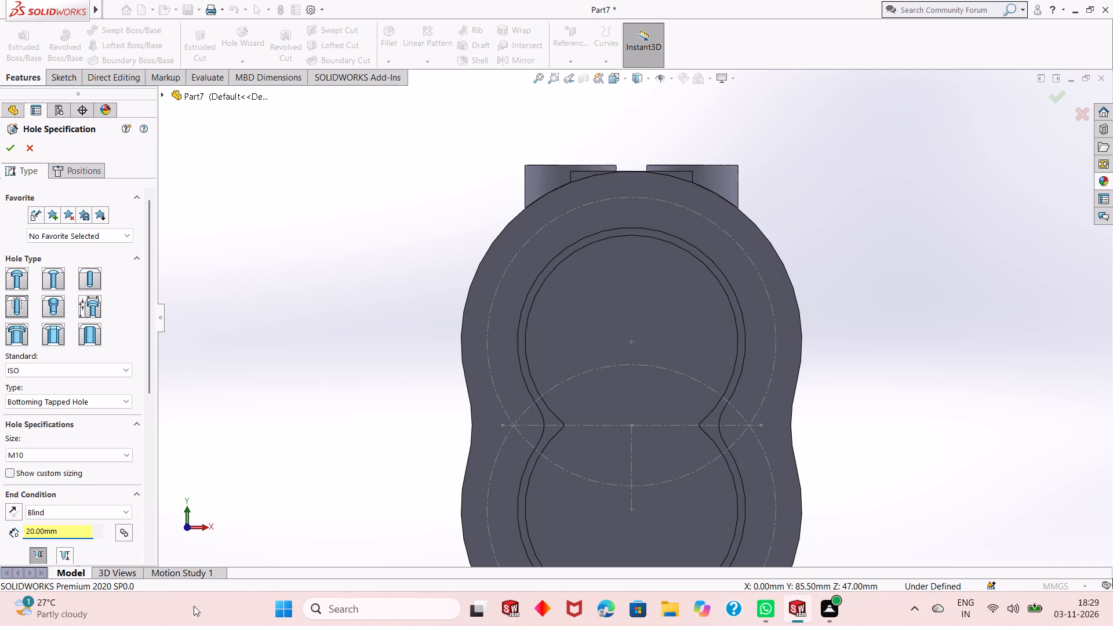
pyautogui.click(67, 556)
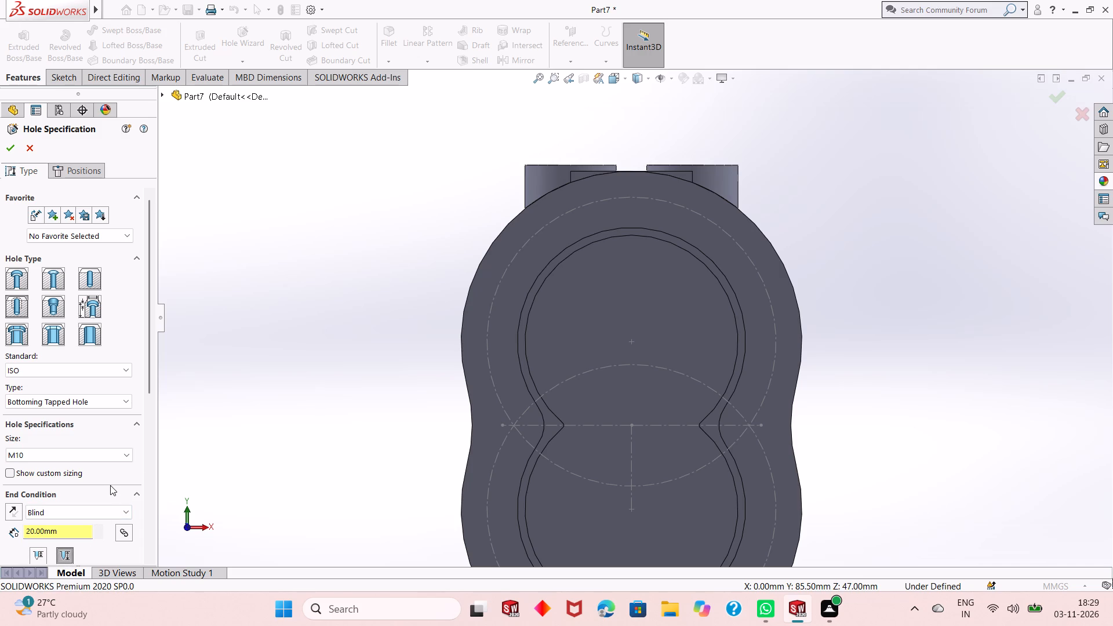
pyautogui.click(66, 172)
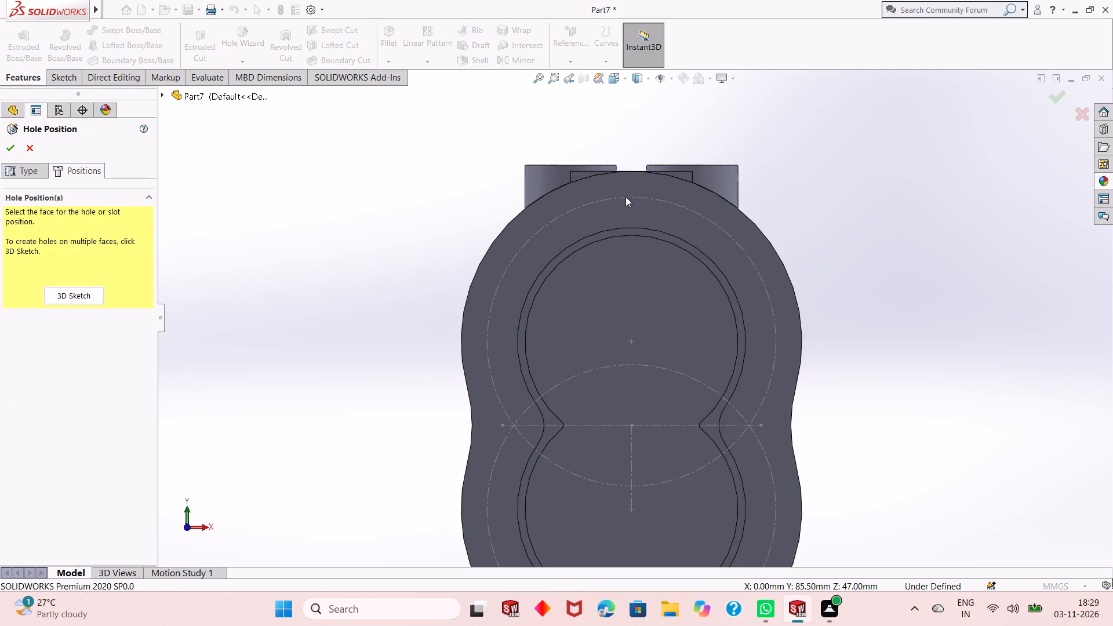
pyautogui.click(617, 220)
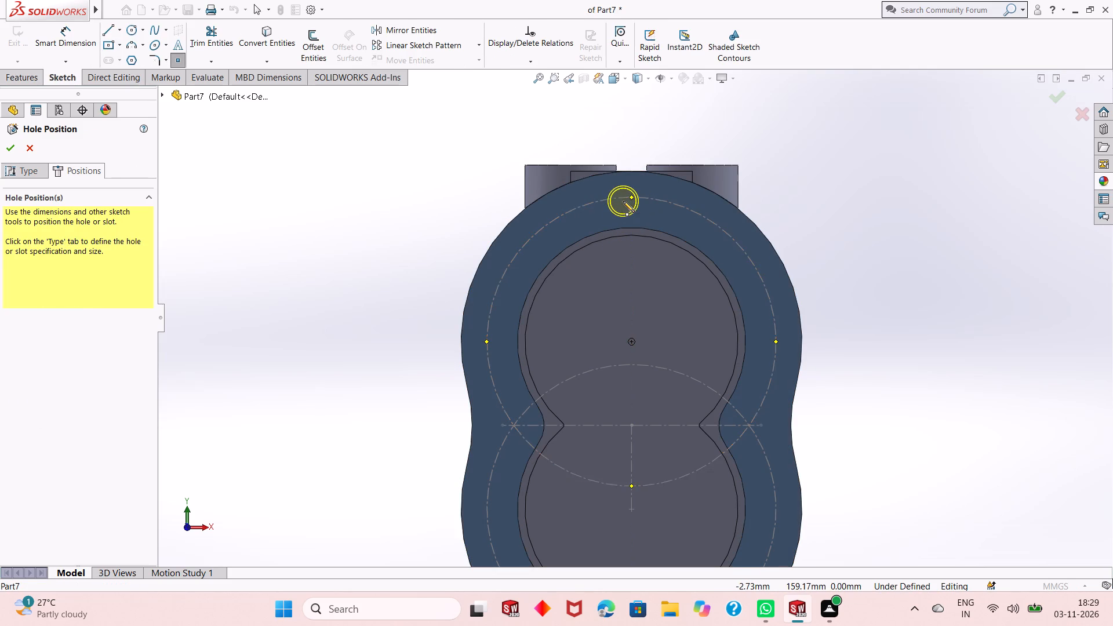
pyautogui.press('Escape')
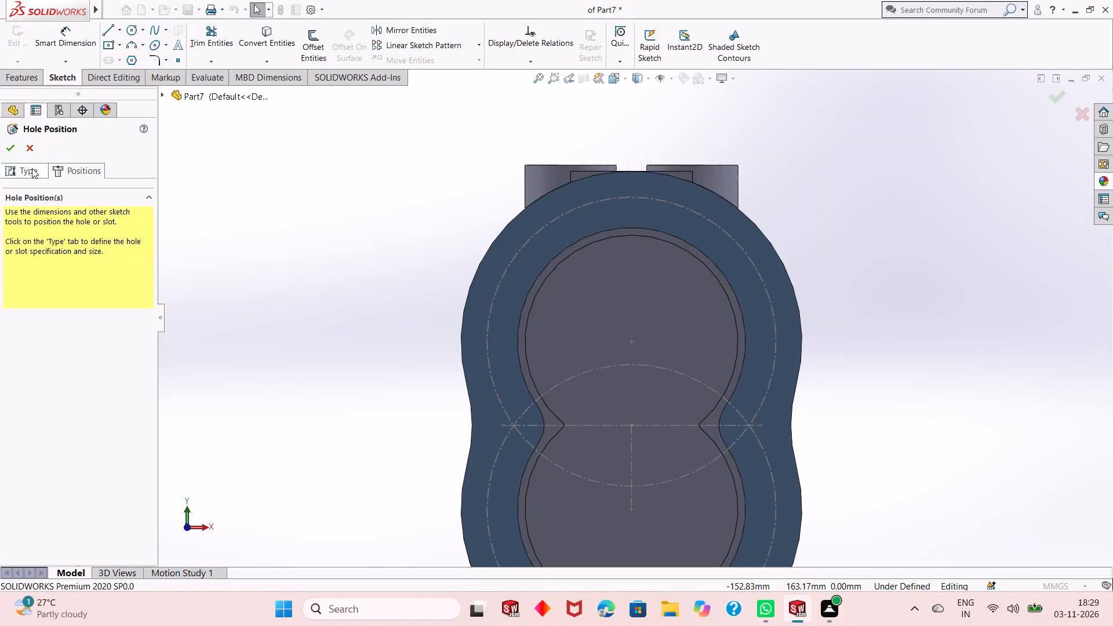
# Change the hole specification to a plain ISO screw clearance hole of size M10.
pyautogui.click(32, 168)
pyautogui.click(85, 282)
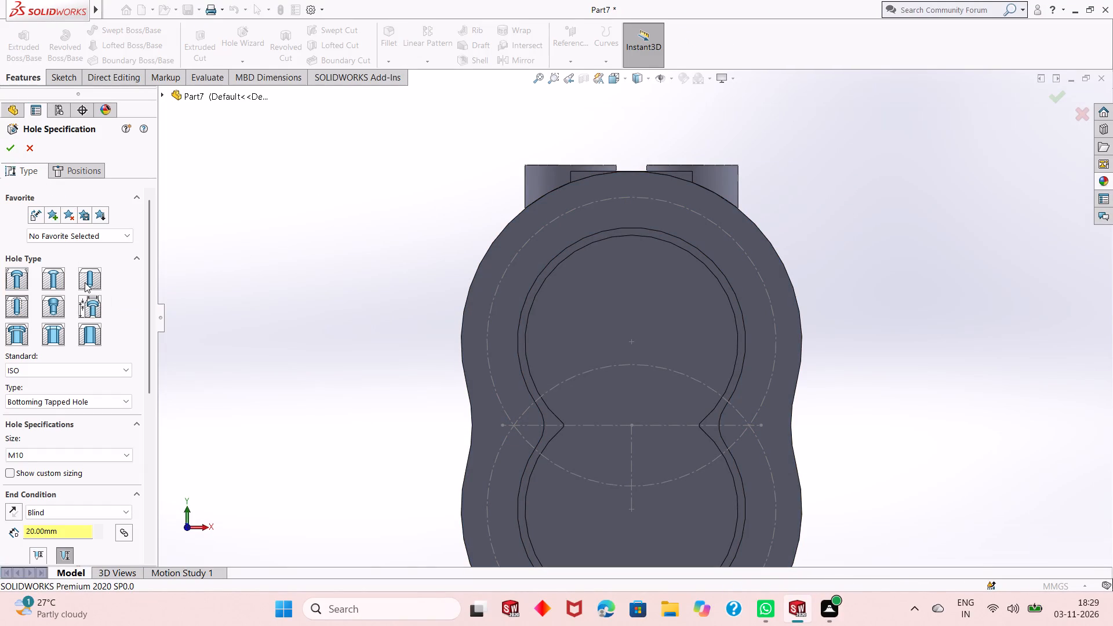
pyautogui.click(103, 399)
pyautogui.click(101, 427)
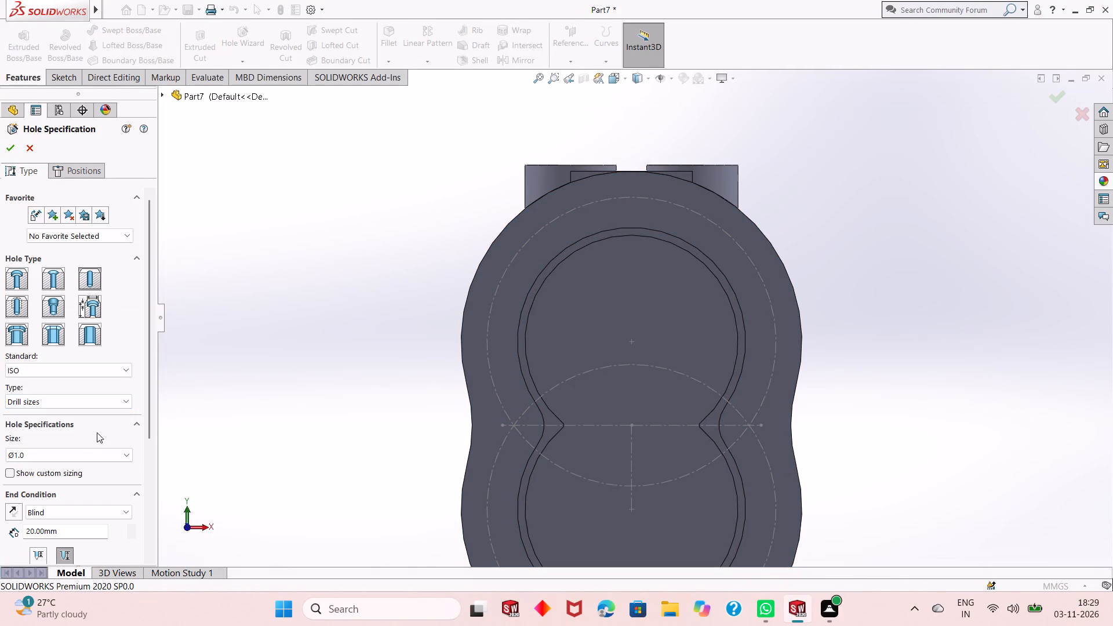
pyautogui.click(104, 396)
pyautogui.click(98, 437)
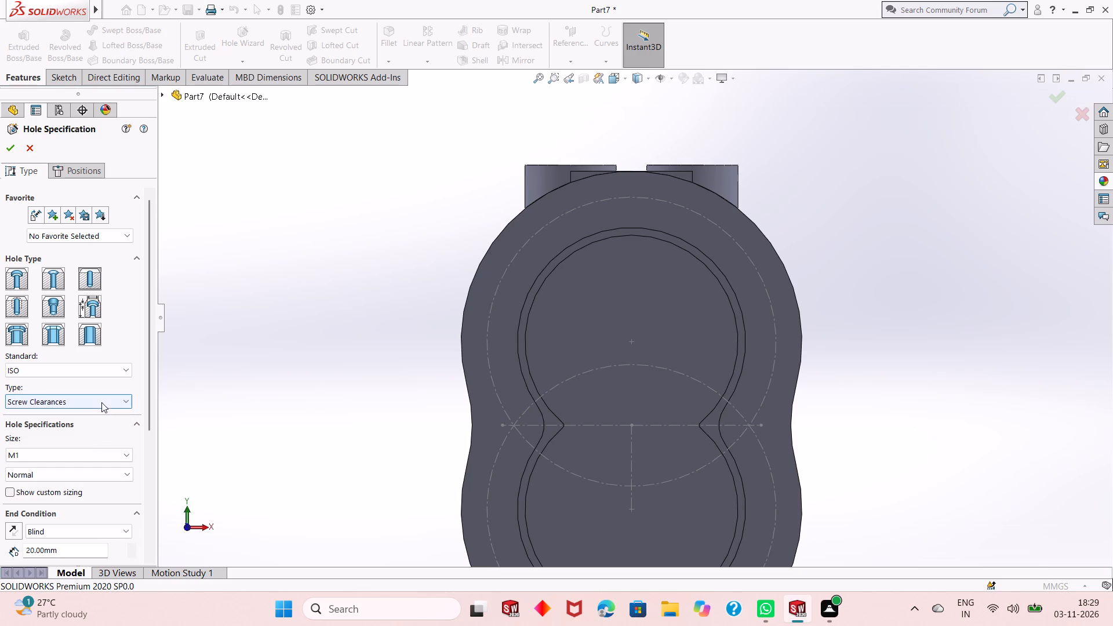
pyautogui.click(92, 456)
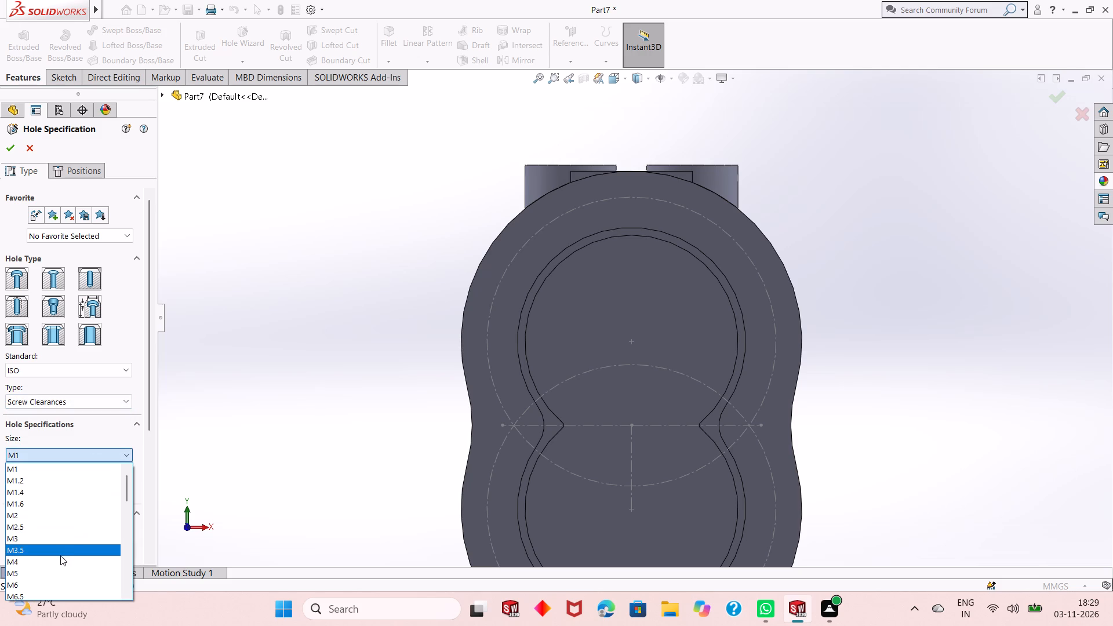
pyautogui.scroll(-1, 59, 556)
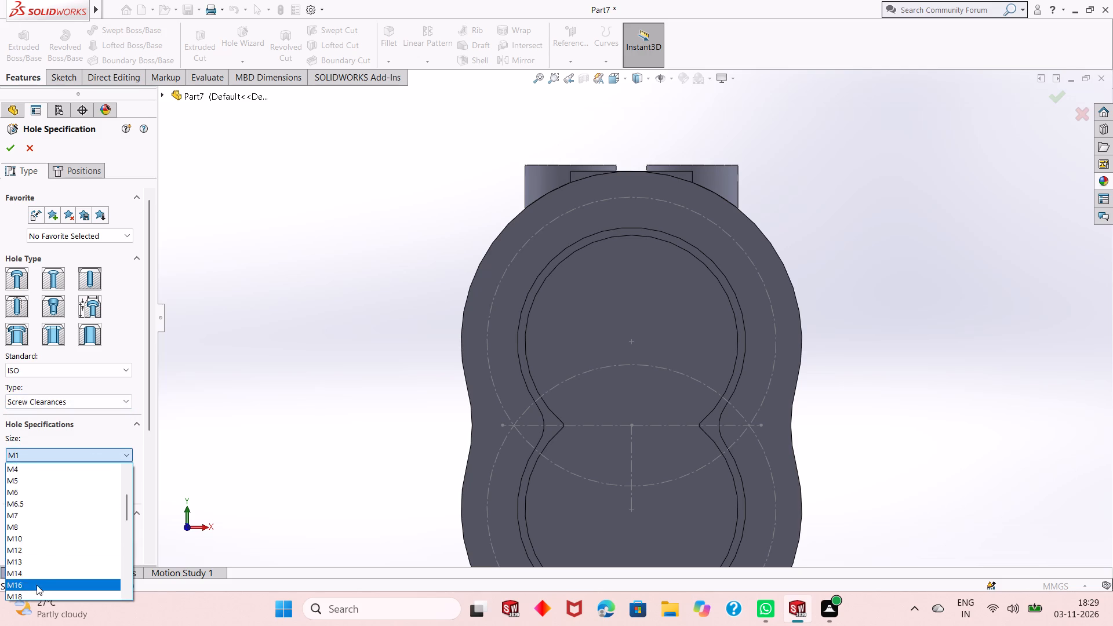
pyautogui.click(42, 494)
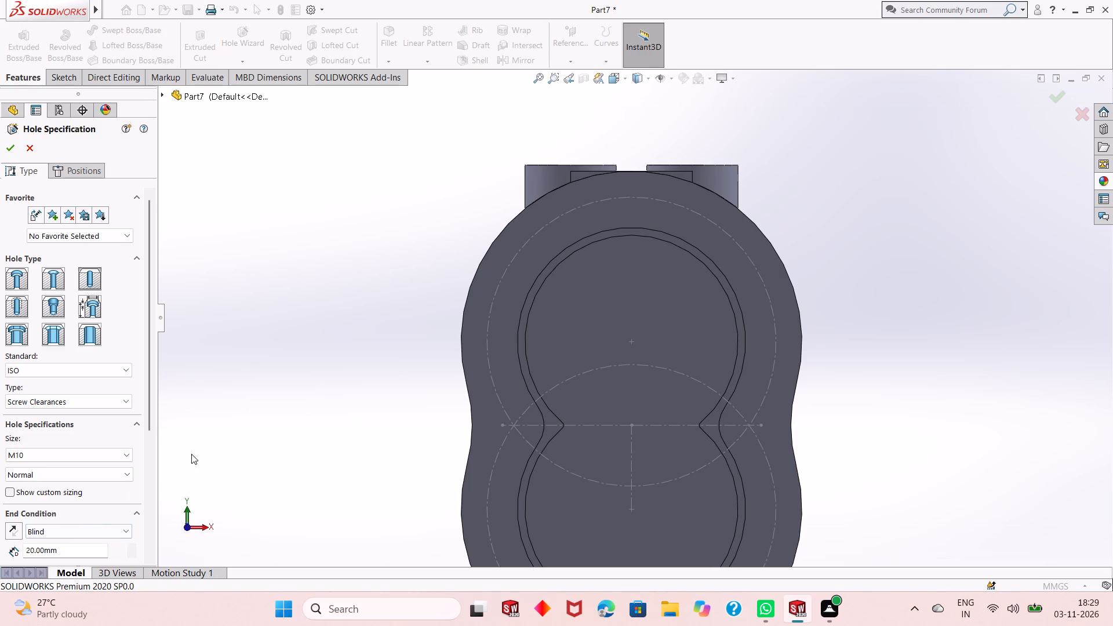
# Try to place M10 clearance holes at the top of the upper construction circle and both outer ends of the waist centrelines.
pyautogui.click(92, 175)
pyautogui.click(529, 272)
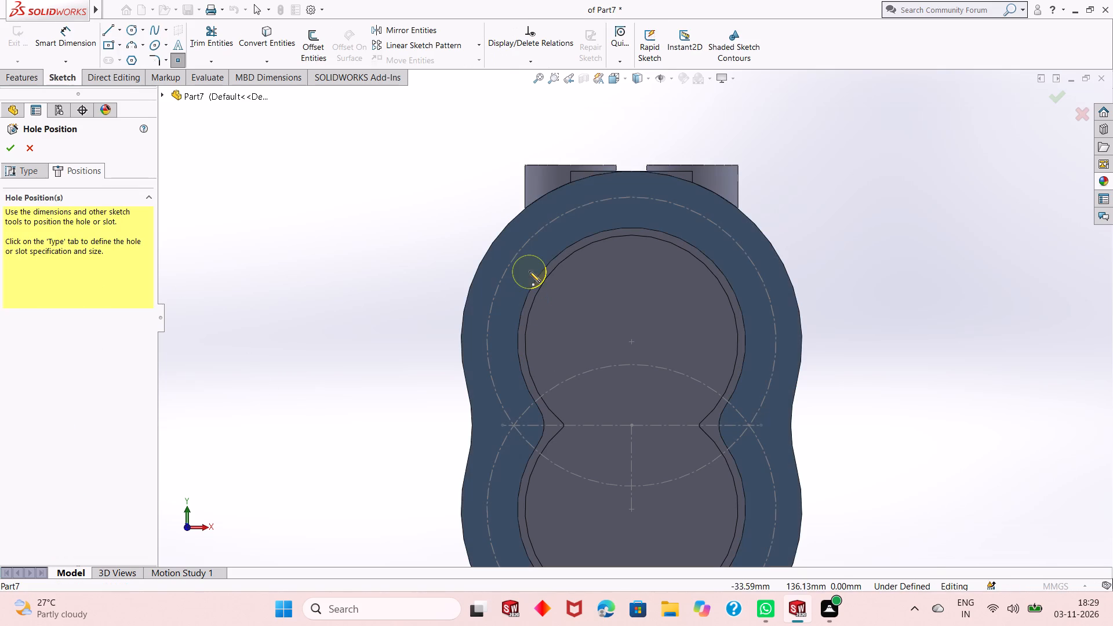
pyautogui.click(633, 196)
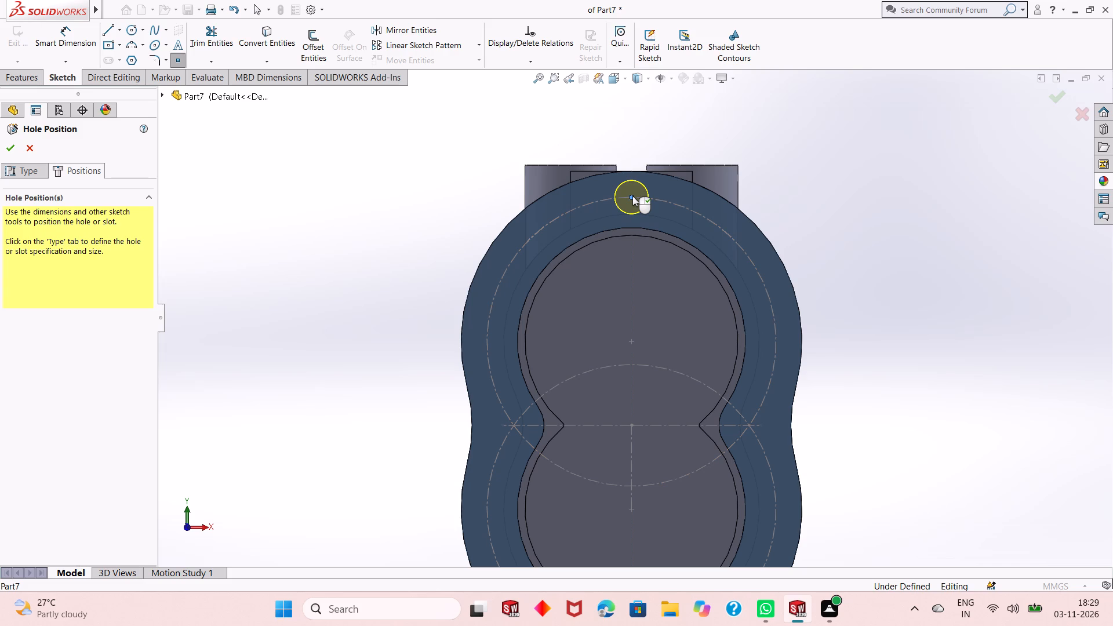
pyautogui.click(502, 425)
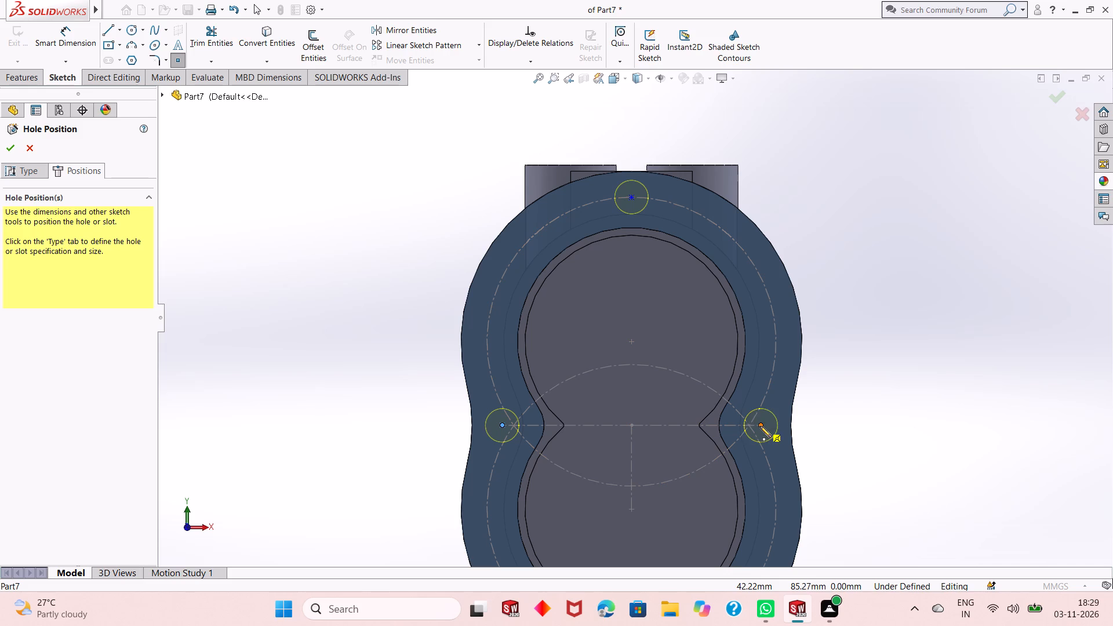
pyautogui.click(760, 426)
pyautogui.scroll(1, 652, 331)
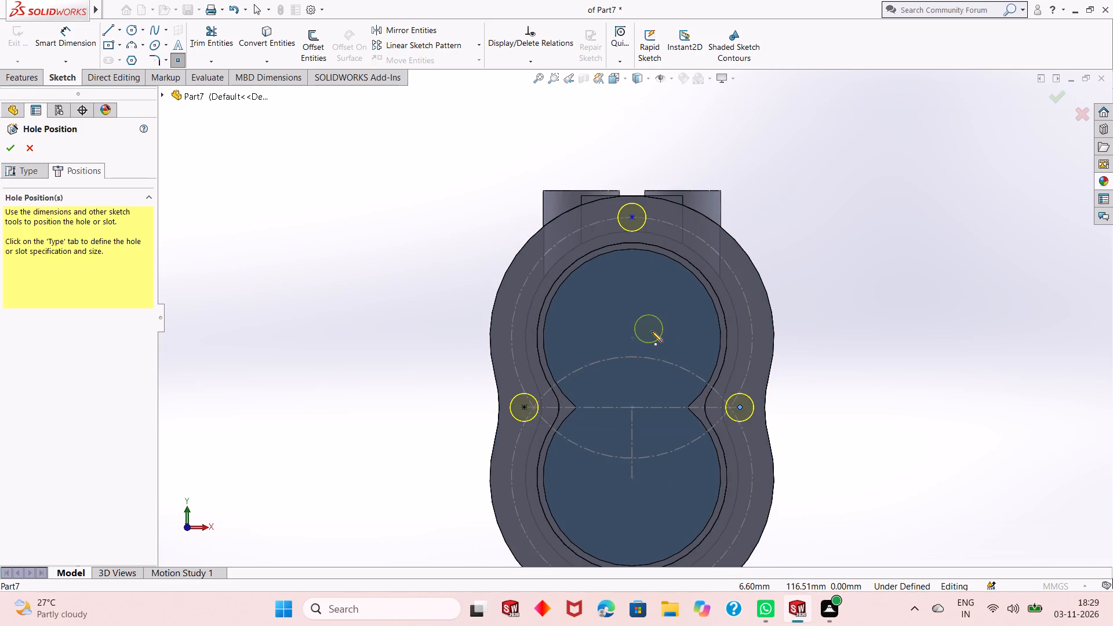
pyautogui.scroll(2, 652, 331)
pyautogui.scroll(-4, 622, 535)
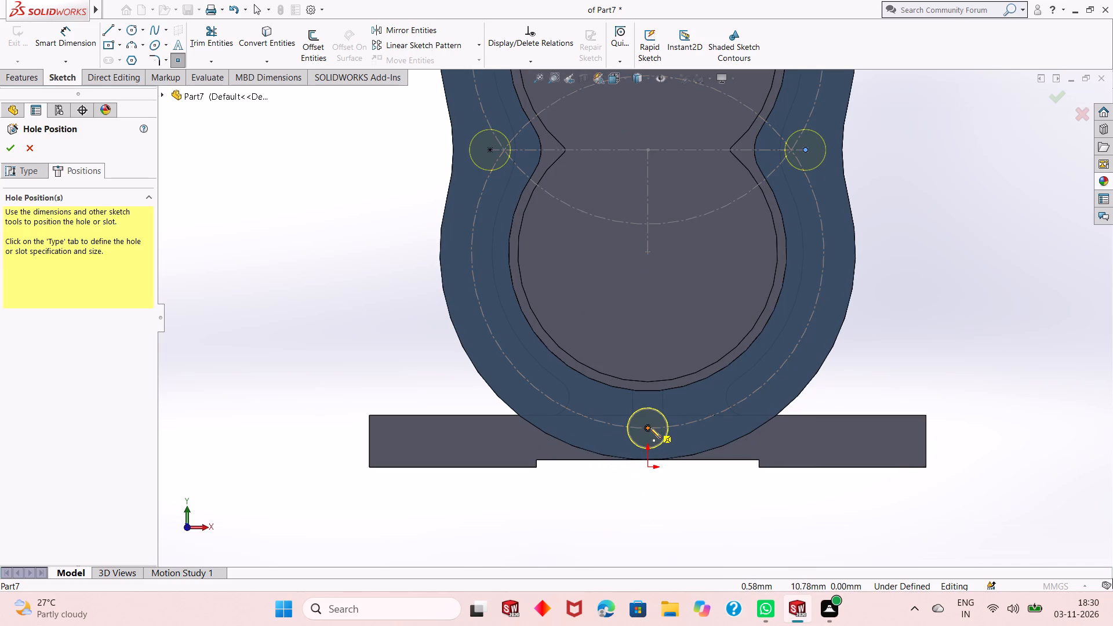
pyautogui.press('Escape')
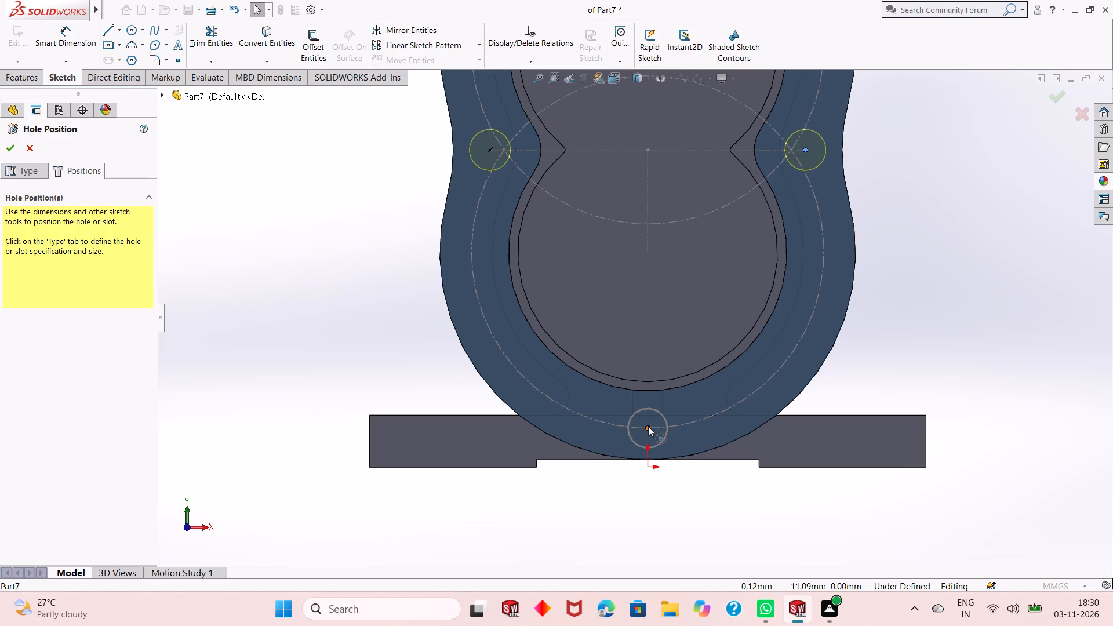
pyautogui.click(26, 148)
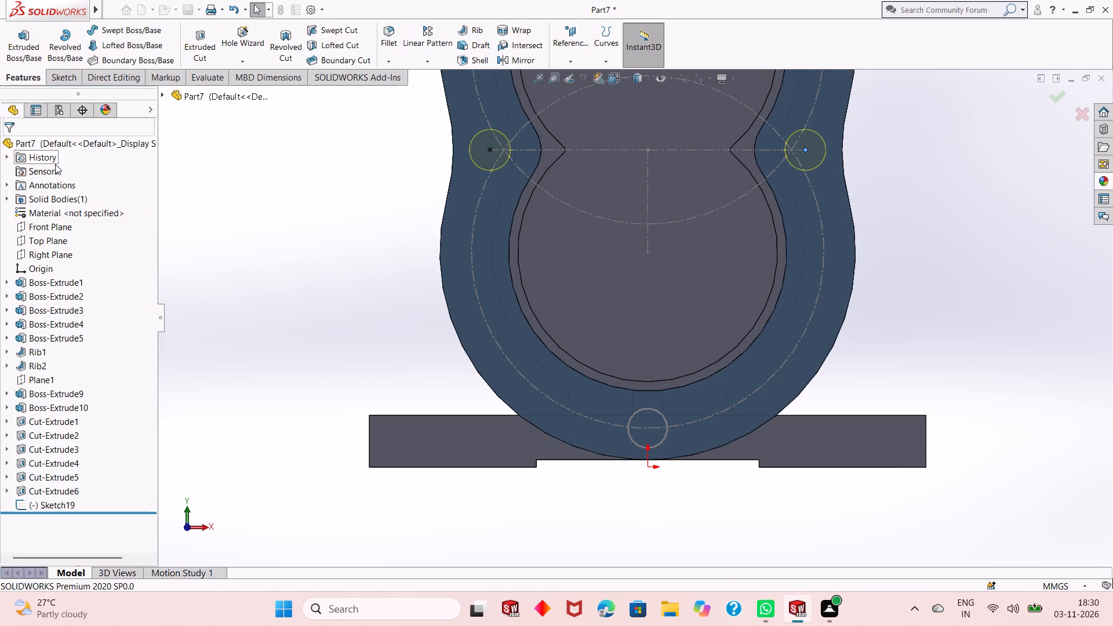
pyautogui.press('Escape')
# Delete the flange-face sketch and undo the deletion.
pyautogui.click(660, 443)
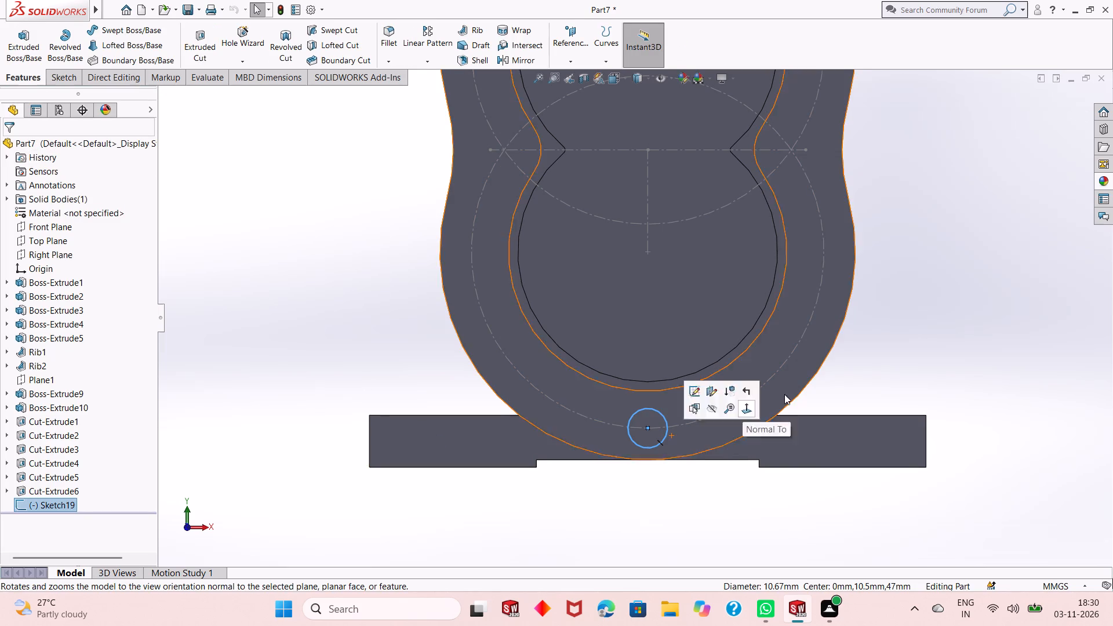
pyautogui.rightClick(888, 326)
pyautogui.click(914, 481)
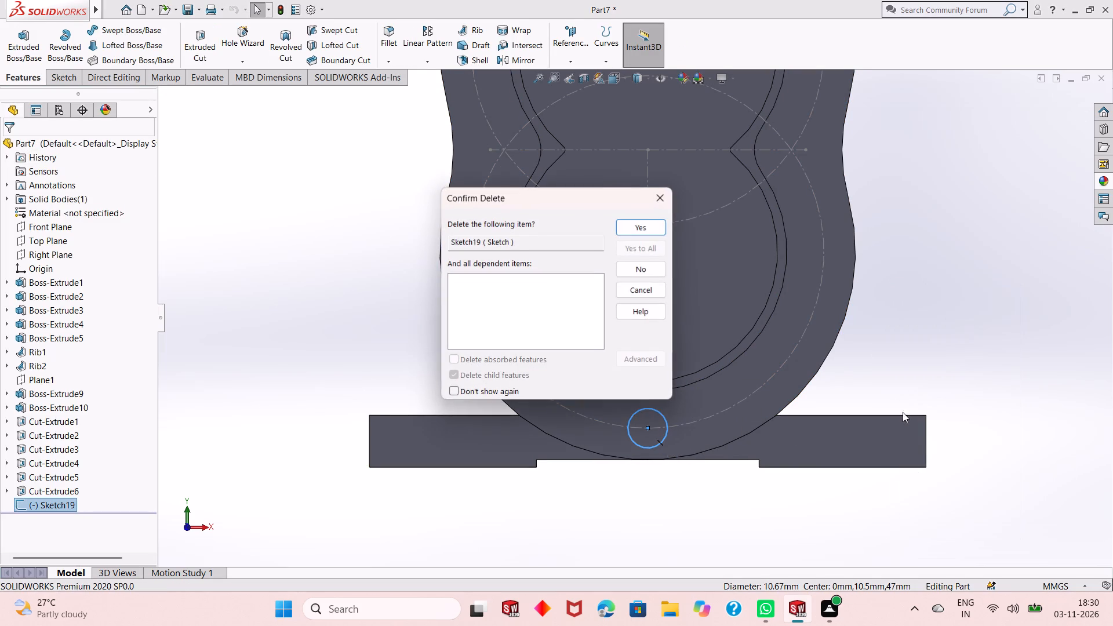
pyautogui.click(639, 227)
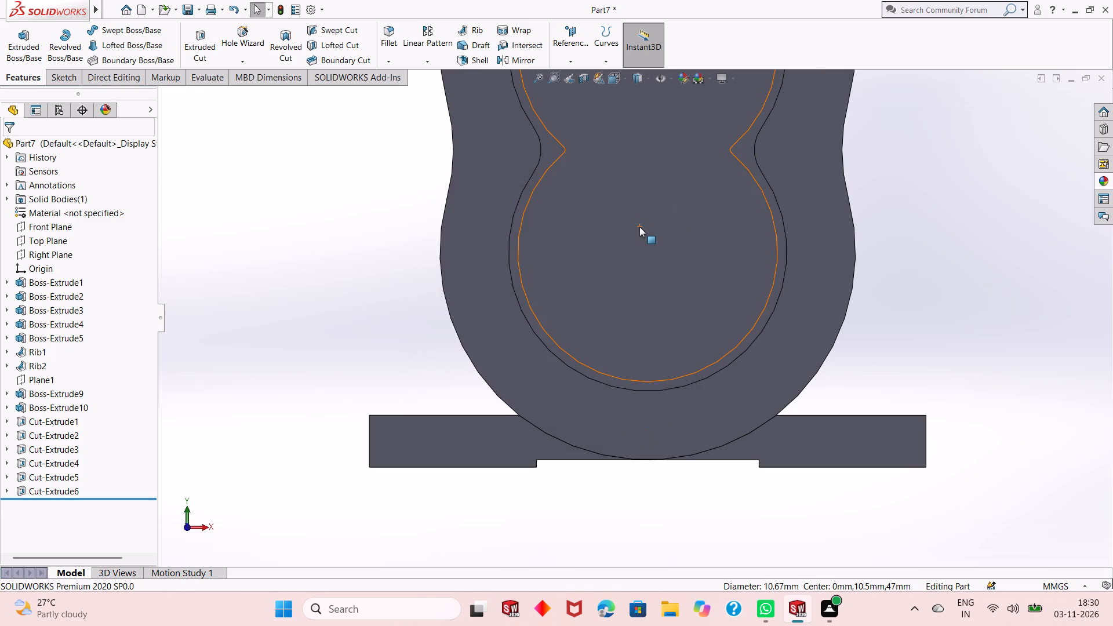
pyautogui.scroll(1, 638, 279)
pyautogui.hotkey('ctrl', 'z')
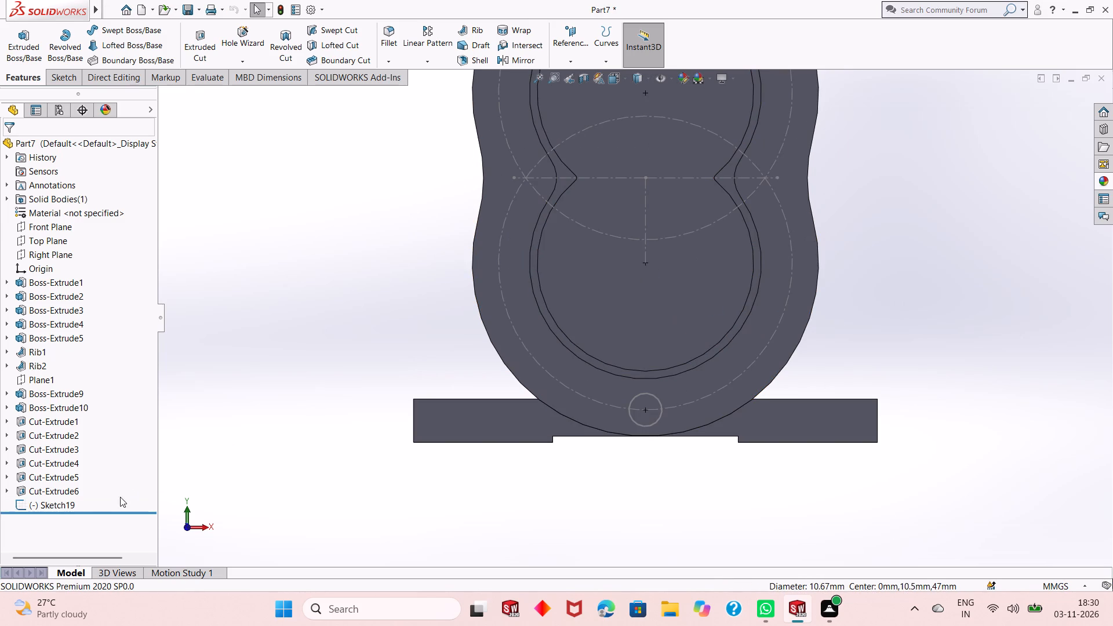
# Delete the small circle at the bottom of the lower construction circle in the flange-face sketch and exit the sketch.
pyautogui.click(64, 500)
pyautogui.click(77, 460)
pyautogui.press('Escape')
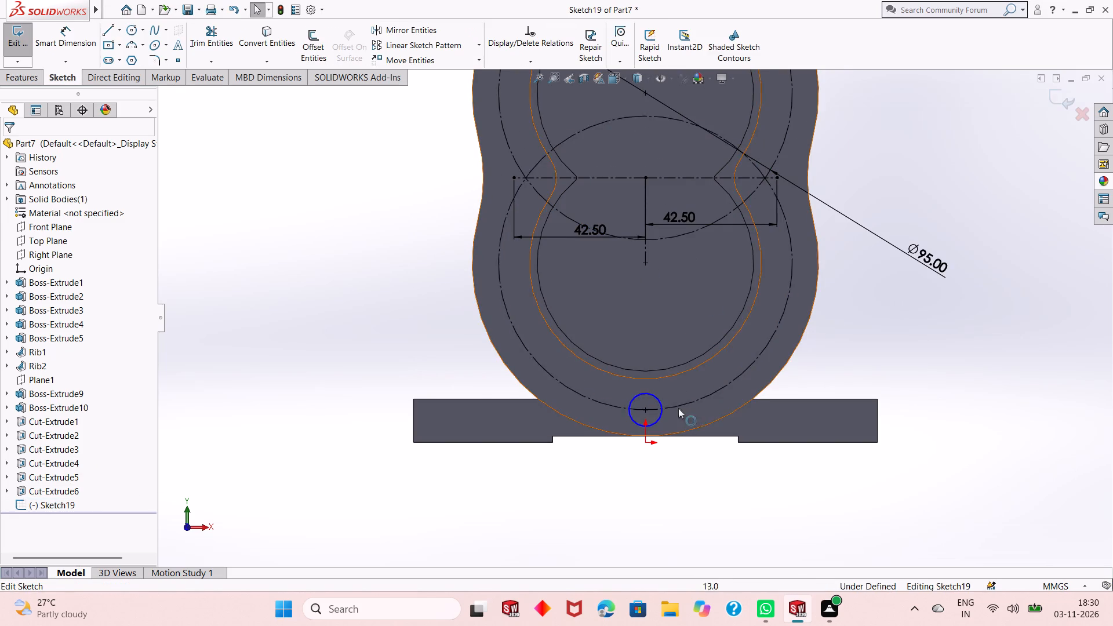
pyautogui.click(661, 418)
pyautogui.rightClick(921, 337)
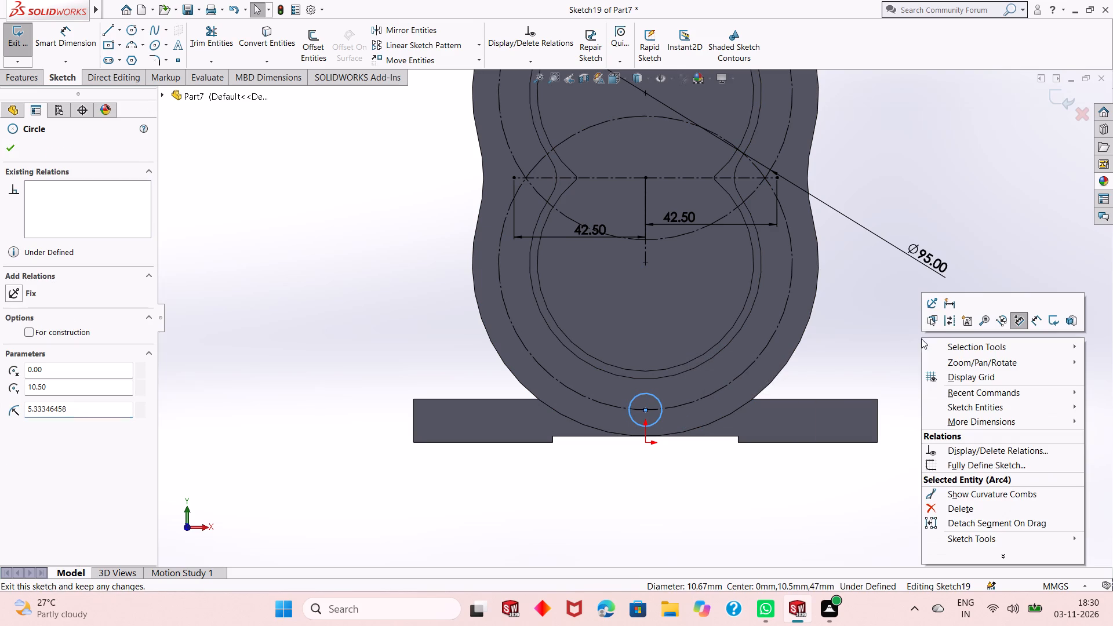
pyautogui.click(943, 510)
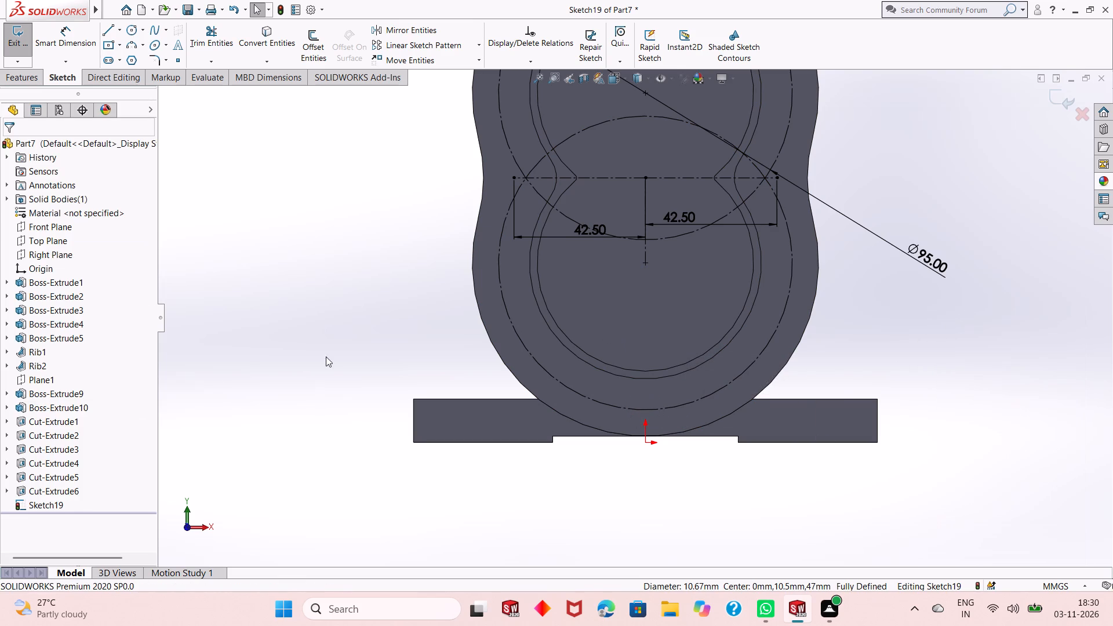
pyautogui.click(1059, 103)
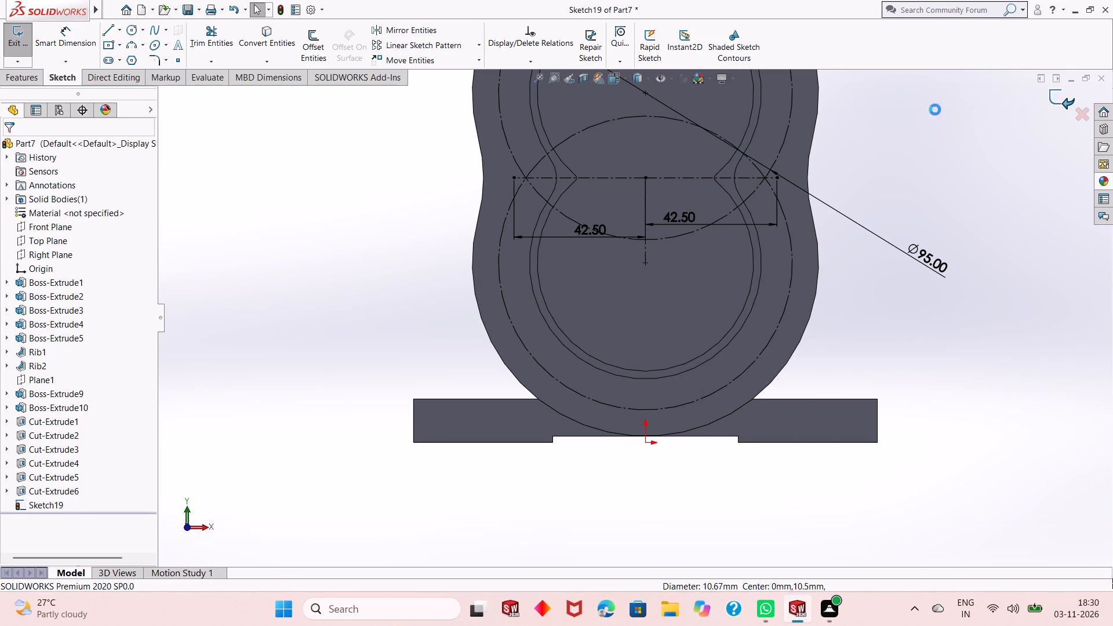
# Create ISO M10 clearance holes, 20 mm blind, at the lower circle's bottom, both waist centreline ends and the upper circle's top.
pyautogui.click(250, 39)
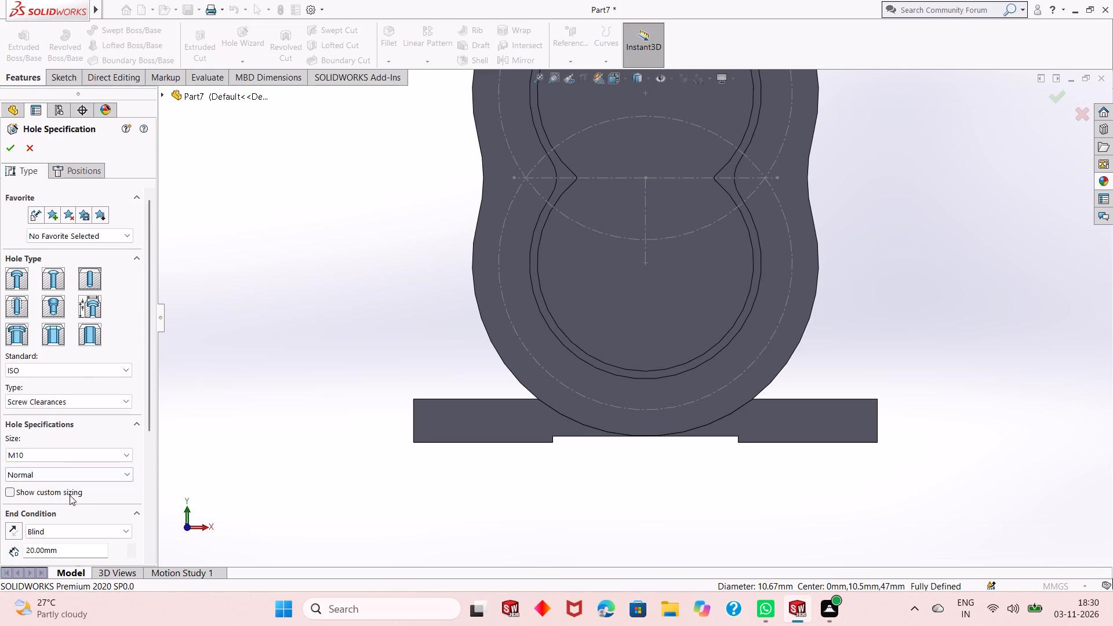
pyautogui.click(95, 170)
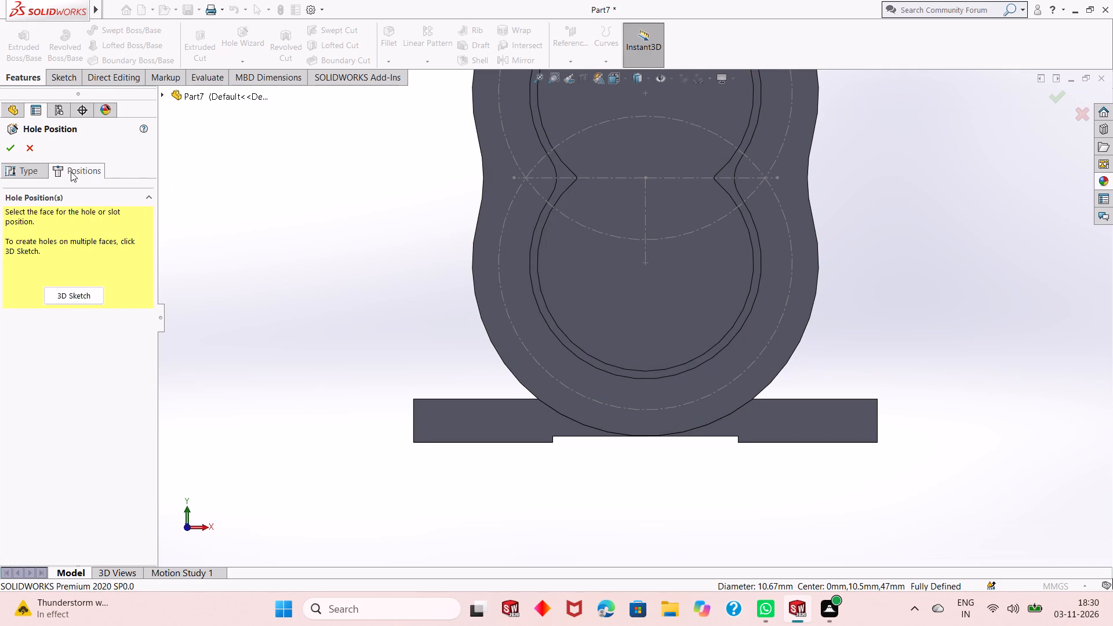
pyautogui.click(603, 412)
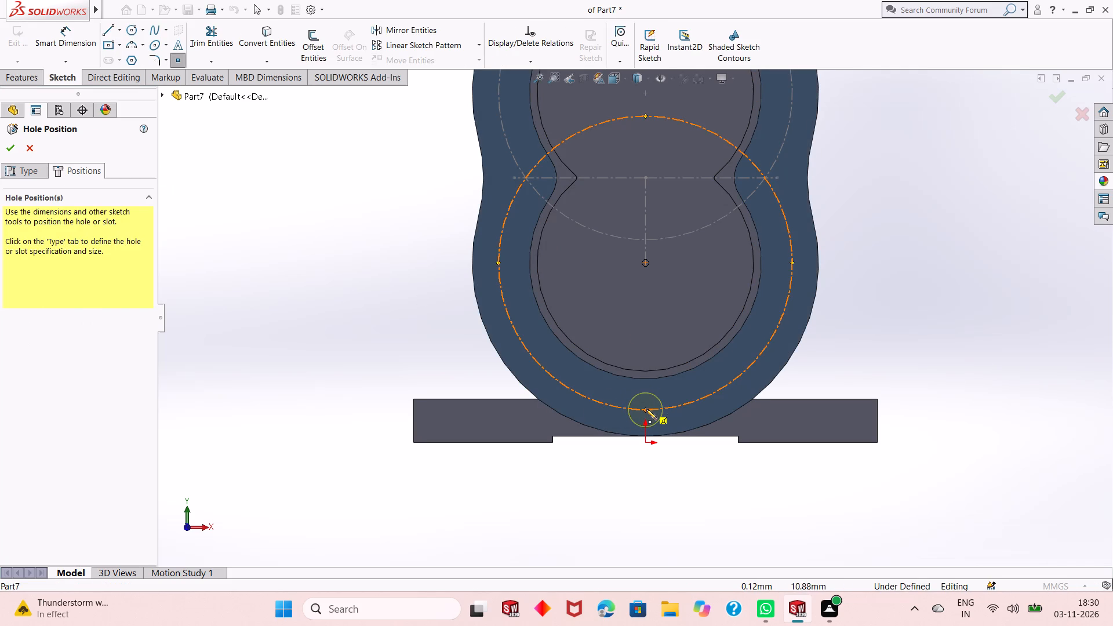
pyautogui.click(646, 409)
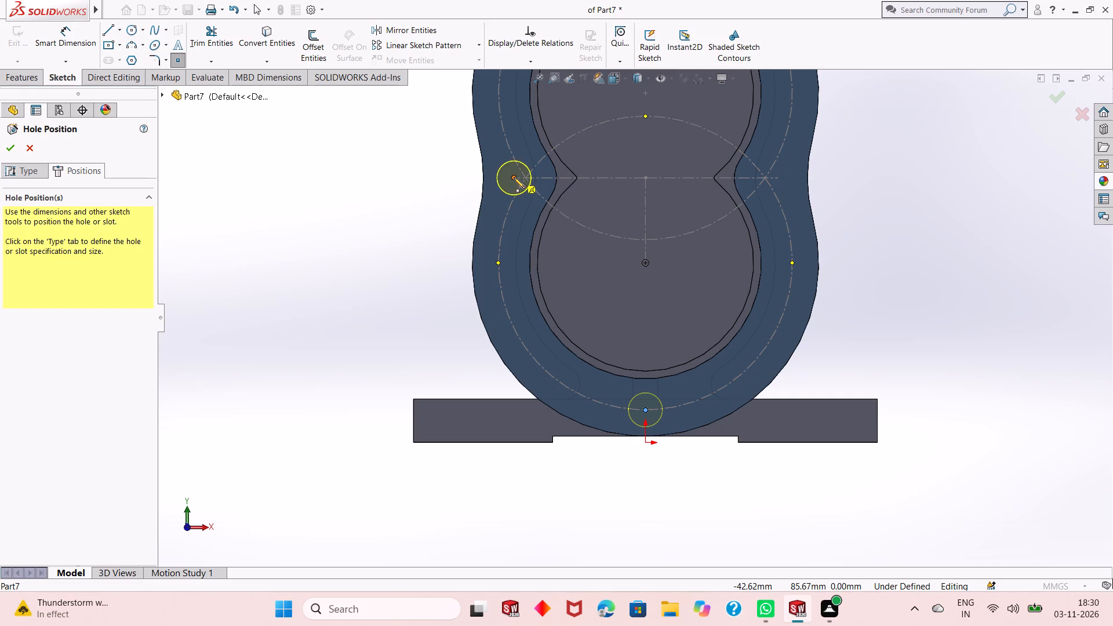
pyautogui.click(514, 177)
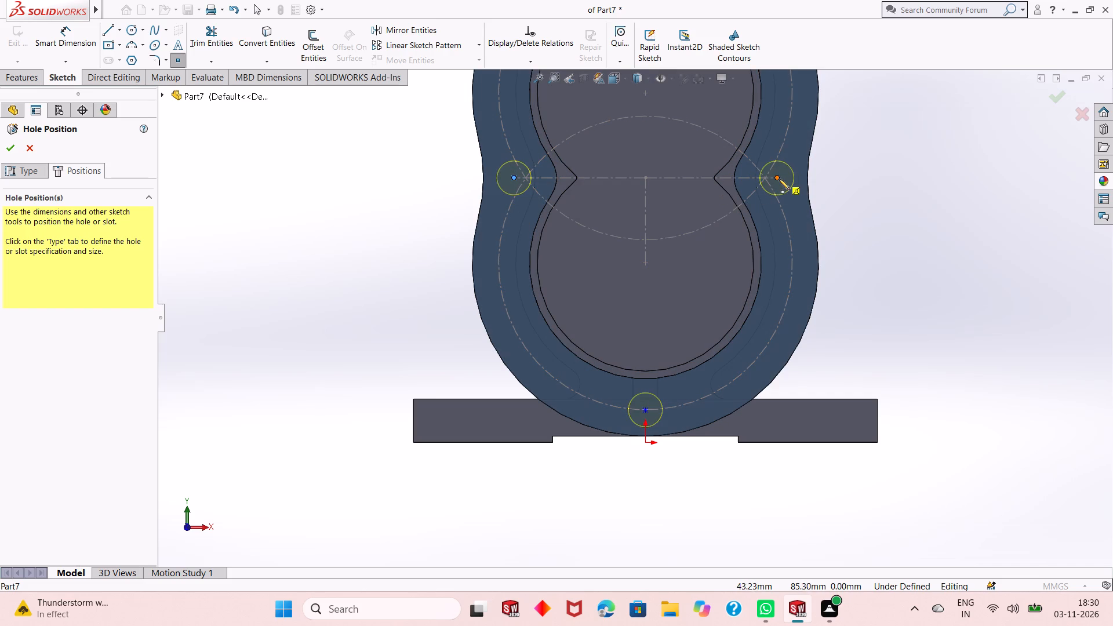
pyautogui.click(779, 179)
pyautogui.scroll(-2, 728, 355)
pyautogui.scroll(4, 728, 356)
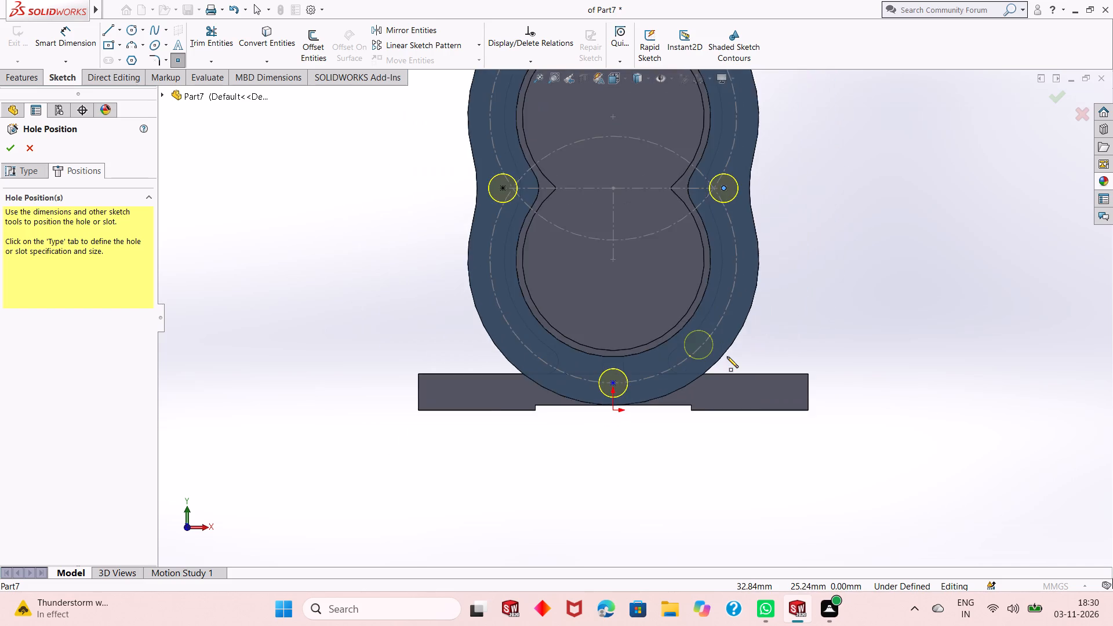
pyautogui.scroll(3, 727, 356)
pyautogui.scroll(-6, 635, 162)
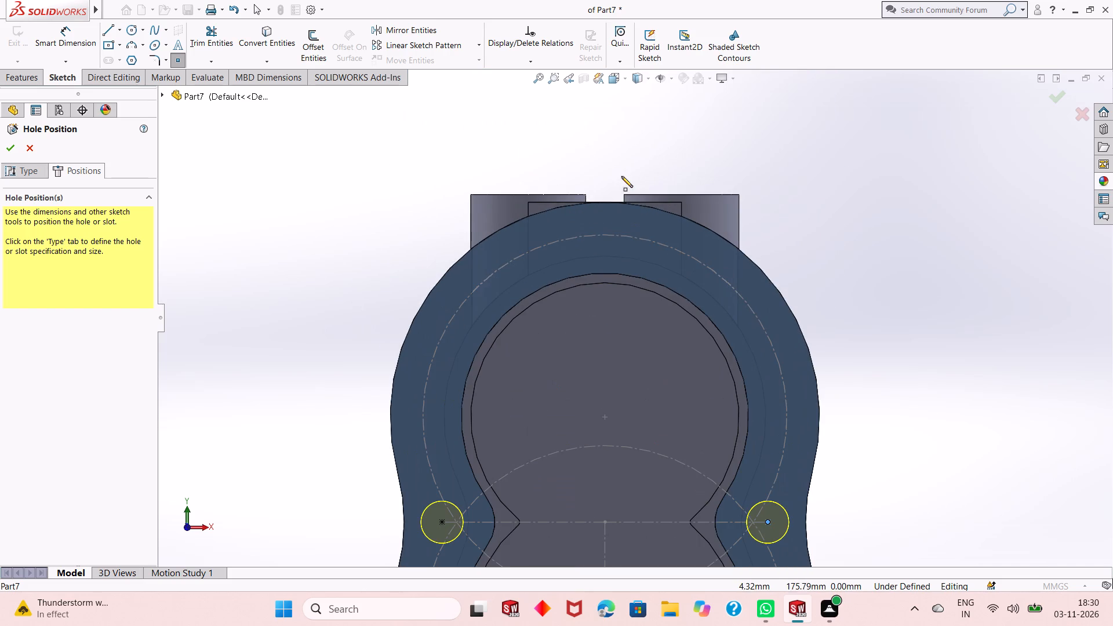
pyautogui.click(605, 235)
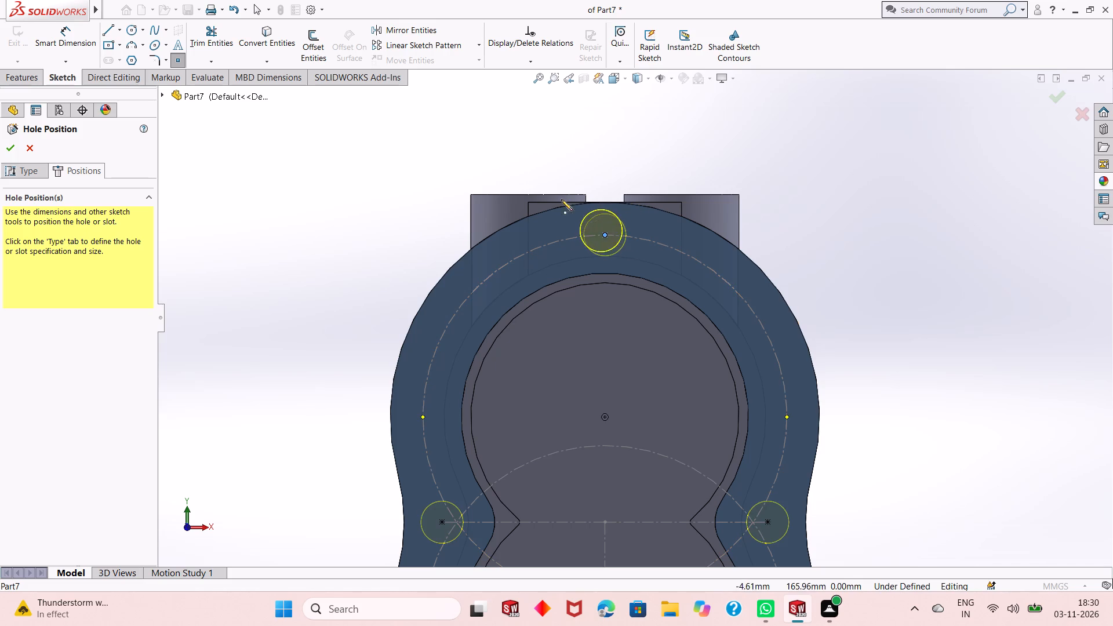
pyautogui.click(10, 145)
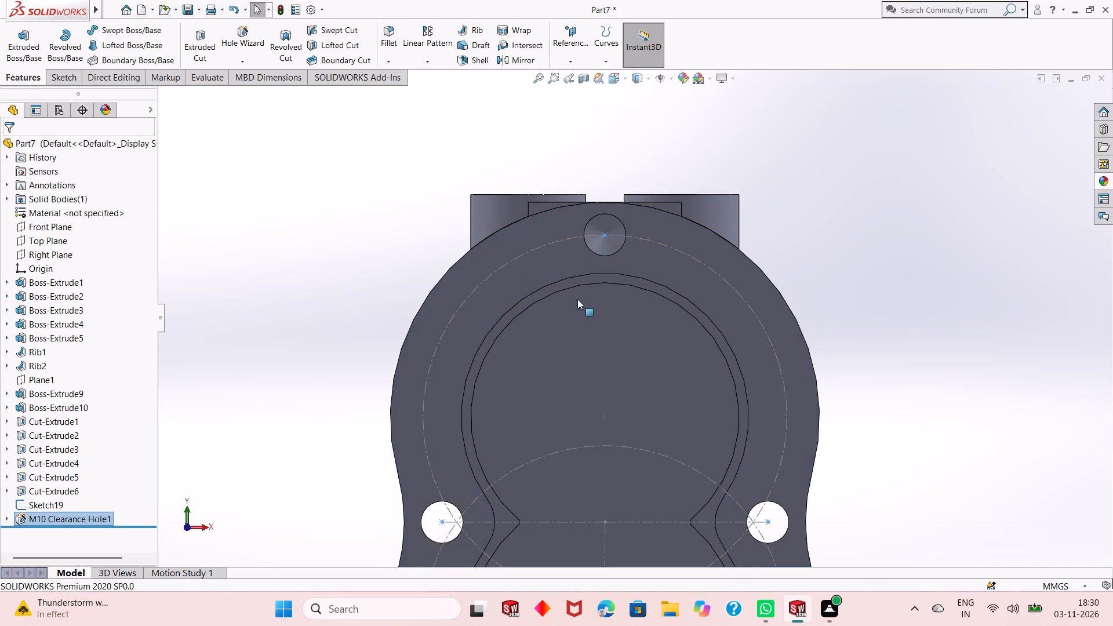
# Examine the M10 holes on the flange face and the surrounding body from several angles.
pyautogui.scroll(2, 579, 301)
pyautogui.press('Escape')
pyautogui.scroll(1, 579, 302)
pyautogui.moveTo(634, 398); pyautogui.dragTo(645, 402, button='middle')
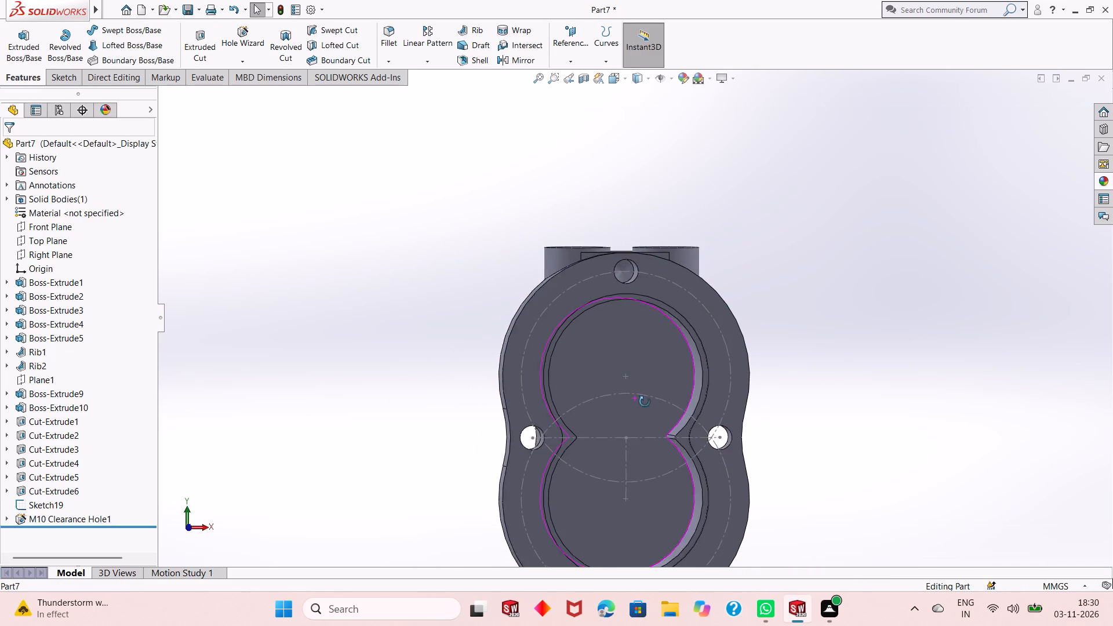
pyautogui.moveTo(645, 402); pyautogui.dragTo(754, 402, button='middle')
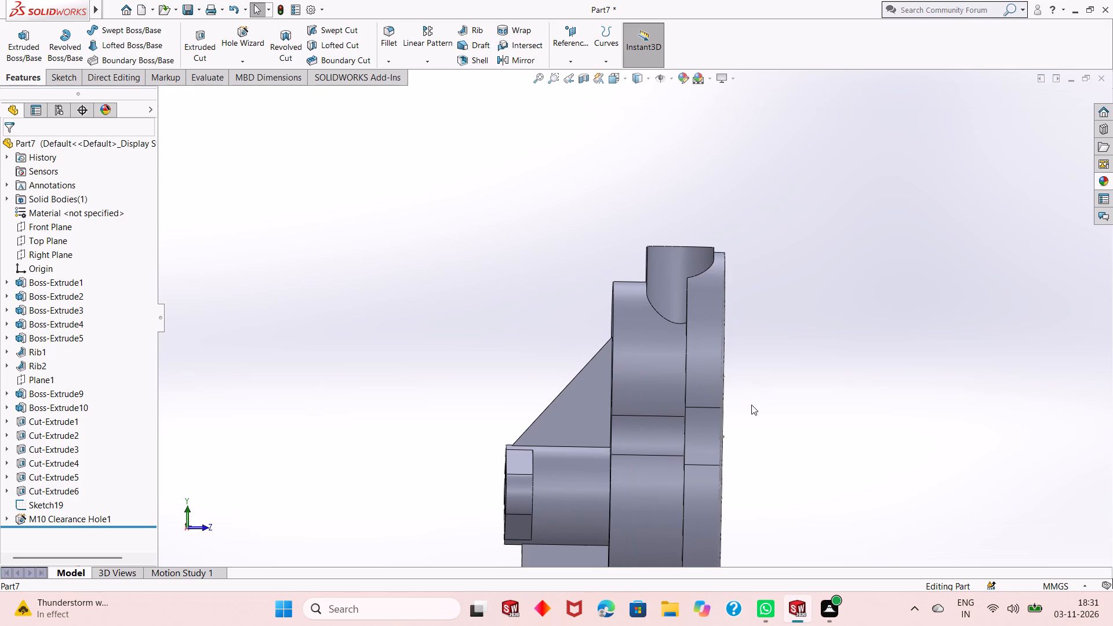
pyautogui.scroll(1, 683, 429)
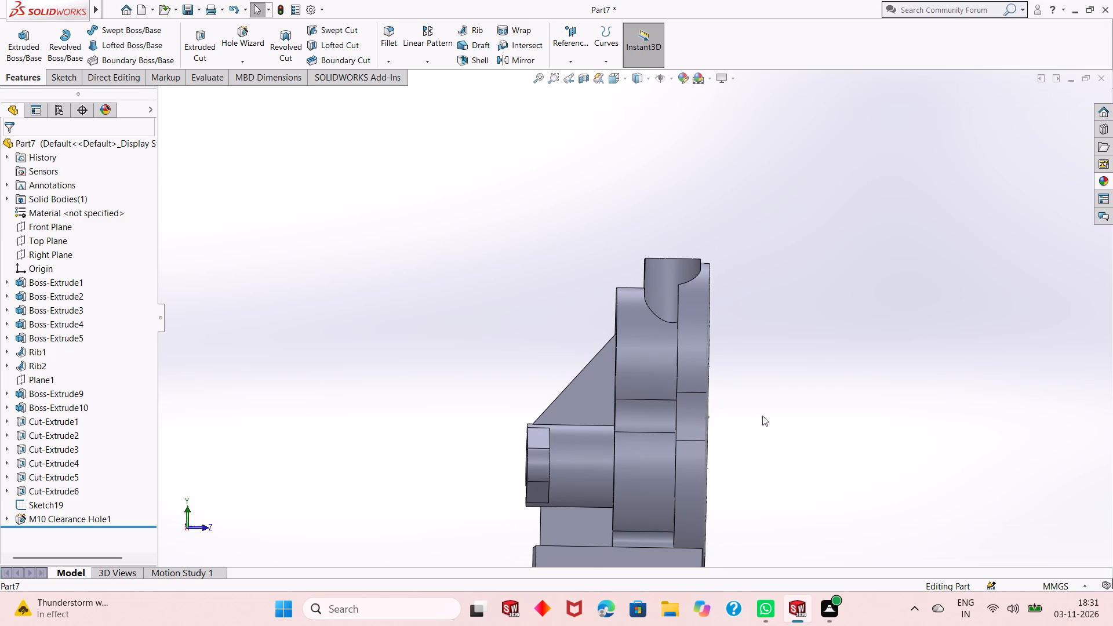
pyautogui.moveTo(768, 417); pyautogui.dragTo(681, 414, button='middle')
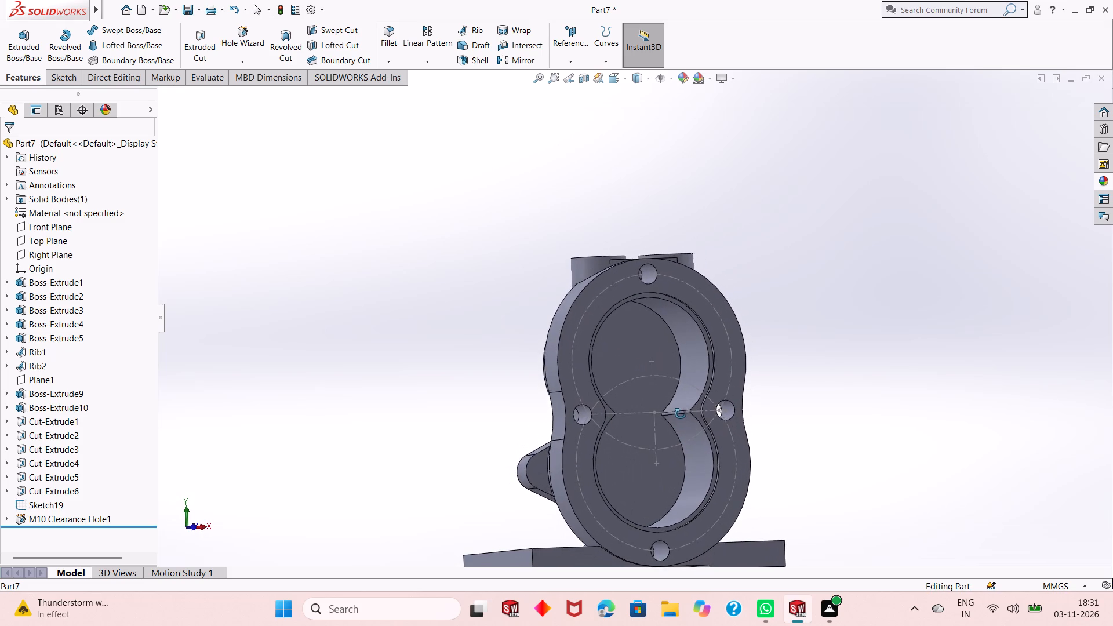
pyautogui.moveTo(681, 414); pyautogui.dragTo(639, 456, button='middle')
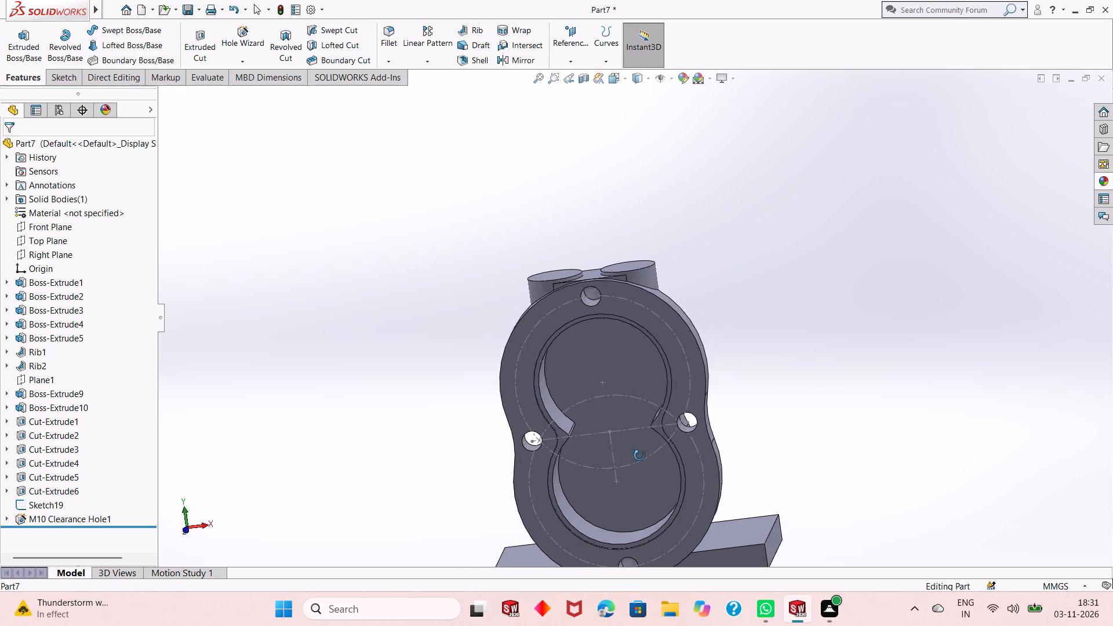
pyautogui.moveTo(639, 456); pyautogui.dragTo(731, 428, button='middle')
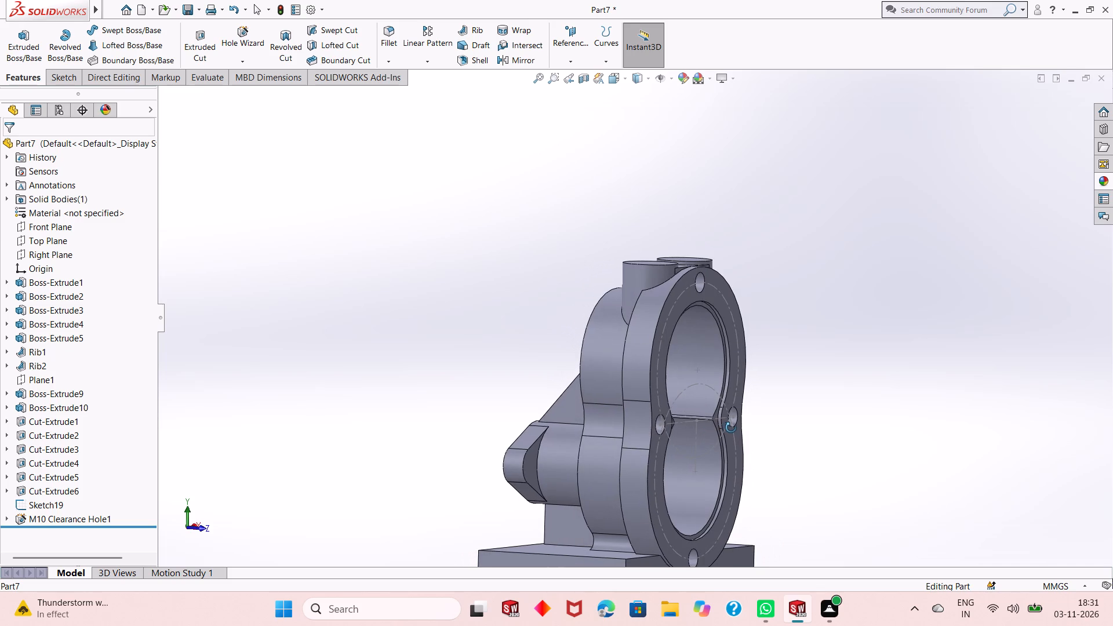
pyautogui.moveTo(731, 428); pyautogui.dragTo(733, 427, button='middle')
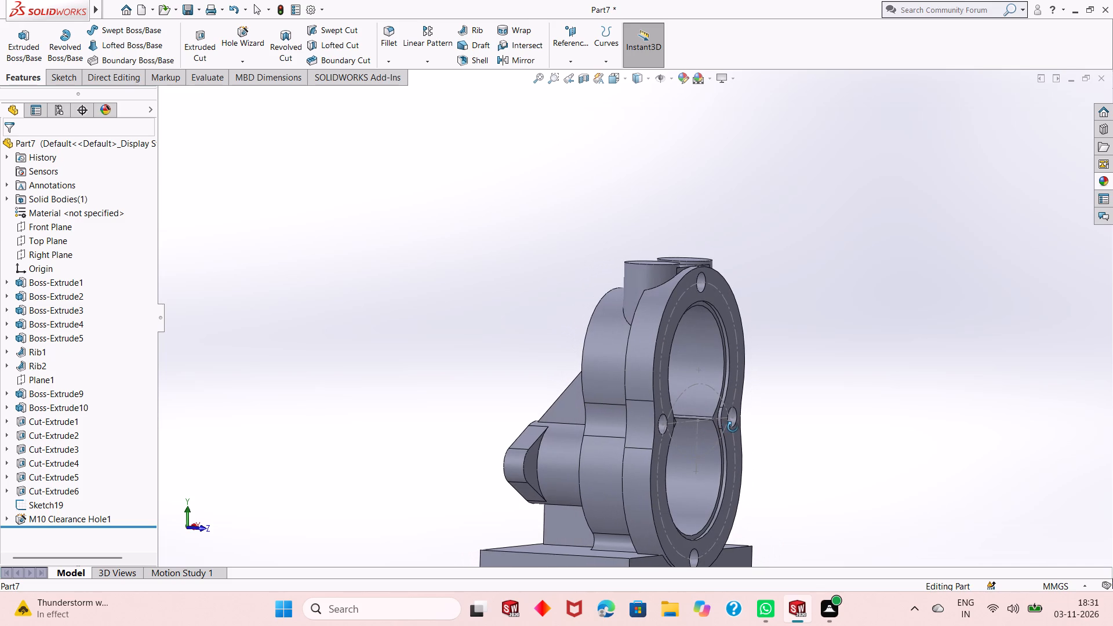
pyautogui.moveTo(733, 427); pyautogui.dragTo(750, 426, button='middle')
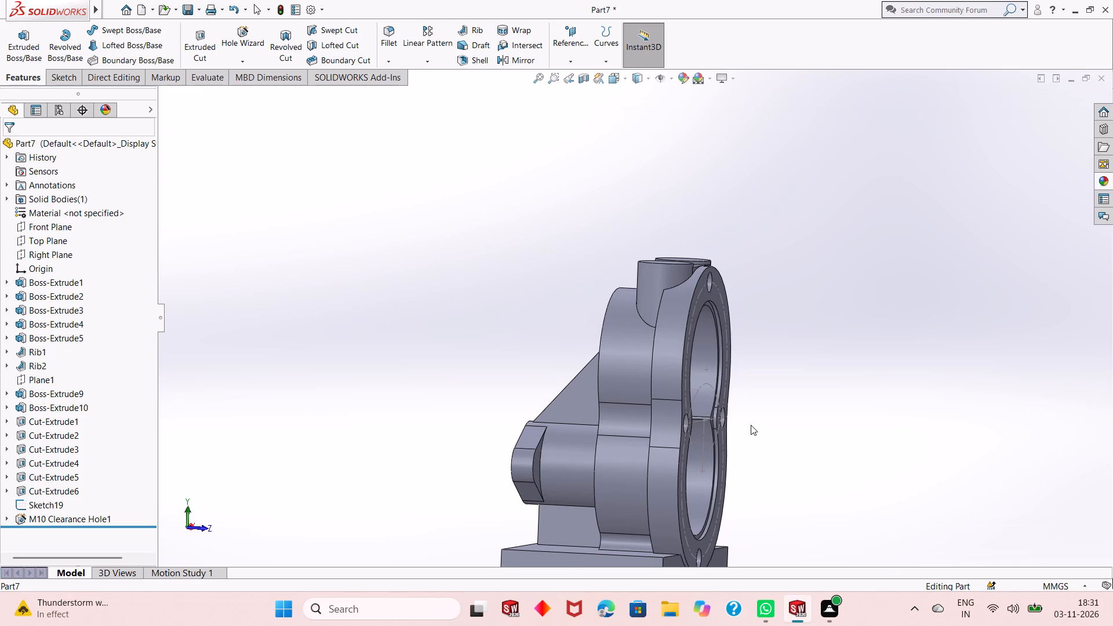
pyautogui.moveTo(769, 418); pyautogui.dragTo(682, 432, button='middle')
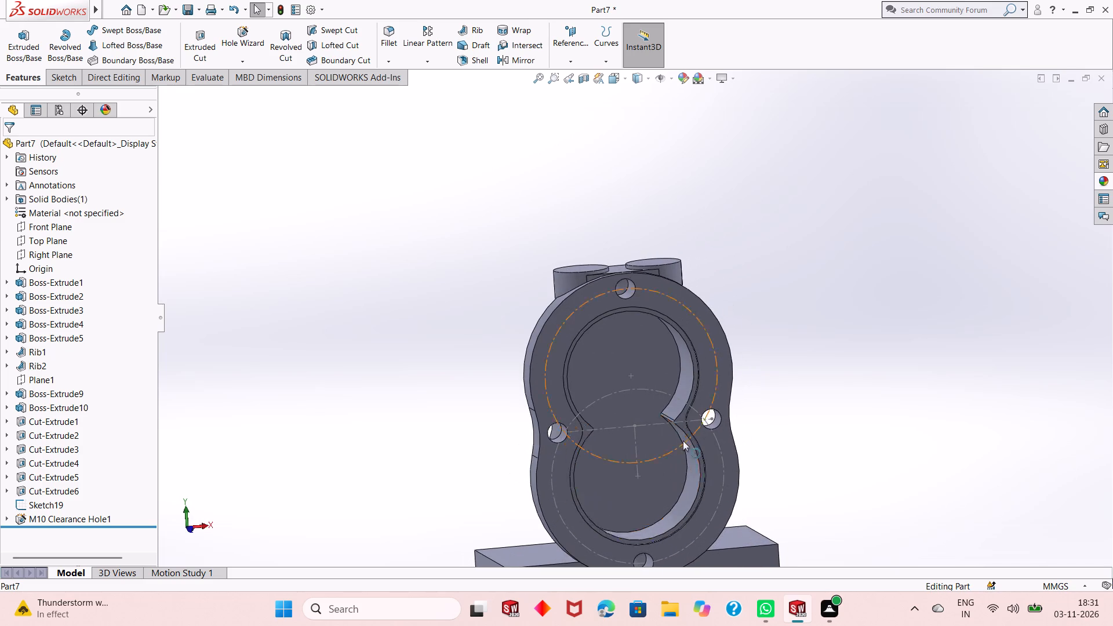
pyautogui.scroll(1, 683, 441)
pyautogui.moveTo(751, 445); pyautogui.dragTo(791, 414, button='middle')
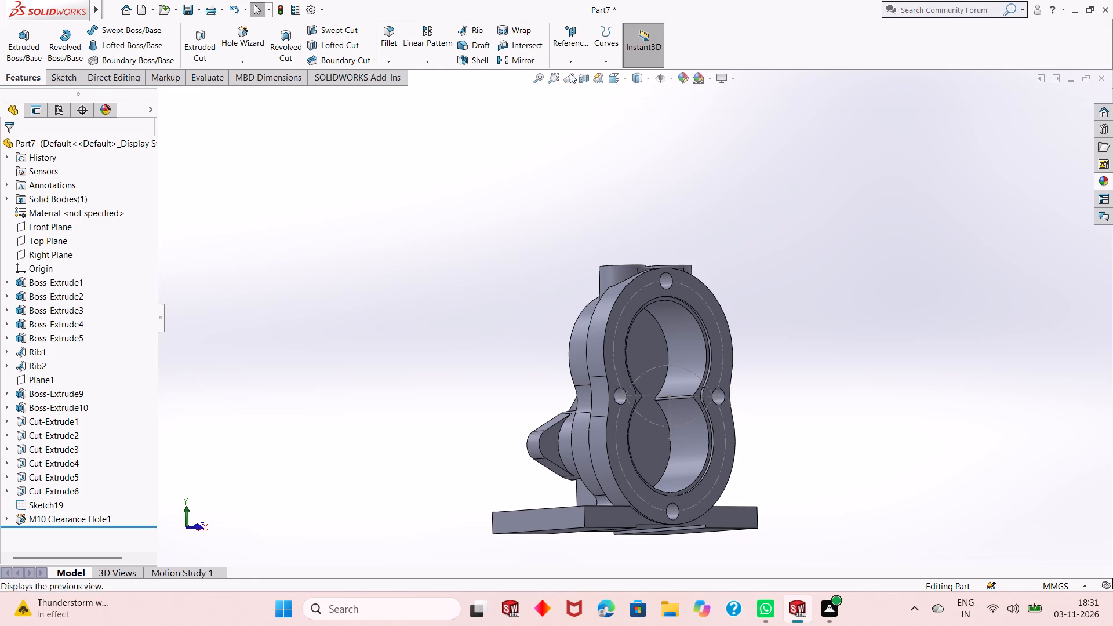
# Preview a section through the Right Plane to inspect the depth of the flange holes.
pyautogui.click(583, 74)
pyautogui.moveTo(532, 261); pyautogui.dragTo(573, 292, button='middle')
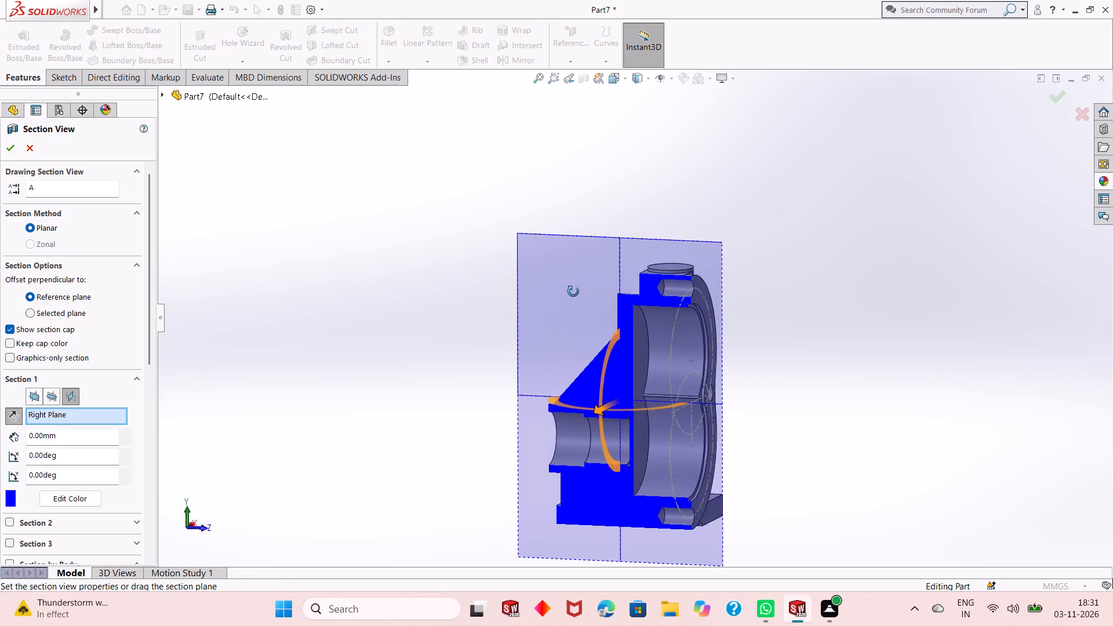
pyautogui.moveTo(573, 292); pyautogui.dragTo(583, 290, button='middle')
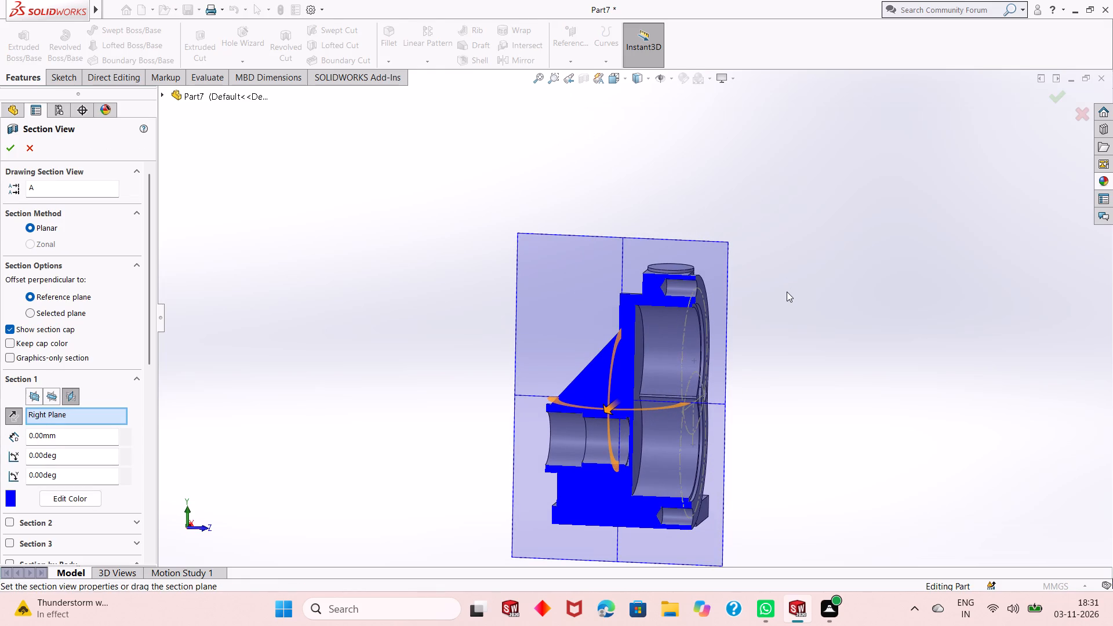
pyautogui.press('Escape')
pyautogui.moveTo(761, 363); pyautogui.dragTo(714, 374, button='middle')
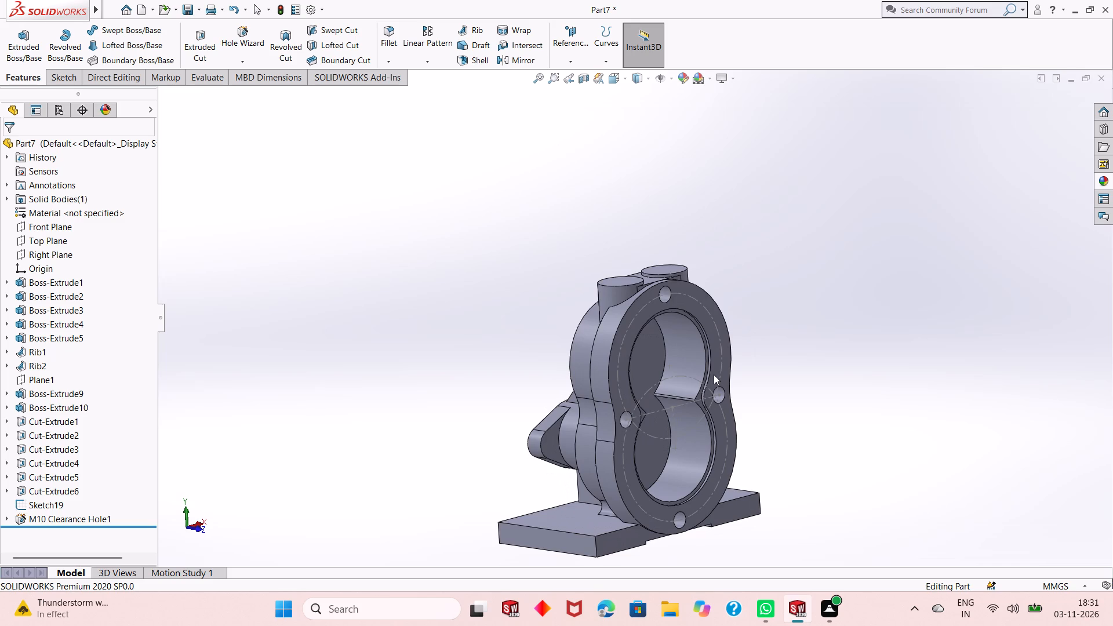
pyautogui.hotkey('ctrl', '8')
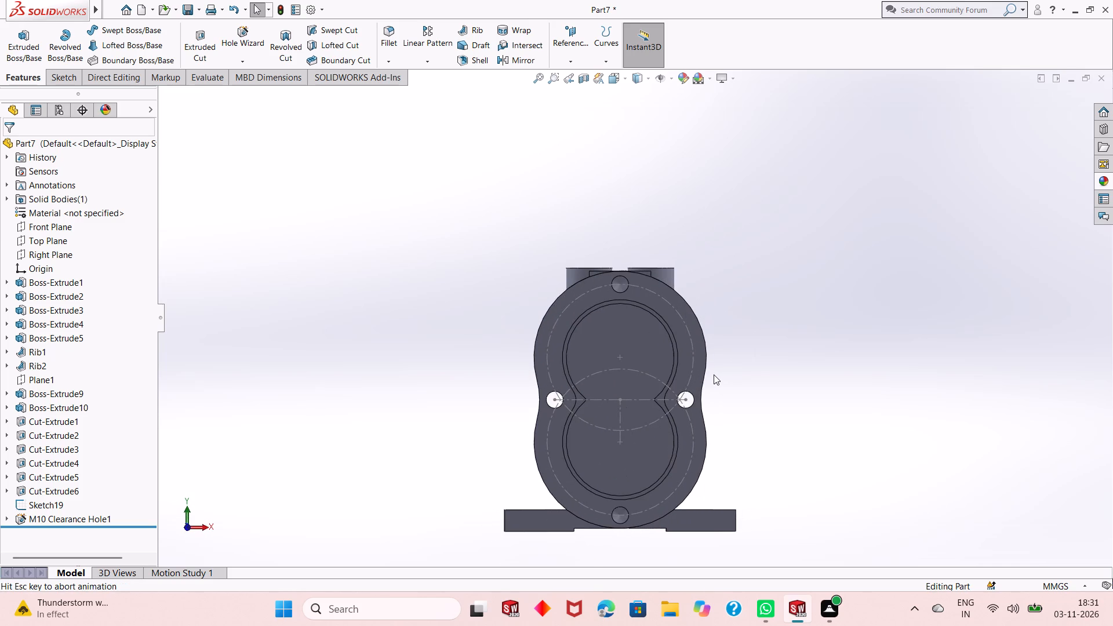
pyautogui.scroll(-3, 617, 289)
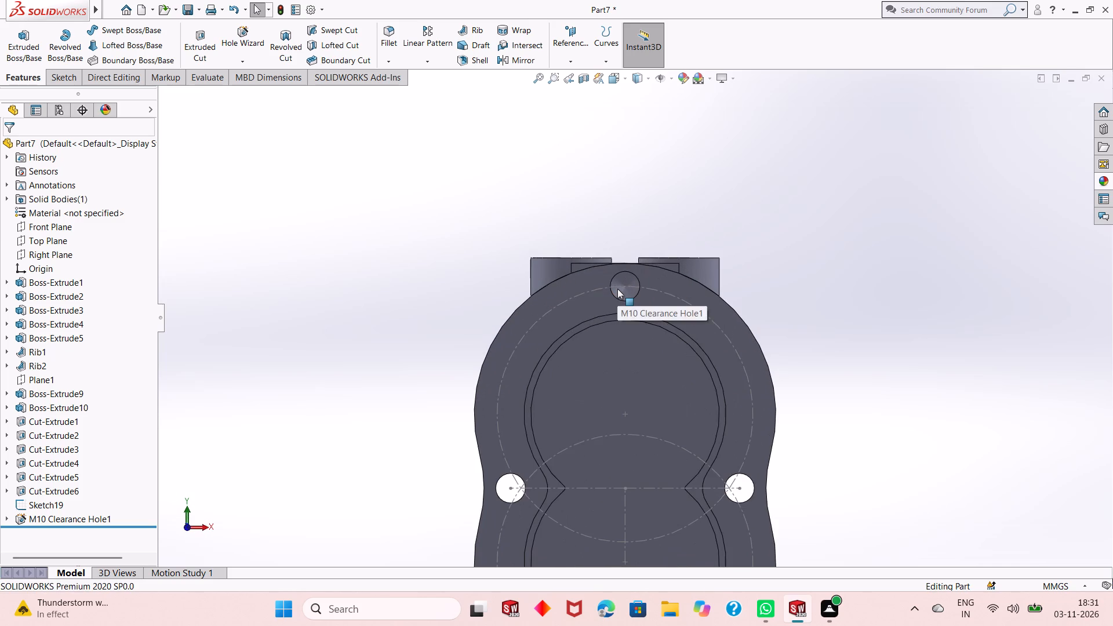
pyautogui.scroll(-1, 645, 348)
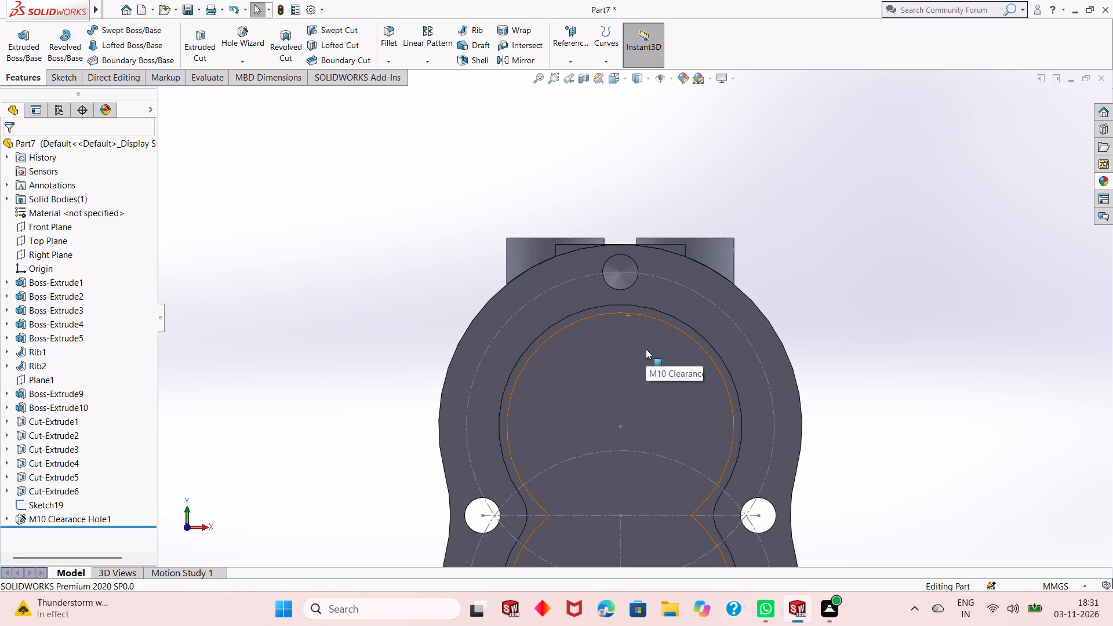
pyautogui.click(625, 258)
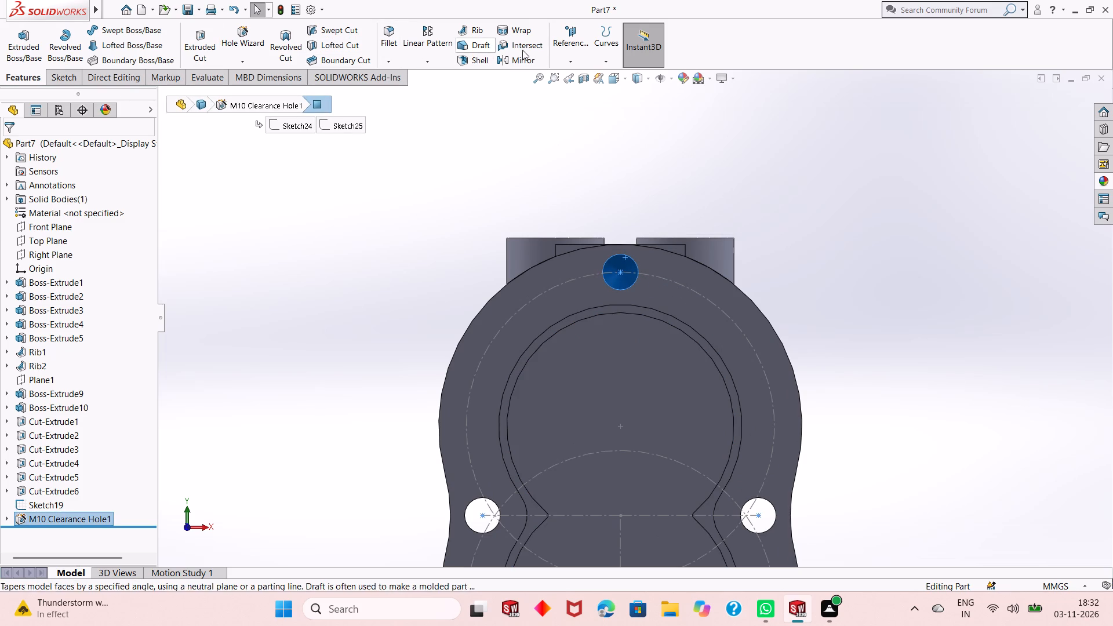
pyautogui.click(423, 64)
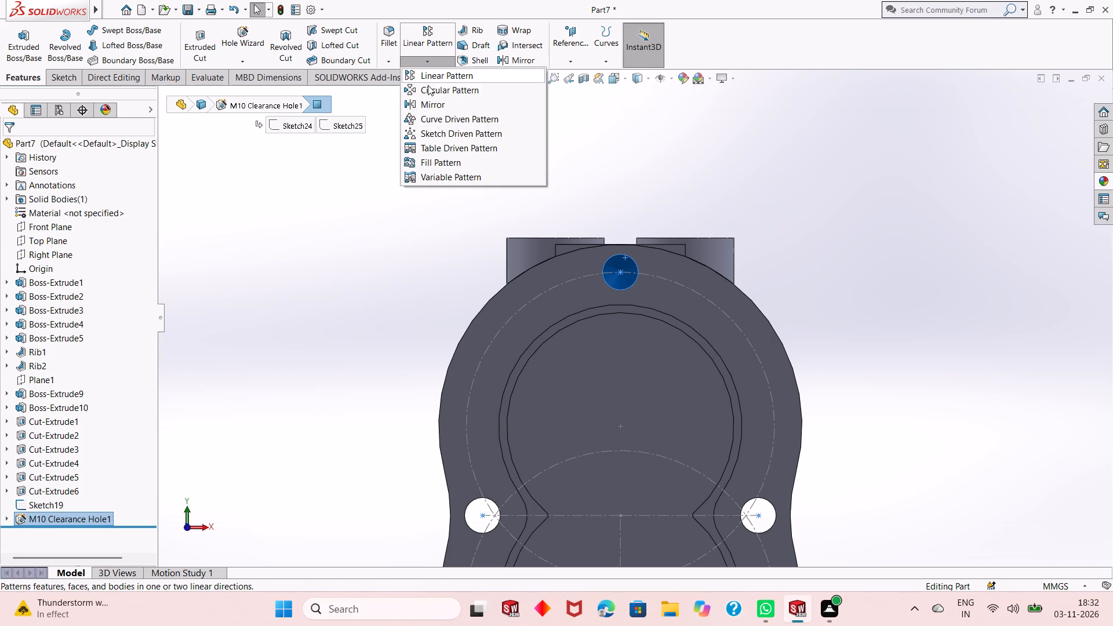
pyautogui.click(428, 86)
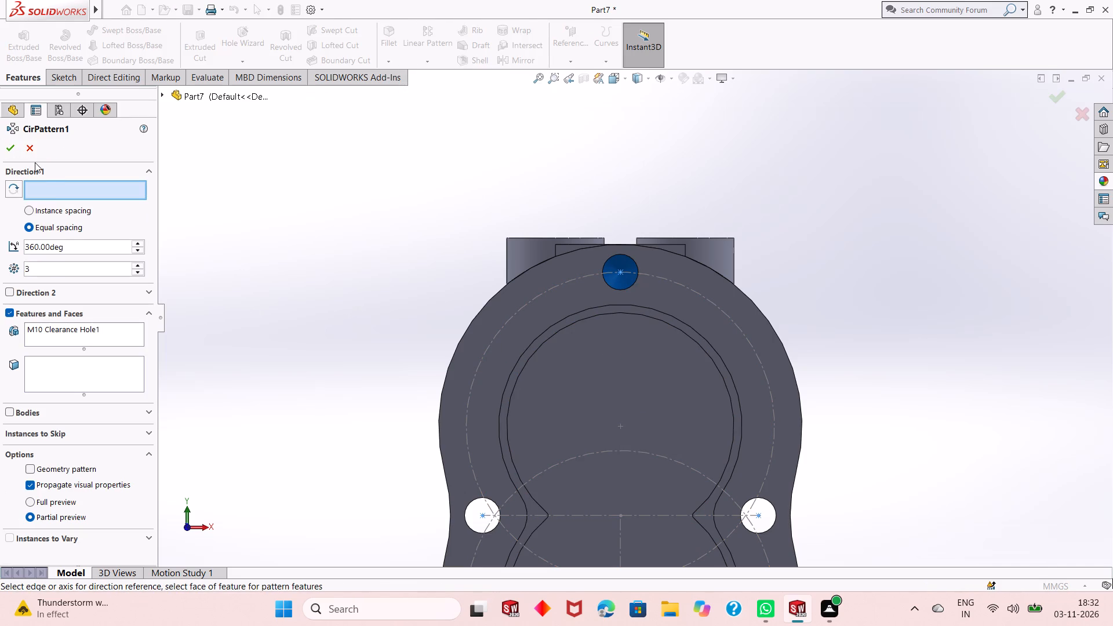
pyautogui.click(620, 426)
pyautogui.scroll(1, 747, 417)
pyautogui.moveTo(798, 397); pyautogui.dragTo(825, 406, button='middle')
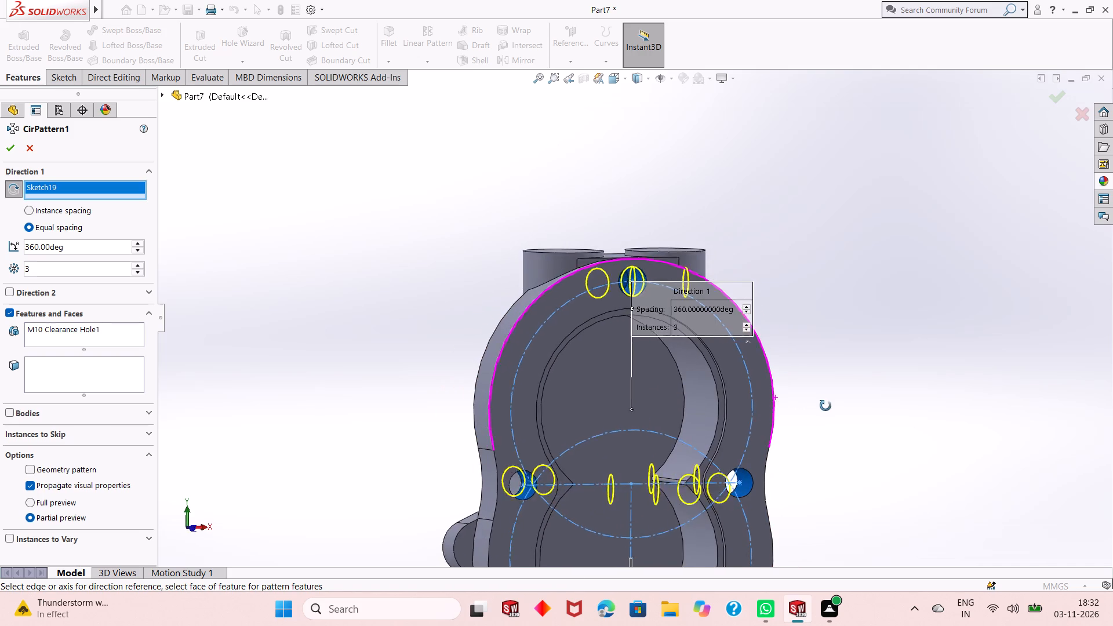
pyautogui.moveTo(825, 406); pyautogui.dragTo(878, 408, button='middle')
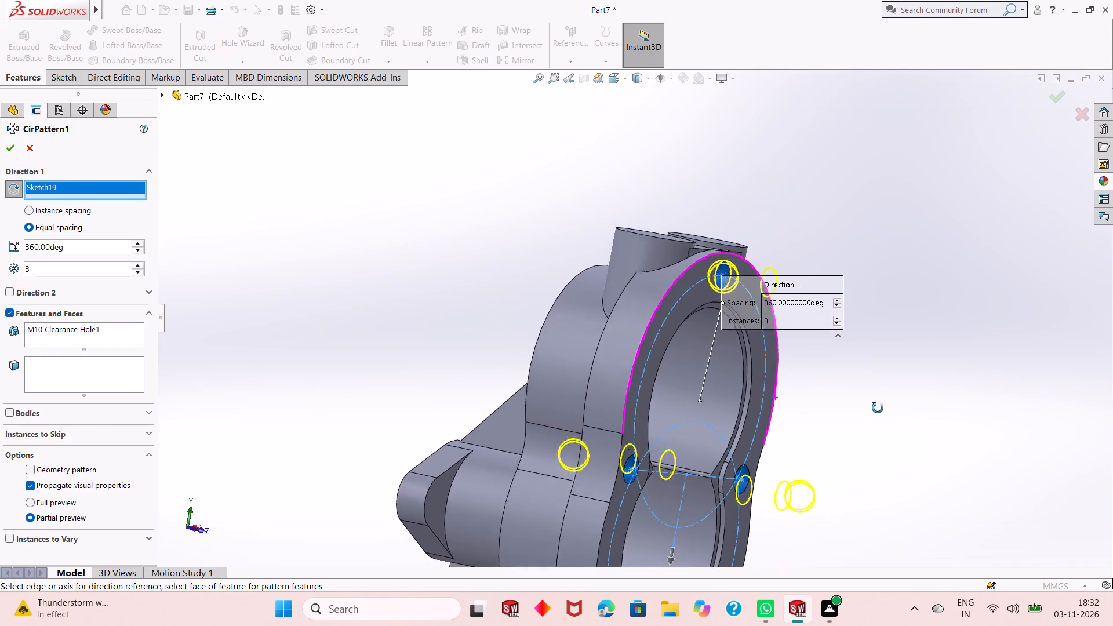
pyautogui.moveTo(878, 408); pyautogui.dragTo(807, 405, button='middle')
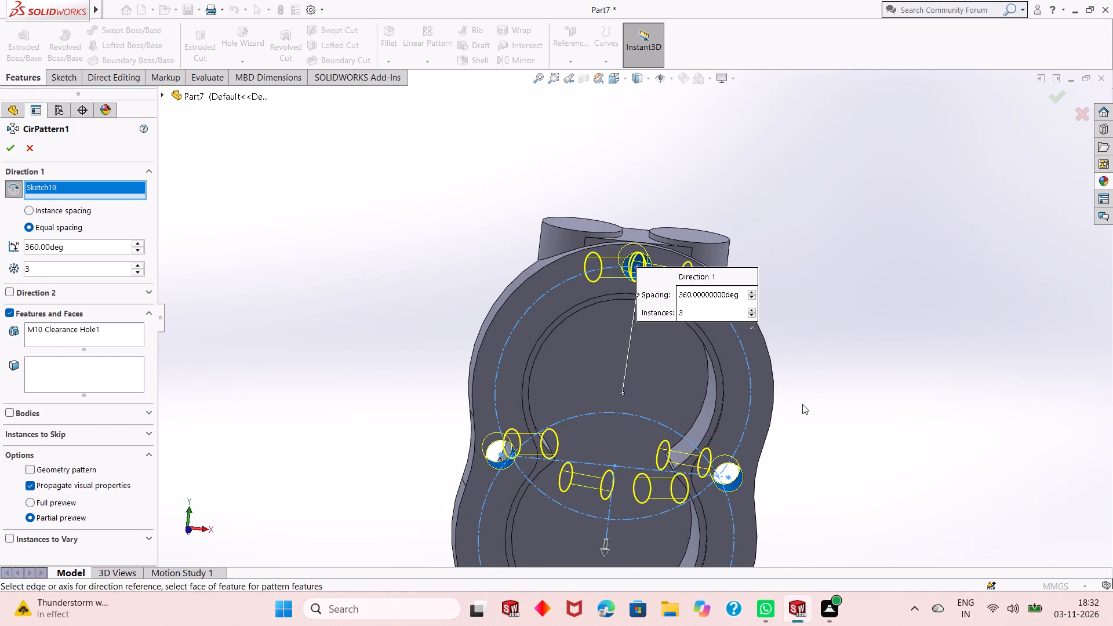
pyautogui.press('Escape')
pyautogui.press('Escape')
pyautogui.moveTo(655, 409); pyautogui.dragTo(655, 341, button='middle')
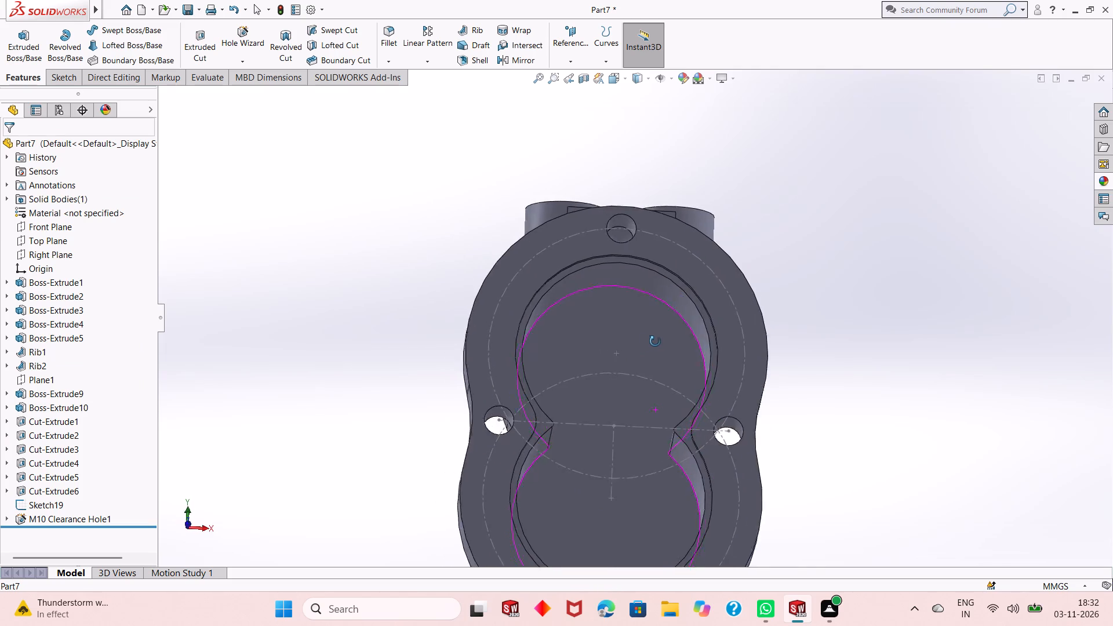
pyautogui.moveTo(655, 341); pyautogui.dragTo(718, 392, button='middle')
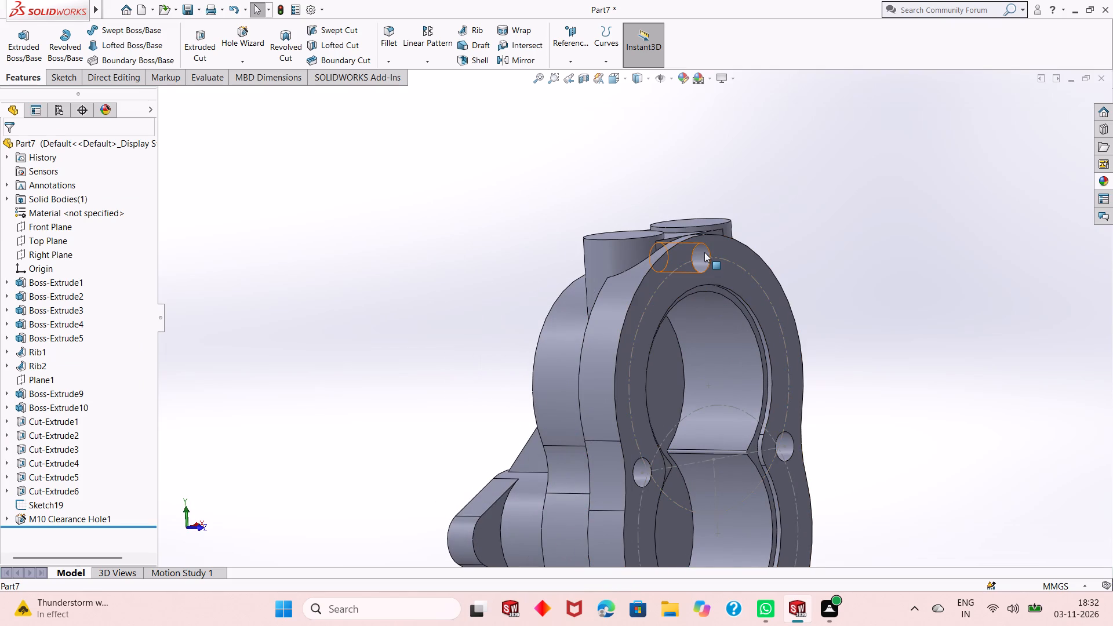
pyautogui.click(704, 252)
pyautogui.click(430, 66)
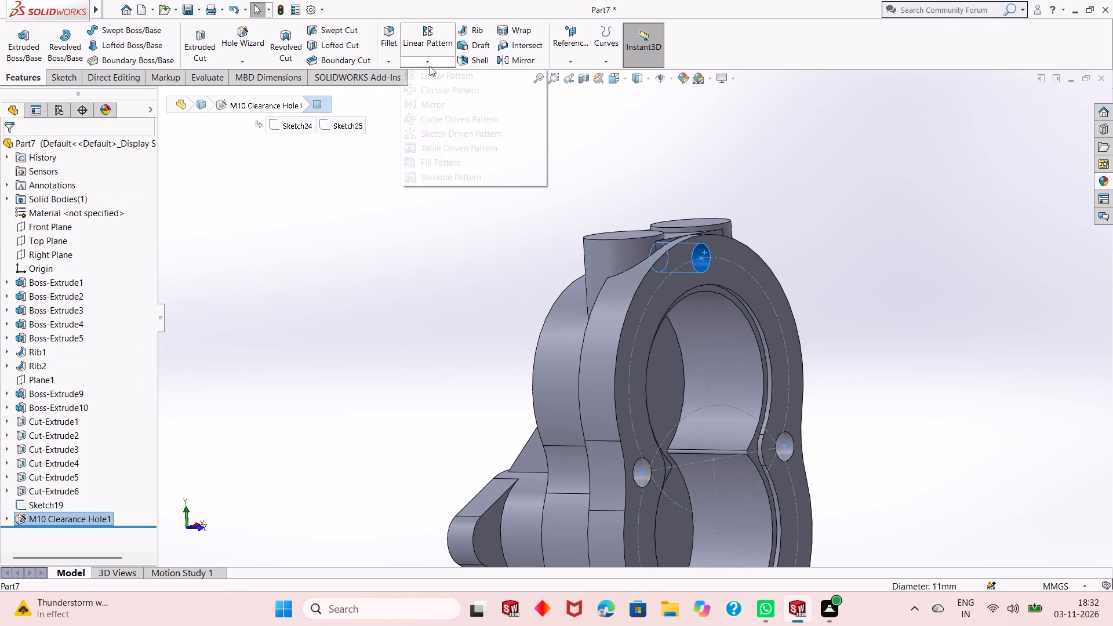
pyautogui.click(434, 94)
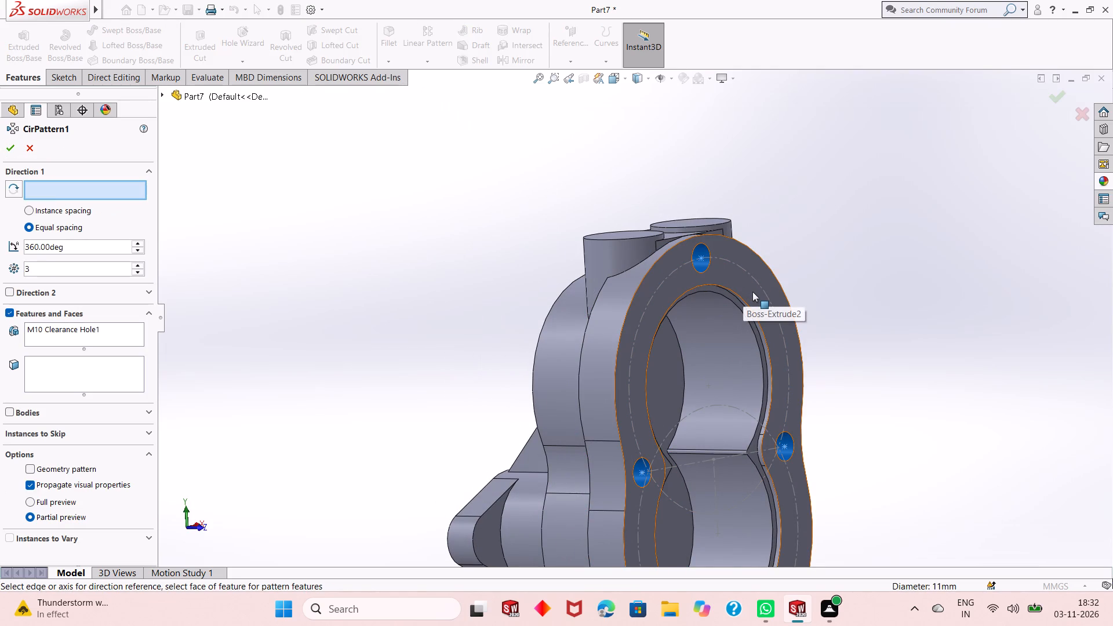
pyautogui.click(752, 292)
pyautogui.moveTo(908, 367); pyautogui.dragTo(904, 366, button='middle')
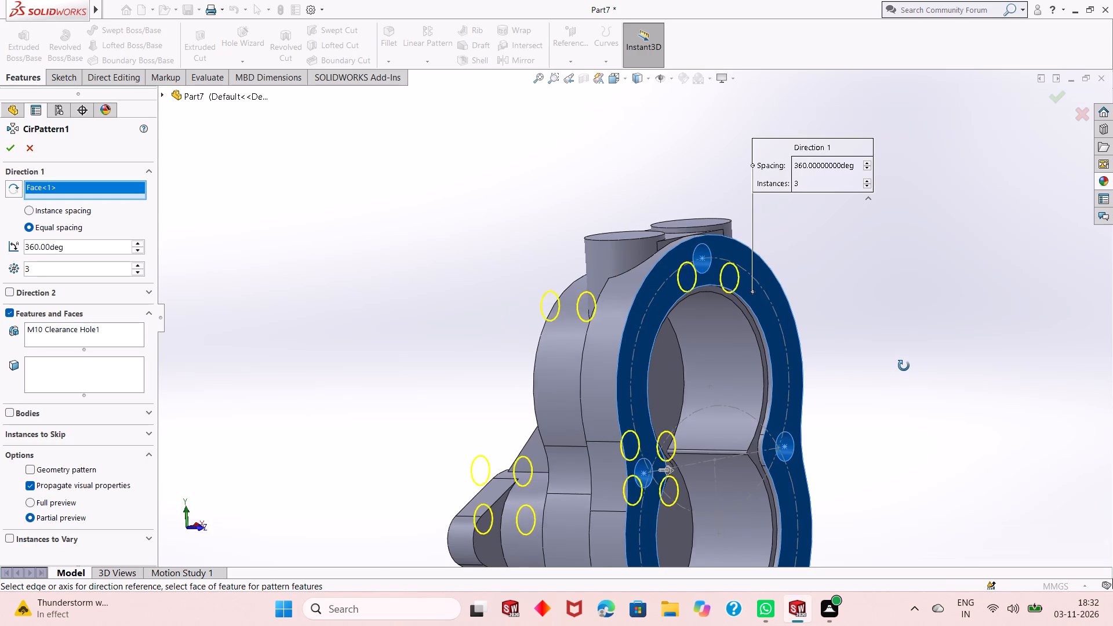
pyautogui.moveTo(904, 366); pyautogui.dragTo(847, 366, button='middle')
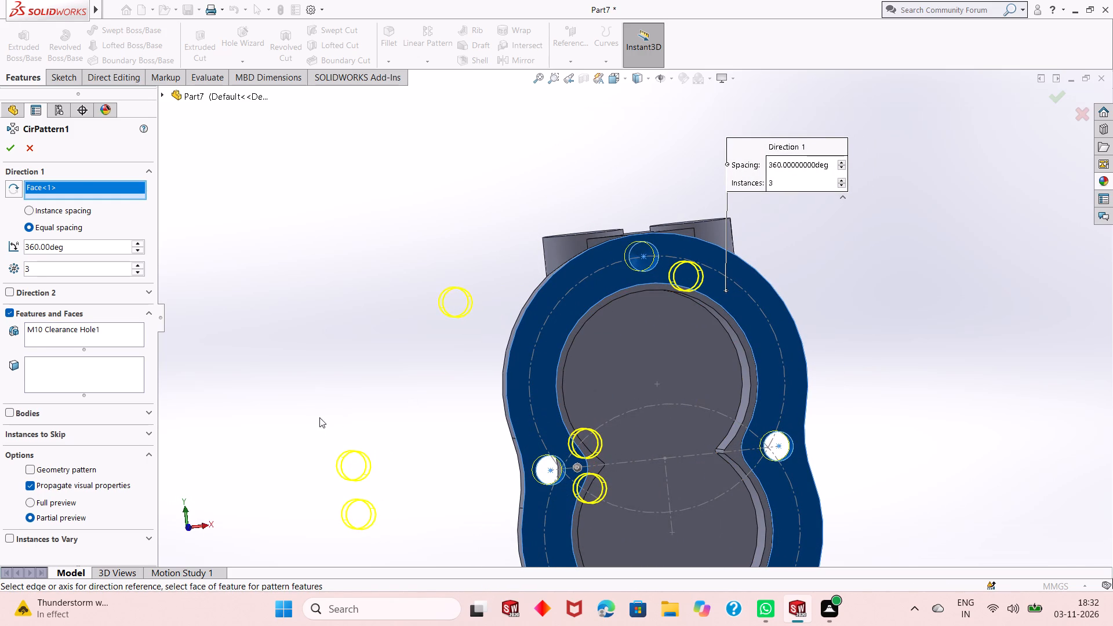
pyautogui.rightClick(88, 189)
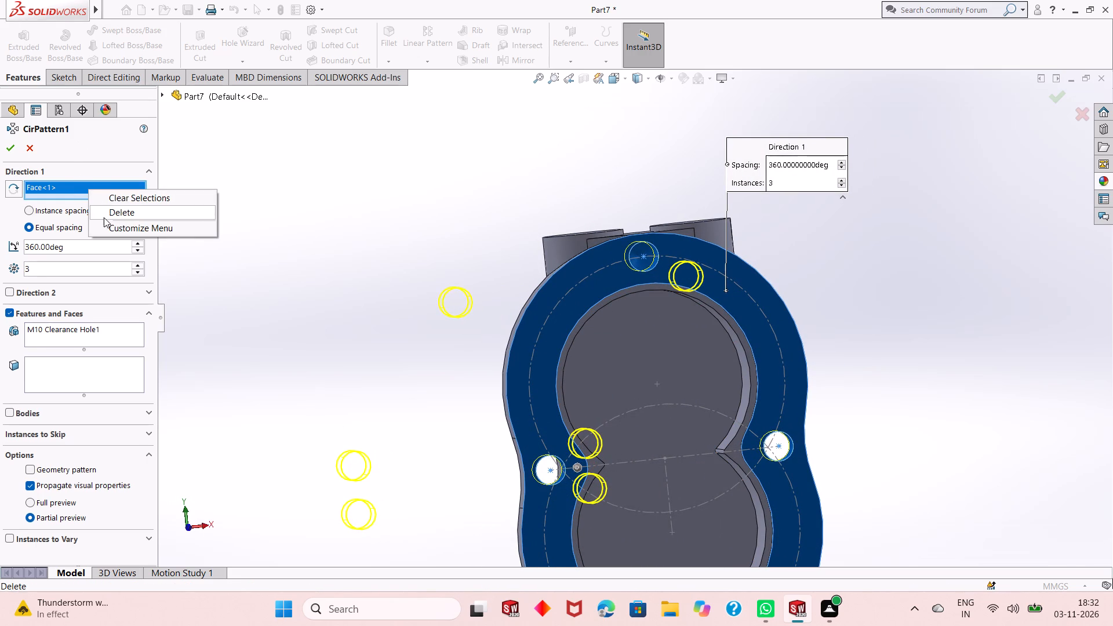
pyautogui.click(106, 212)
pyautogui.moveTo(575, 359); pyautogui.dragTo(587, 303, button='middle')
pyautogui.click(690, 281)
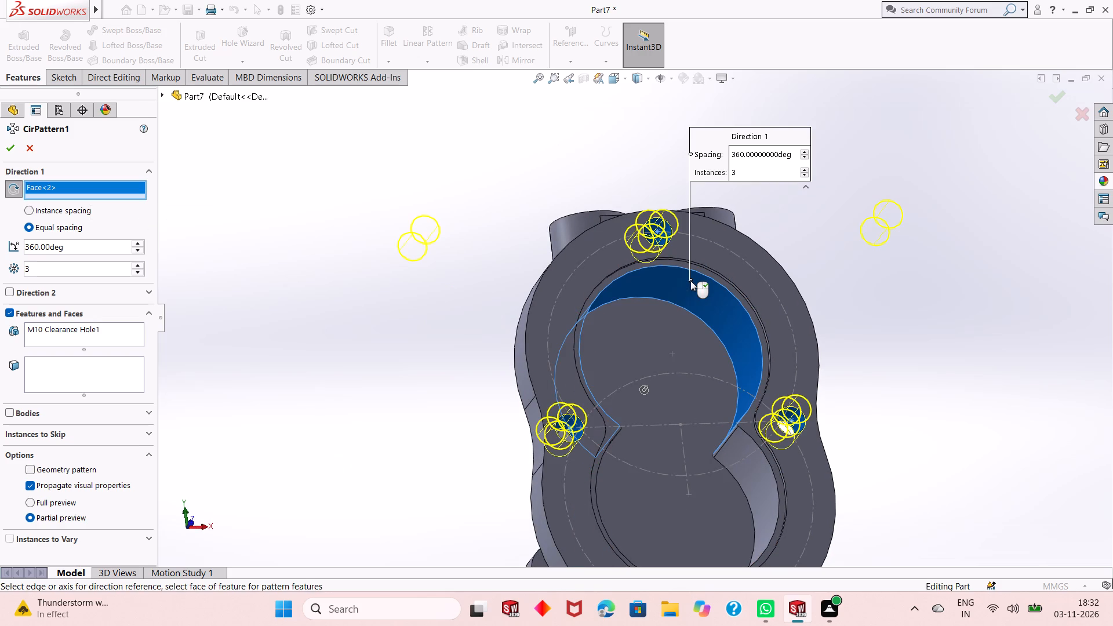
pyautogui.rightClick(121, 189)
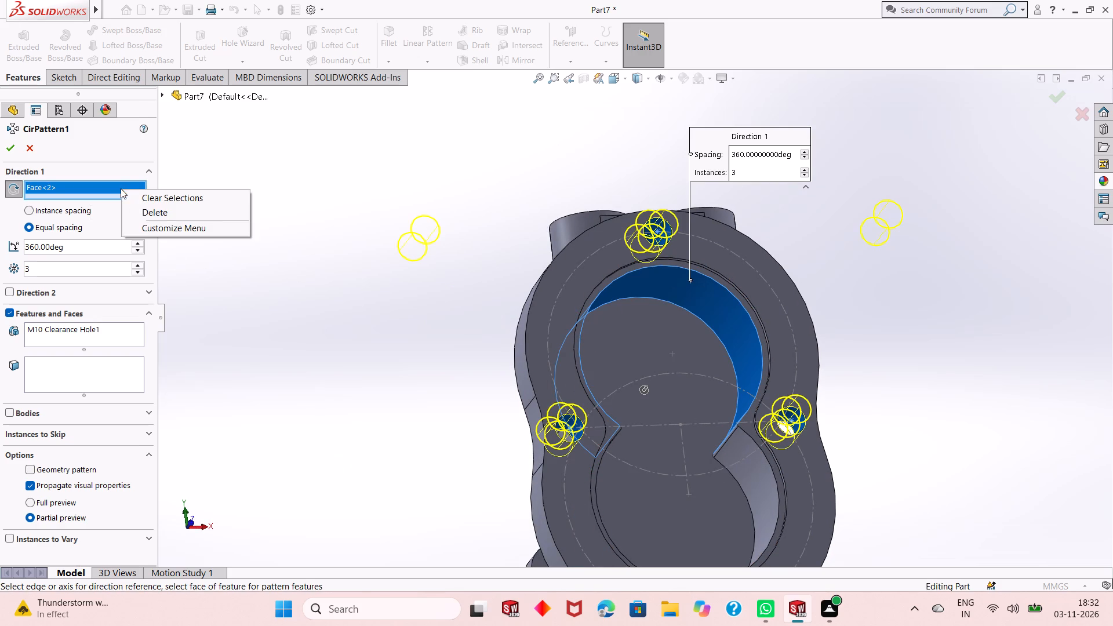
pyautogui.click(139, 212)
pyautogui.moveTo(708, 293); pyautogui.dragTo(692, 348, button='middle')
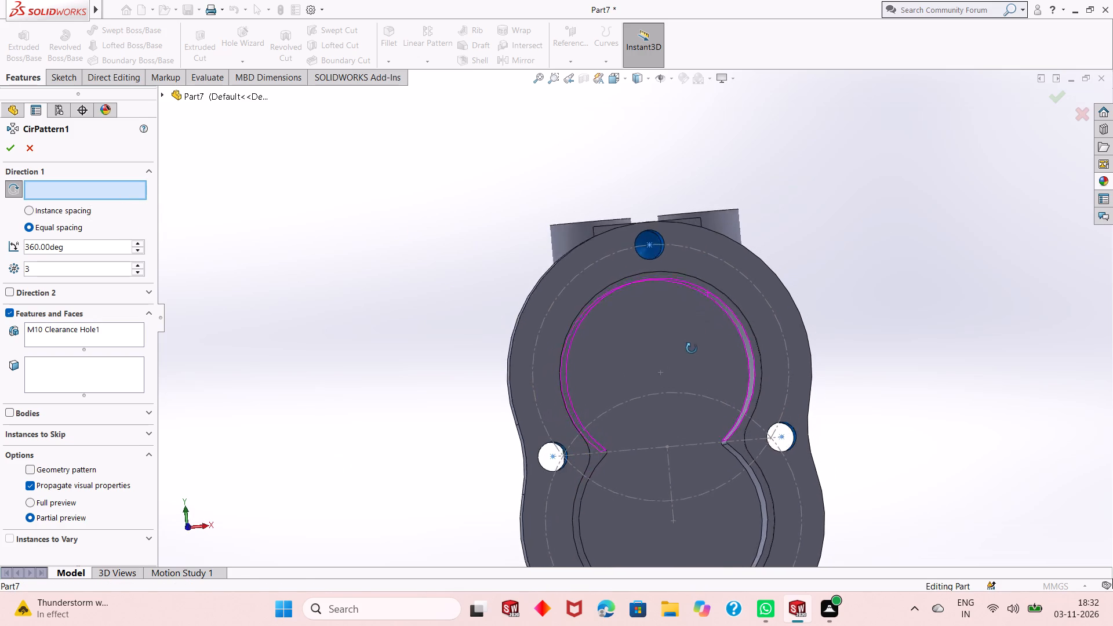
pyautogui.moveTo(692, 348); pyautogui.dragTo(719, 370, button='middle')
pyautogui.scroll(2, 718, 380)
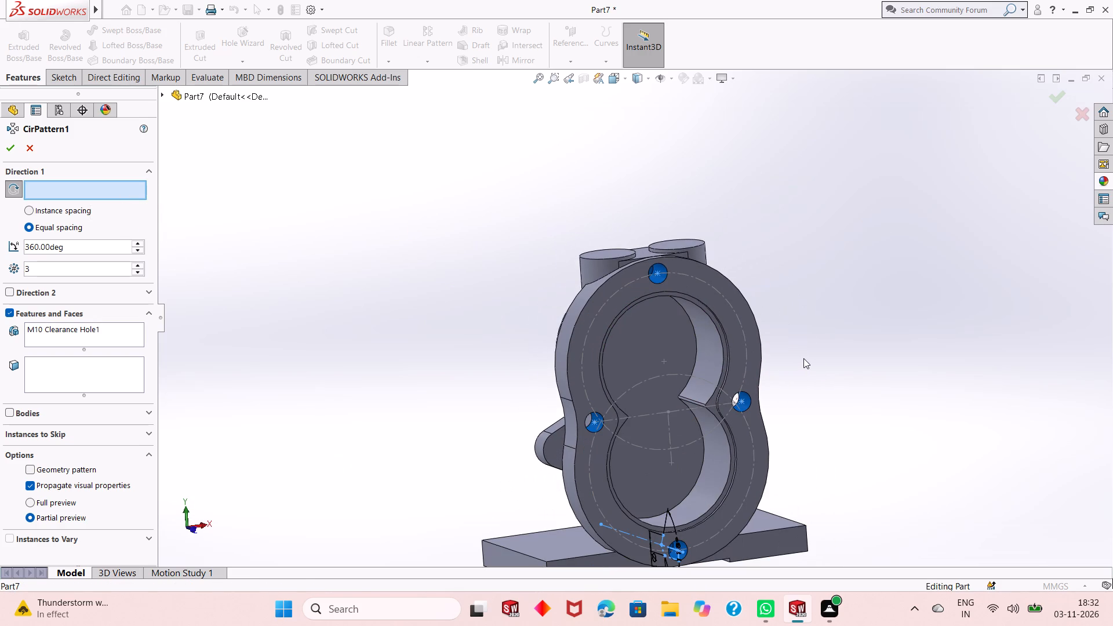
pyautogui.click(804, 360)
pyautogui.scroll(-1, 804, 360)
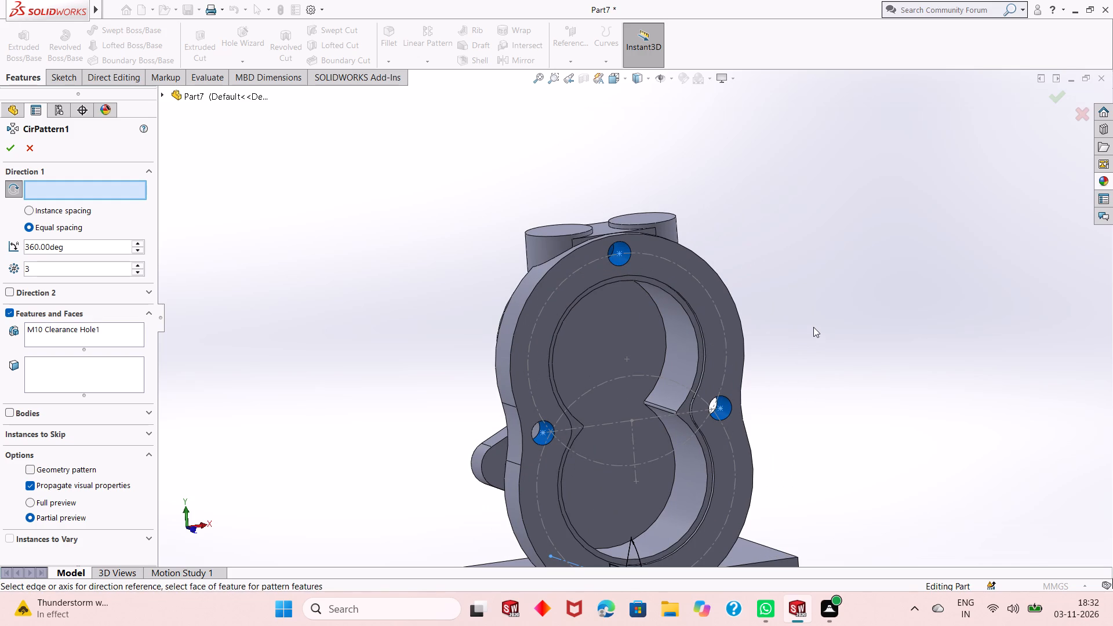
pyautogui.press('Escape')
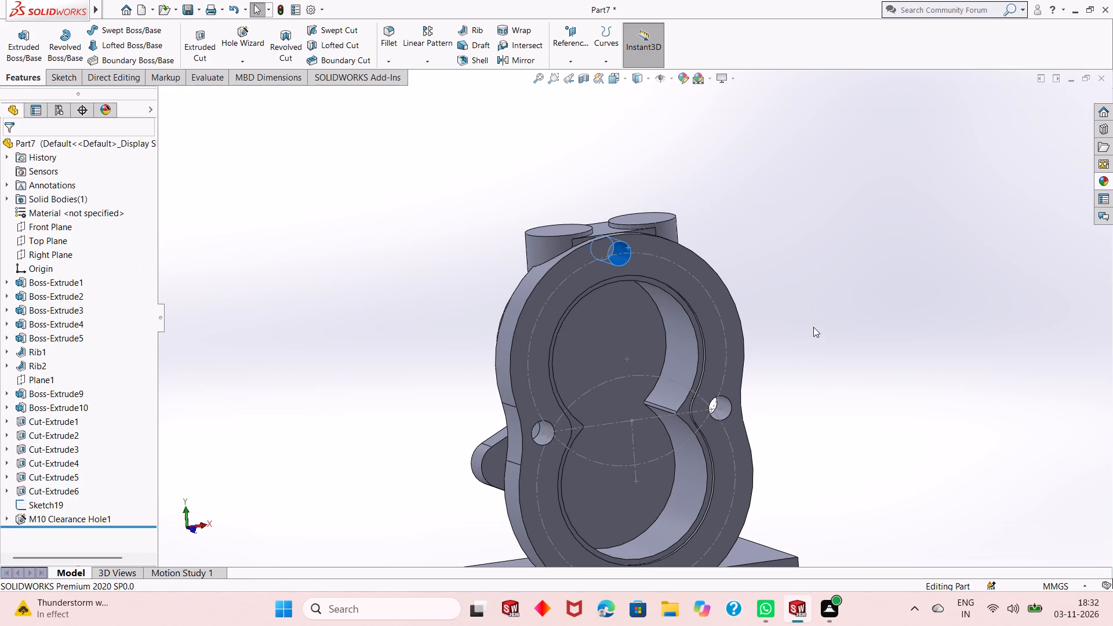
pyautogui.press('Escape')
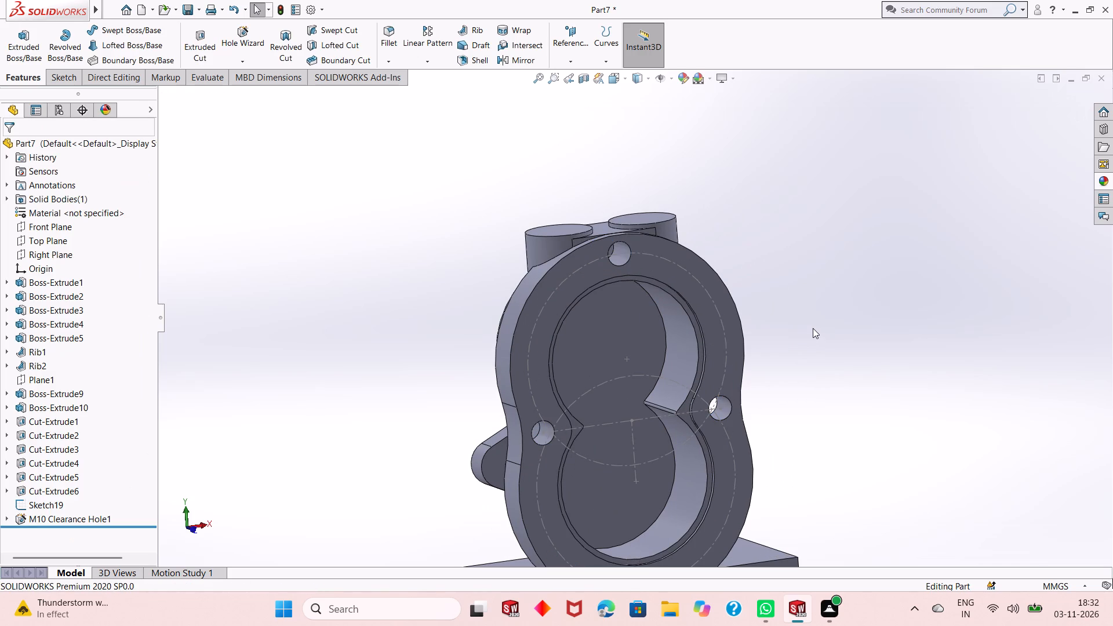
# Undo the M10 clearance holes on the flange face.
pyautogui.hotkey('ctrl', 'z')
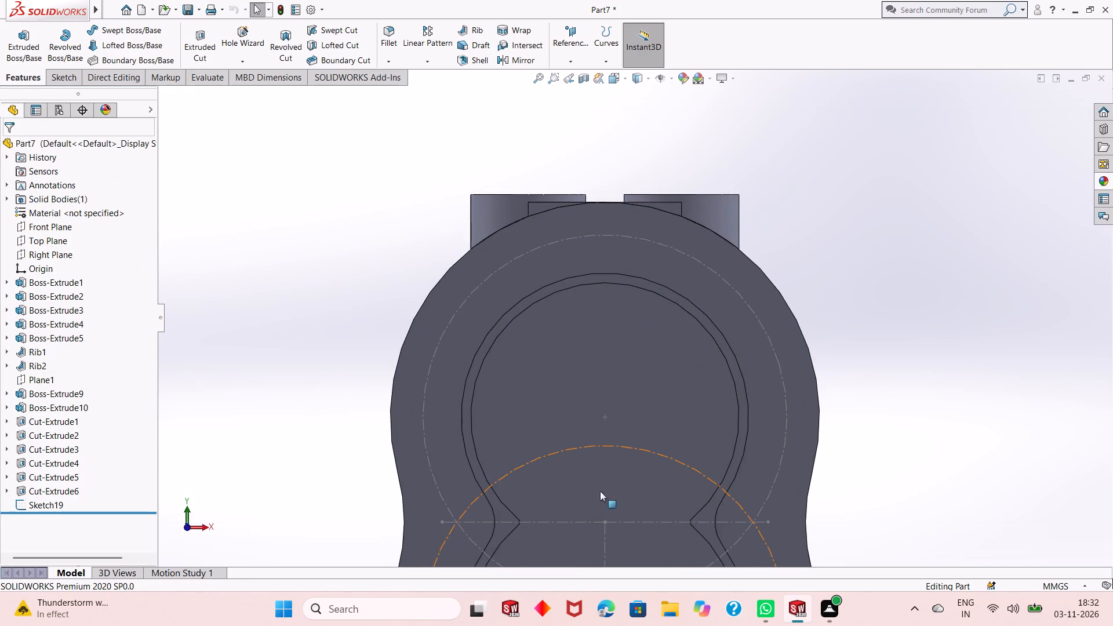
pyautogui.scroll(4, 619, 468)
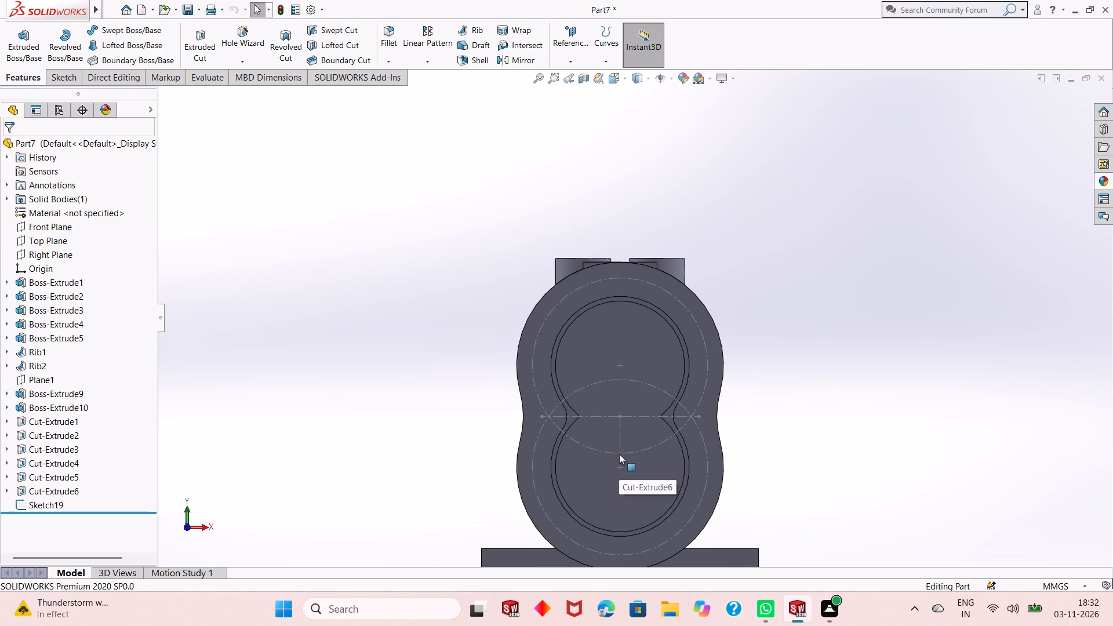
# Reopen Sketch19 on the flange face and draw a circle of about 6.2 mm radius centred at the upper construction circle's top.
pyautogui.scroll(-1, 614, 333)
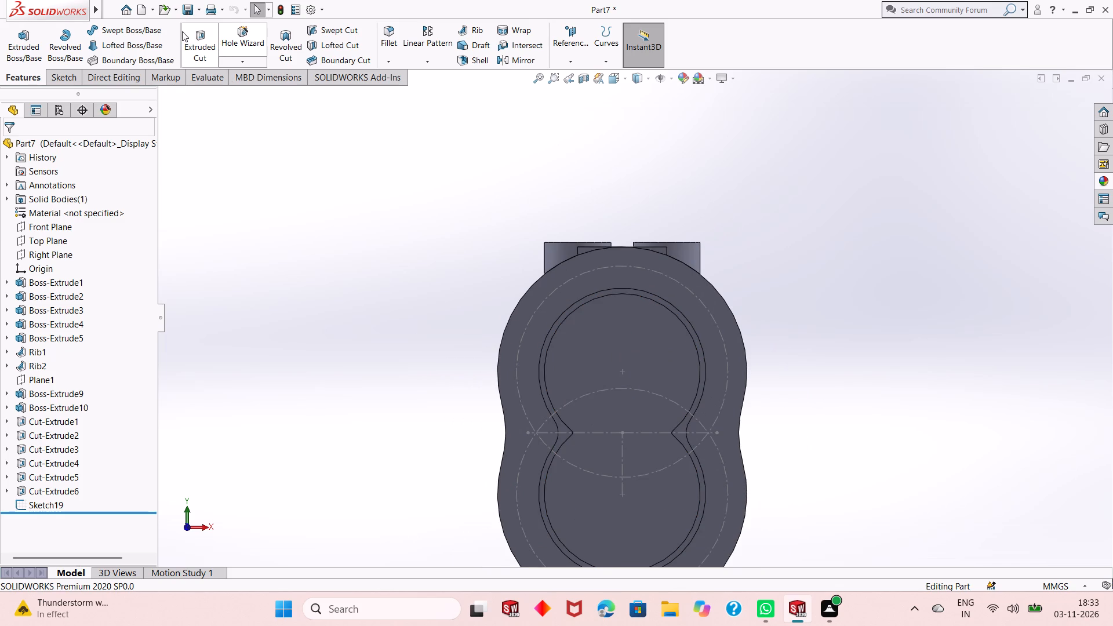
pyautogui.click(71, 77)
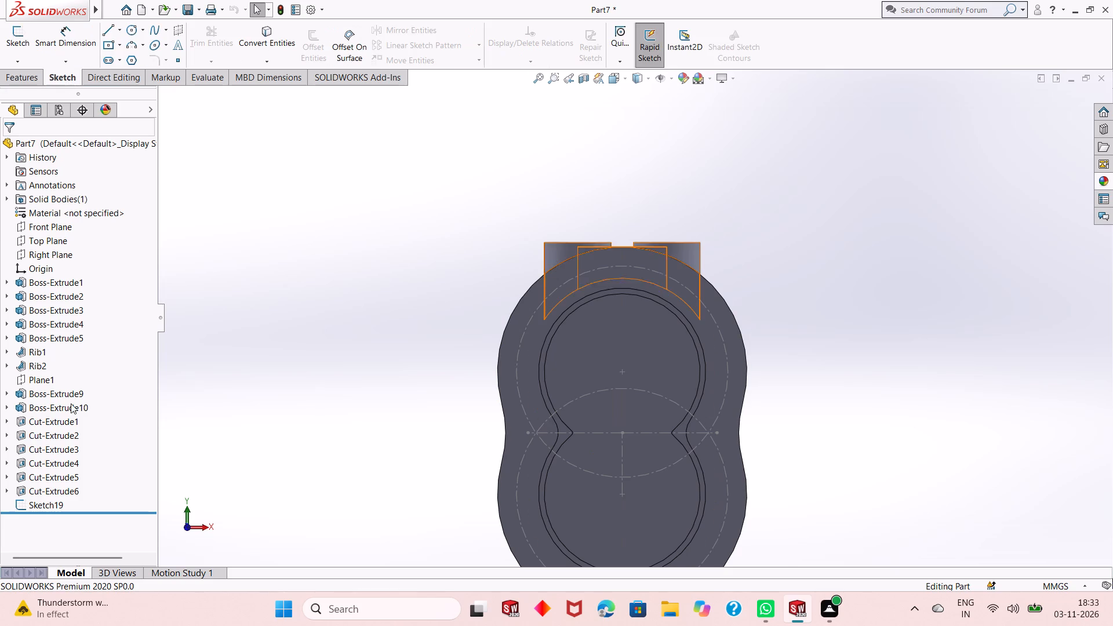
pyautogui.click(54, 508)
pyautogui.click(69, 467)
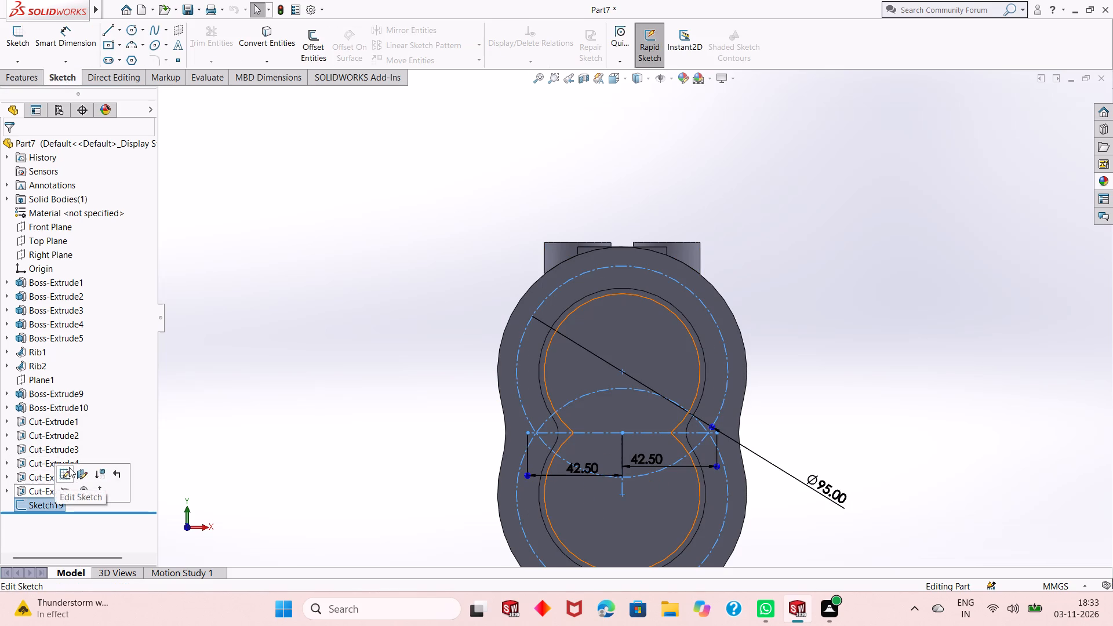
pyautogui.click(135, 30)
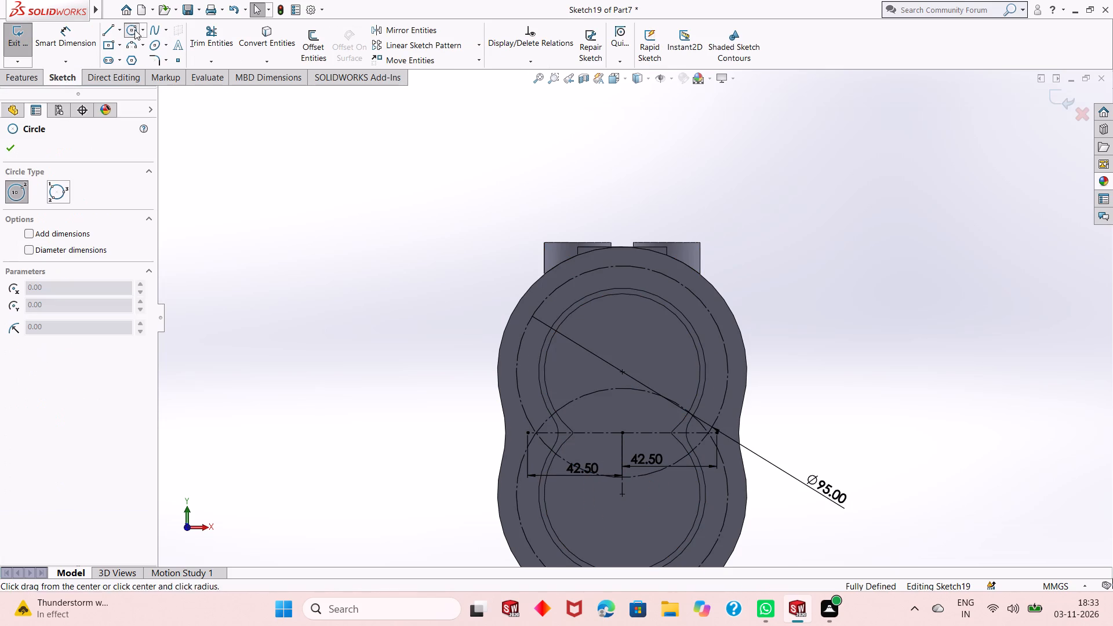
pyautogui.scroll(-3, 628, 261)
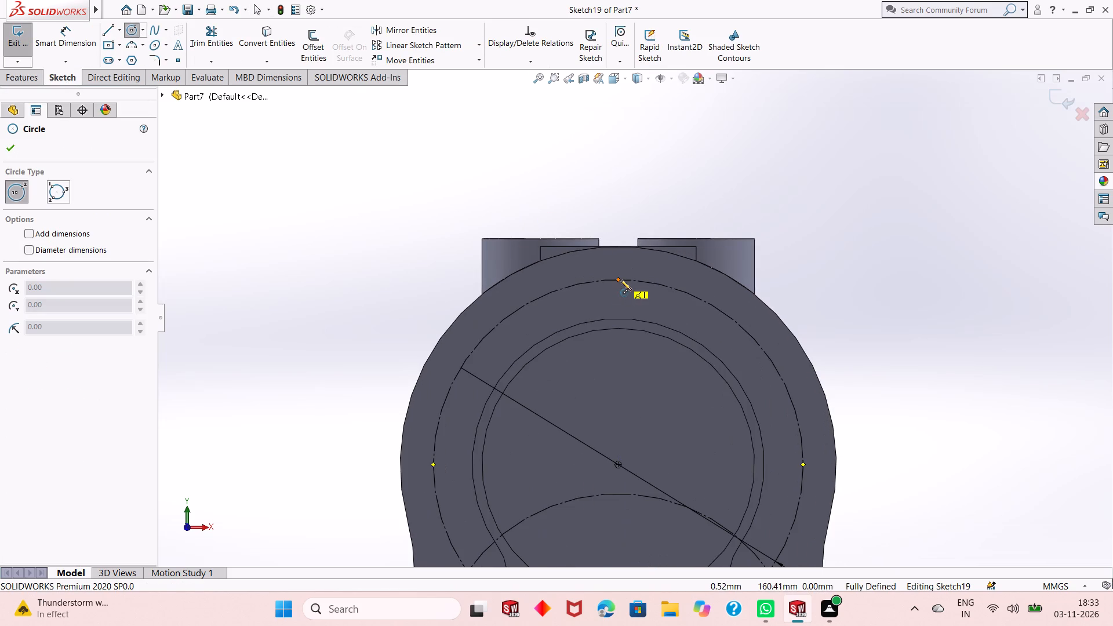
pyautogui.click(620, 279)
pyautogui.click(617, 304)
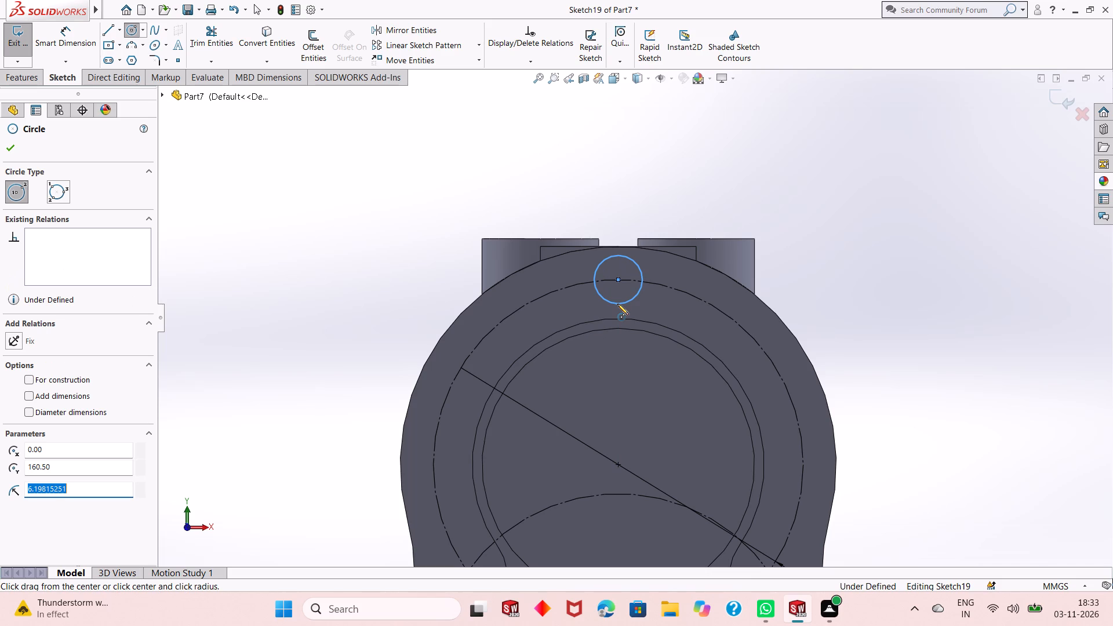
# Draw circles of about 6.6 and 6.9 mm radius at the horizontal centreline's two ends and about 5.9 mm at the lower construction circle's bottom.
pyautogui.scroll(4, 609, 434)
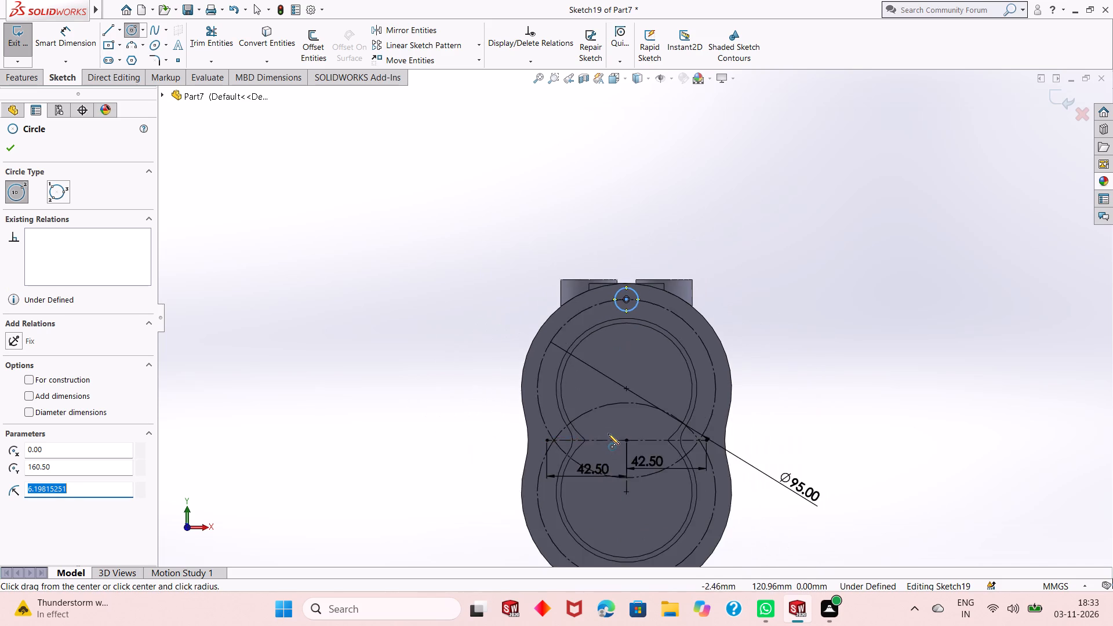
pyautogui.scroll(-2, 594, 476)
pyautogui.click(529, 407)
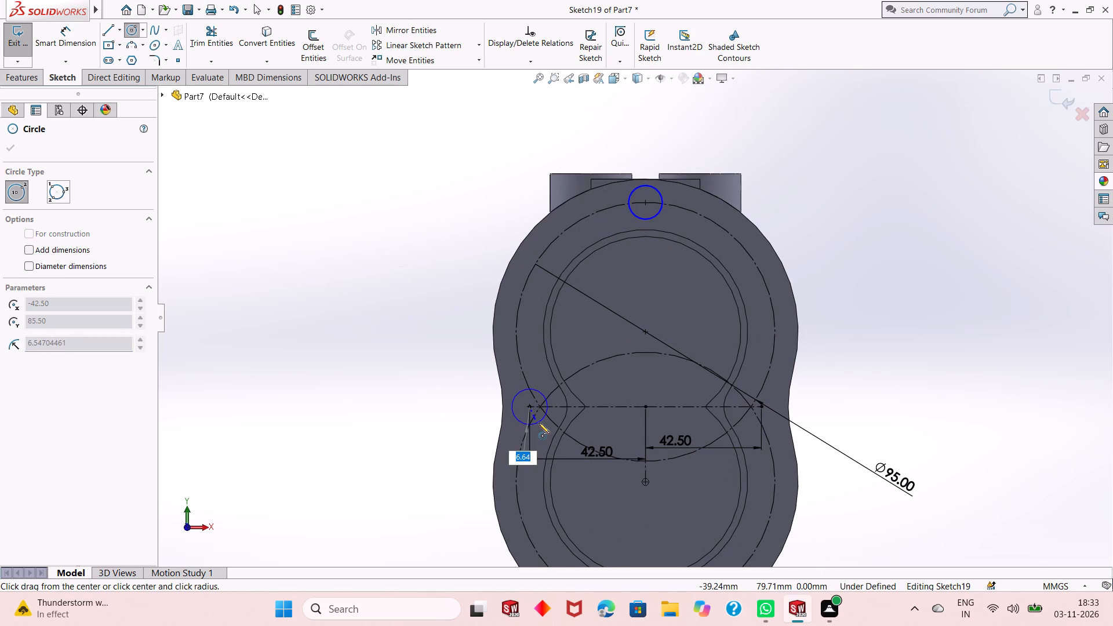
pyautogui.click(539, 423)
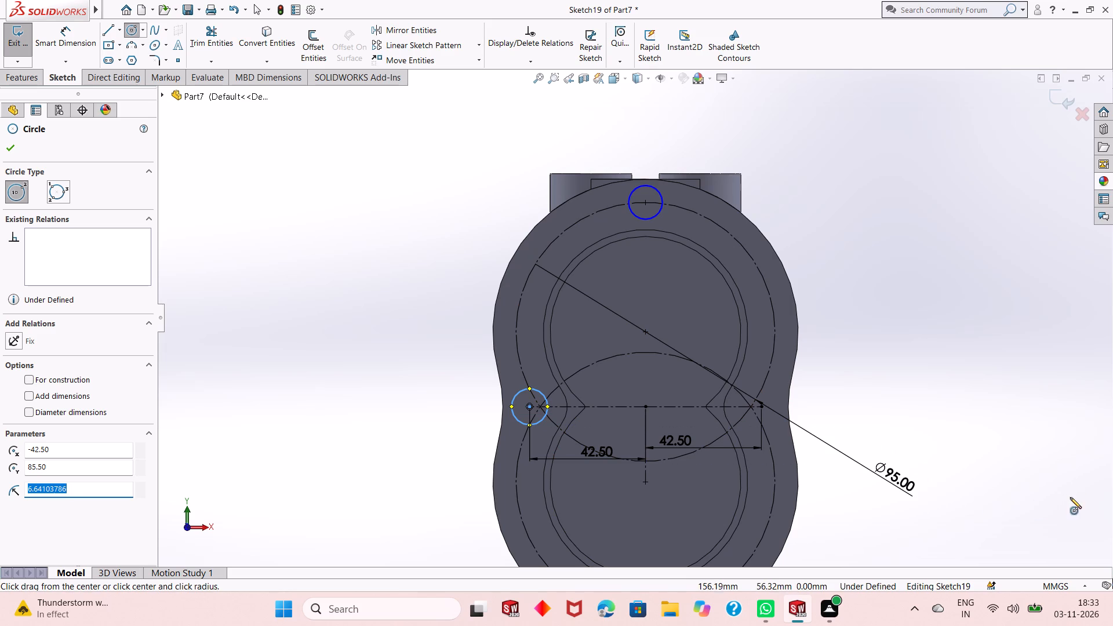
pyautogui.click(762, 409)
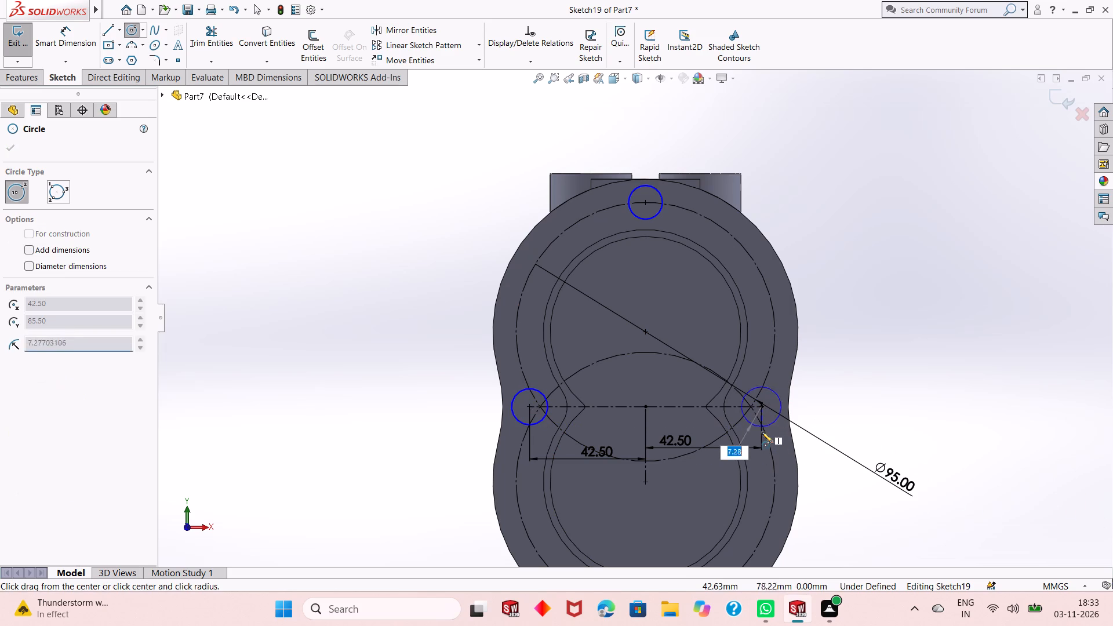
pyautogui.click(762, 425)
pyautogui.scroll(2, 696, 447)
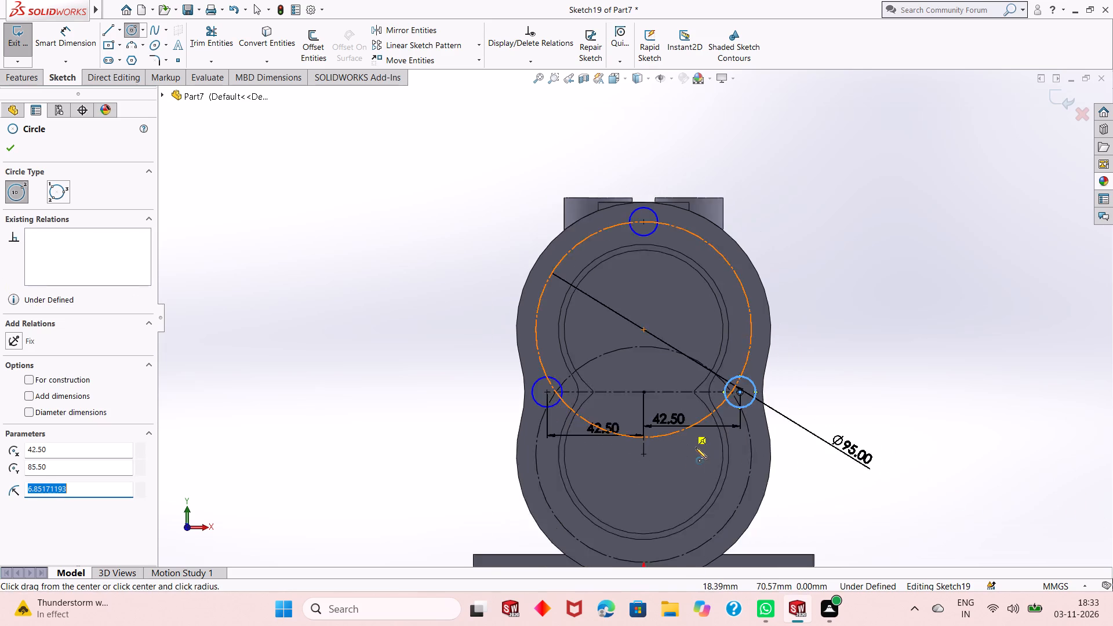
pyautogui.scroll(-2, 636, 535)
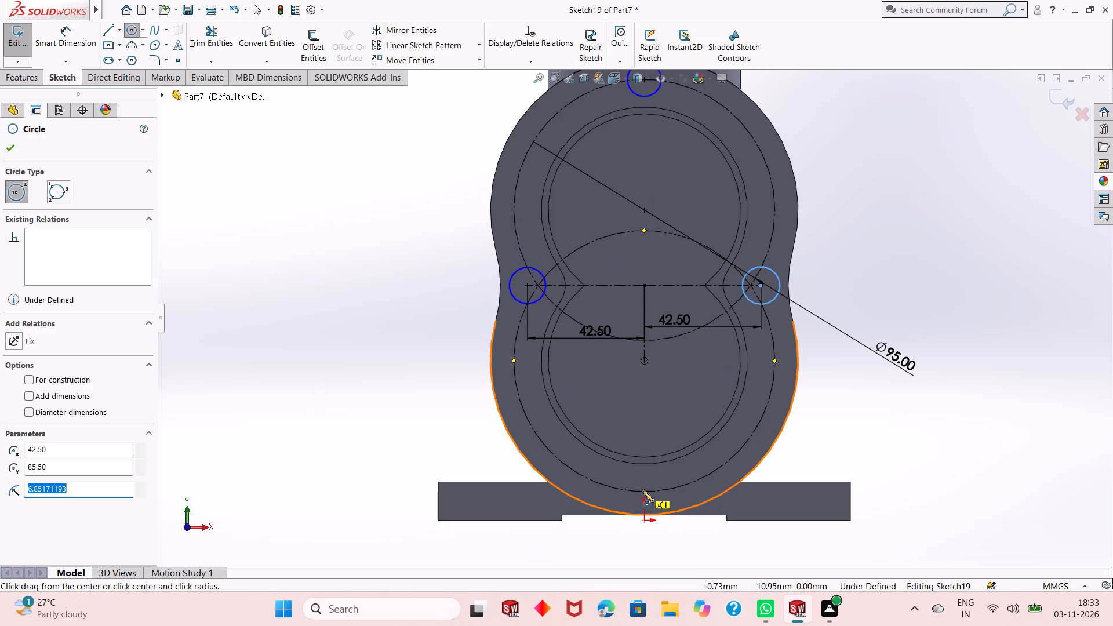
pyautogui.click(646, 493)
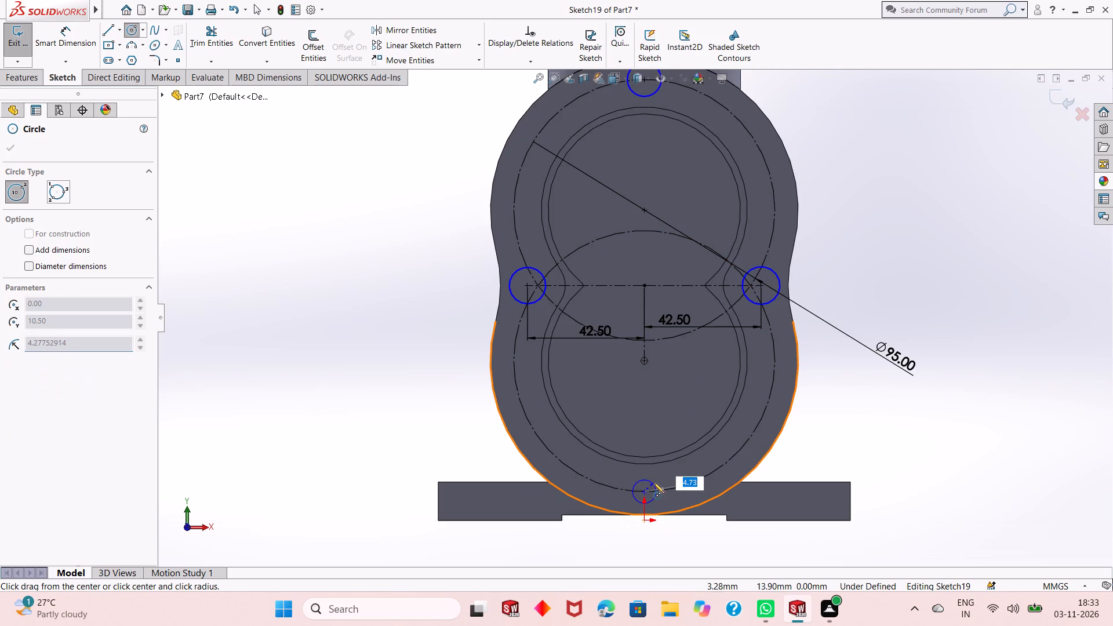
pyautogui.click(655, 479)
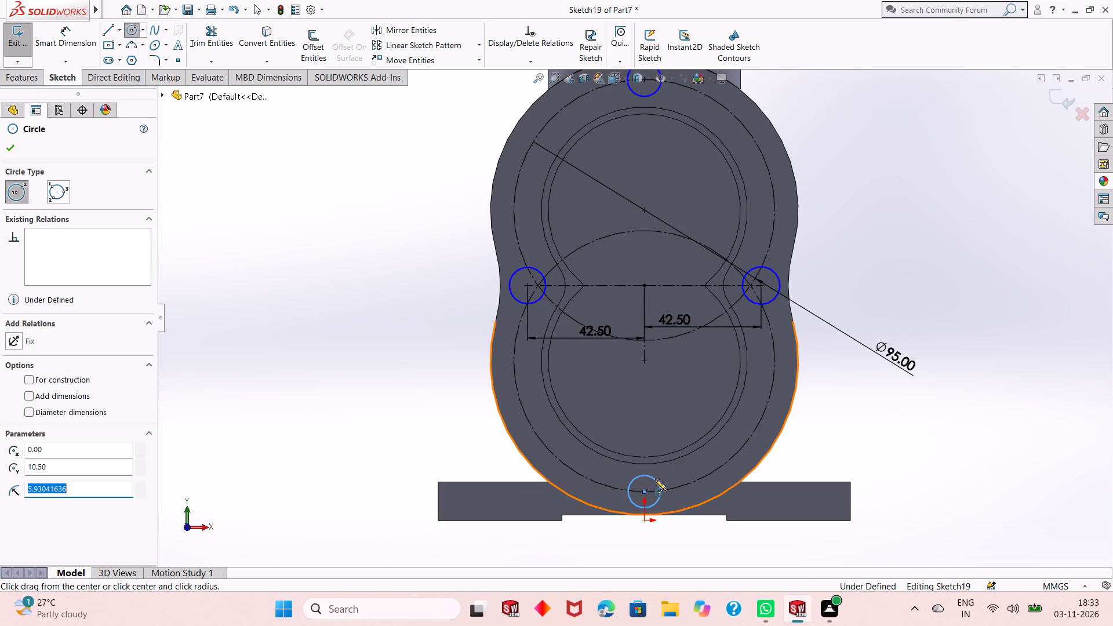
pyautogui.rightClick(922, 309)
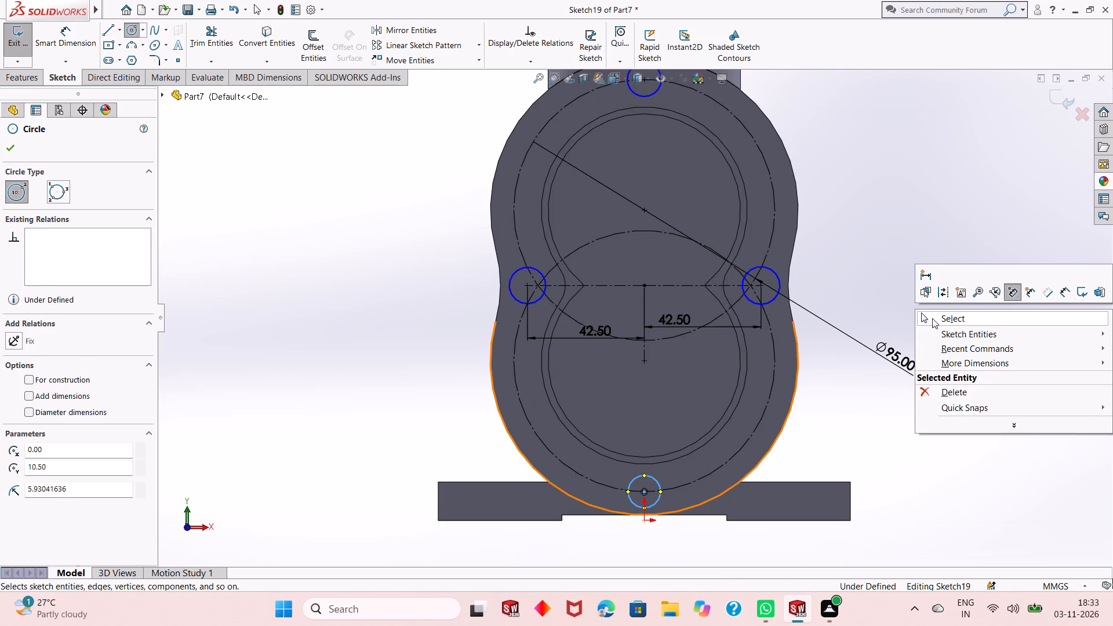
pyautogui.click(933, 318)
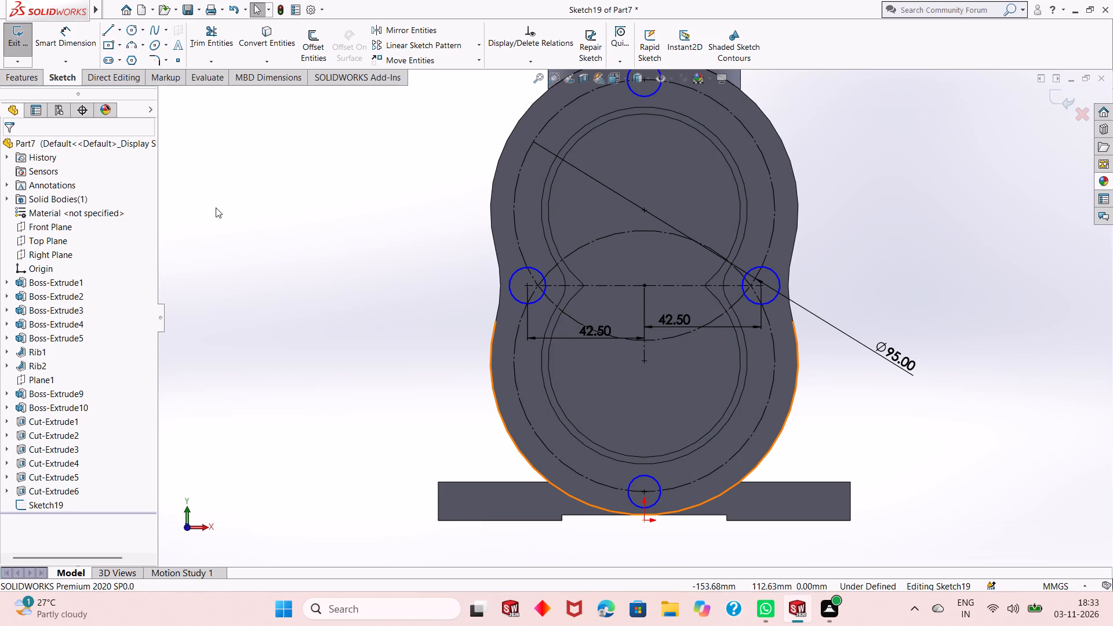
# Dimension the topmost small circle's diameter to 10 mm.
pyautogui.click(78, 43)
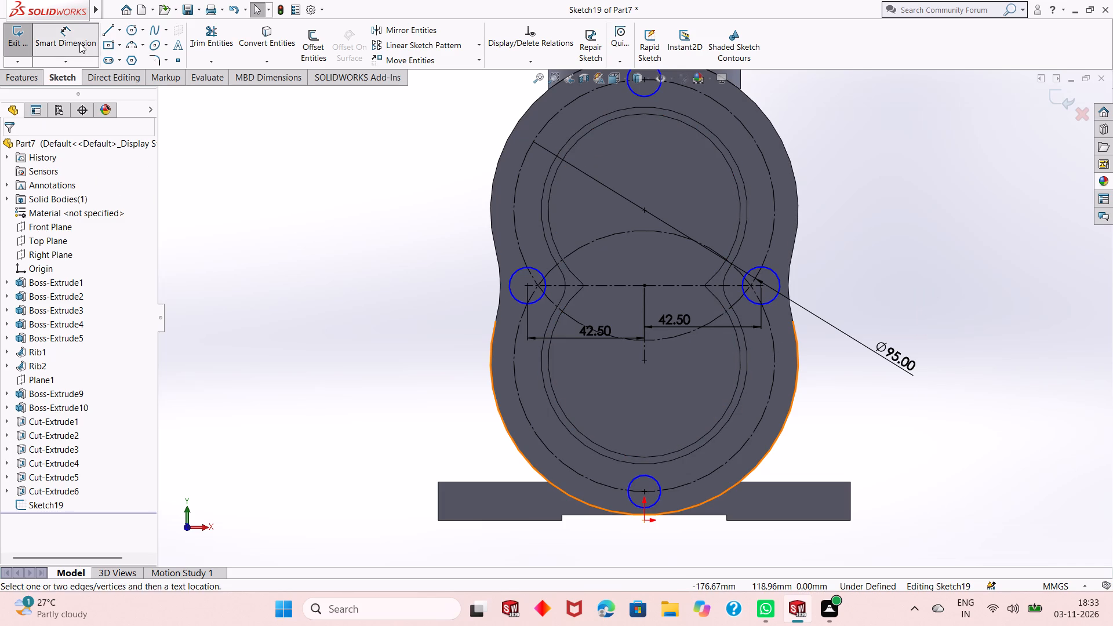
pyautogui.click(637, 94)
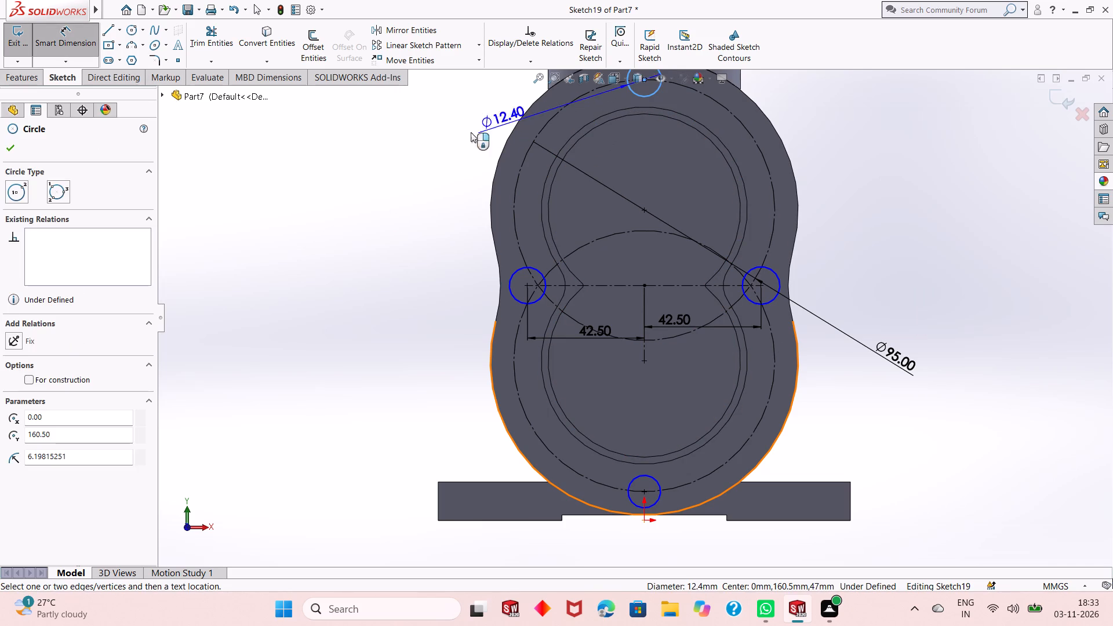
pyautogui.click(390, 161)
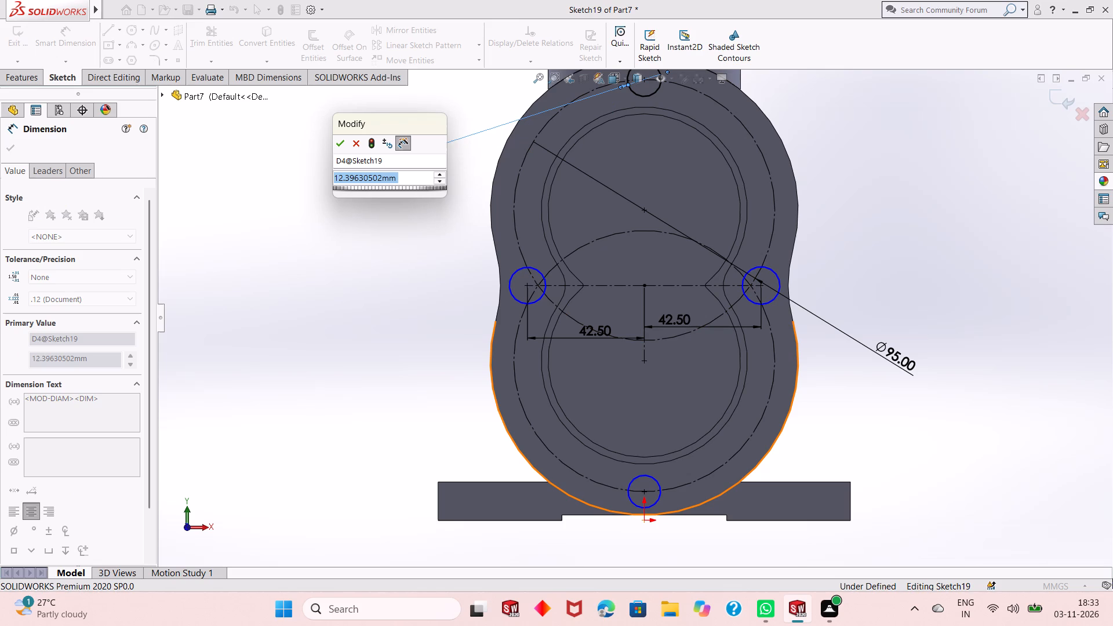
pyautogui.write('10')
pyautogui.press('Return')
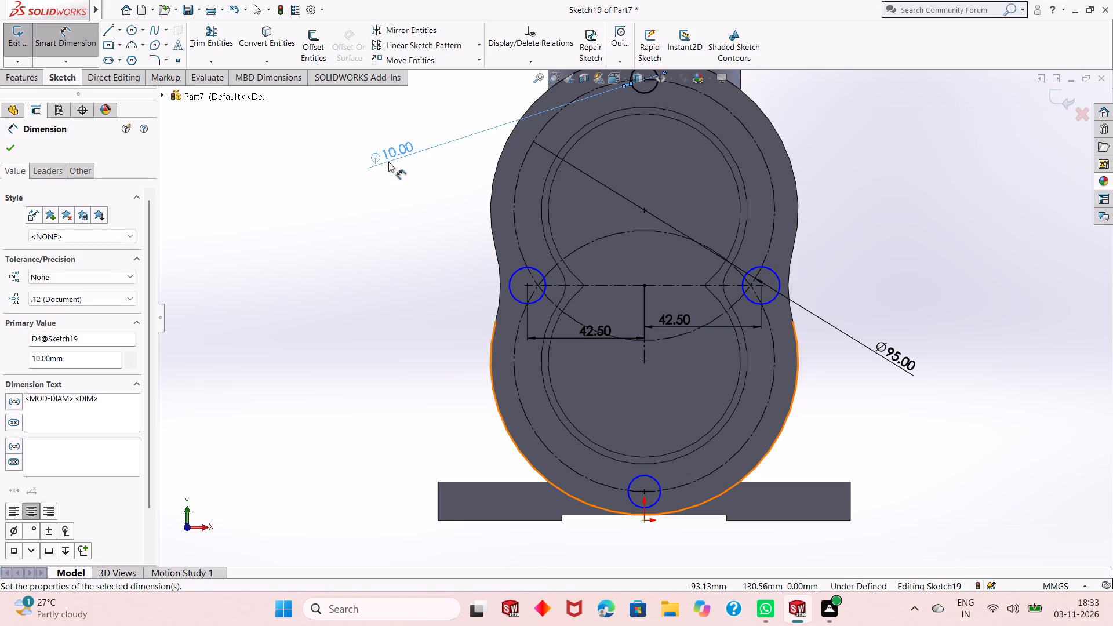
pyautogui.scroll(1, 614, 127)
pyautogui.scroll(-1, 650, 119)
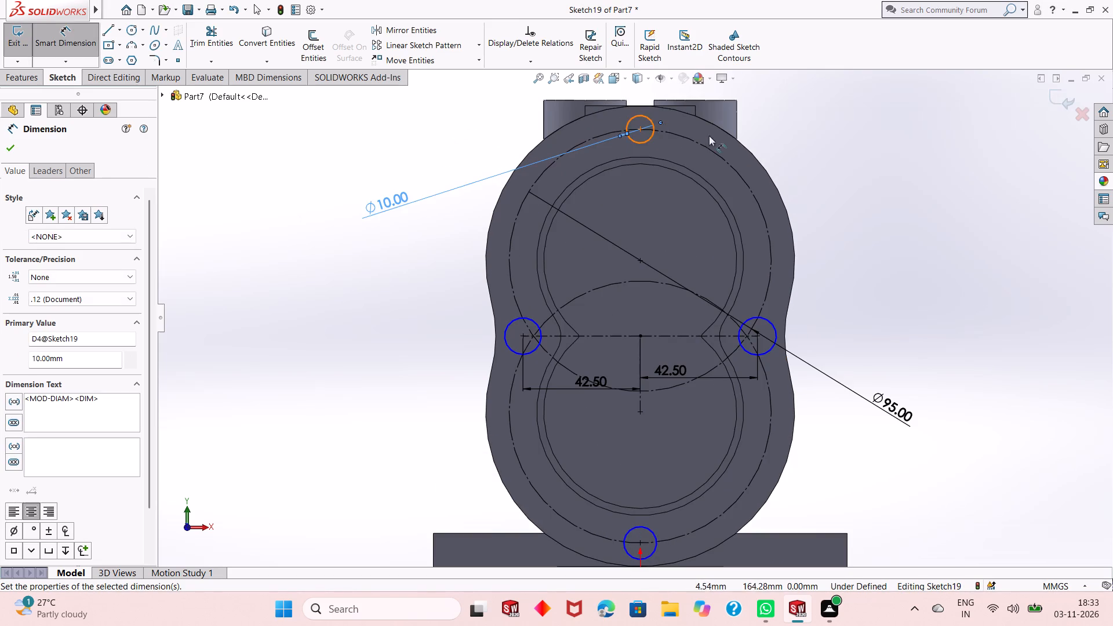
pyautogui.rightClick(893, 160)
pyautogui.click(908, 199)
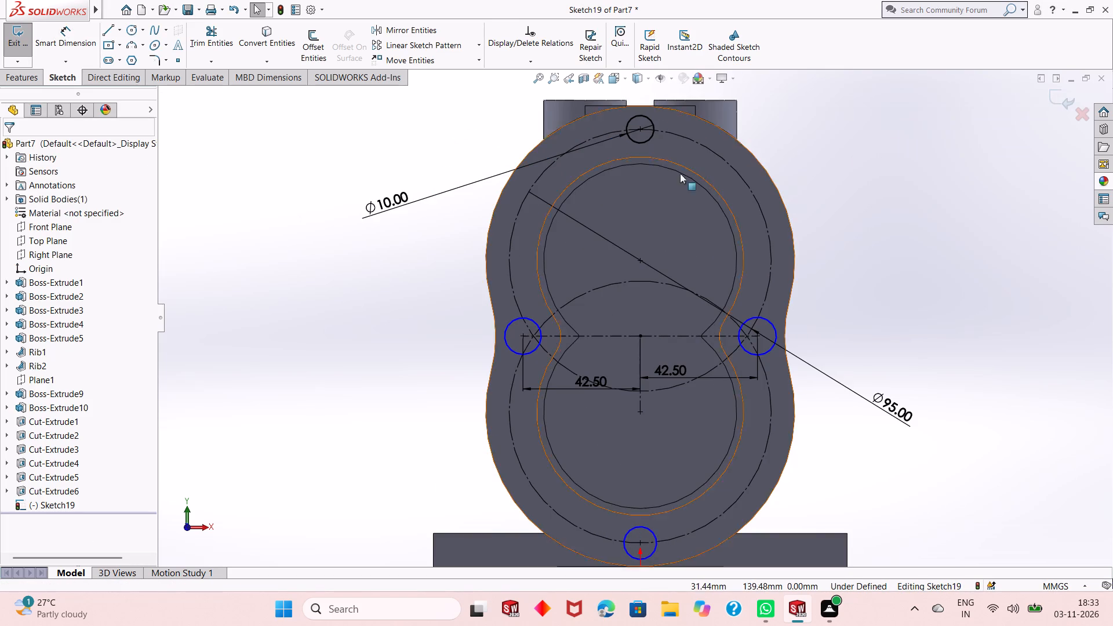
# Make the two side circles and the bottom circle equal in radius.
pyautogui.click(649, 141)
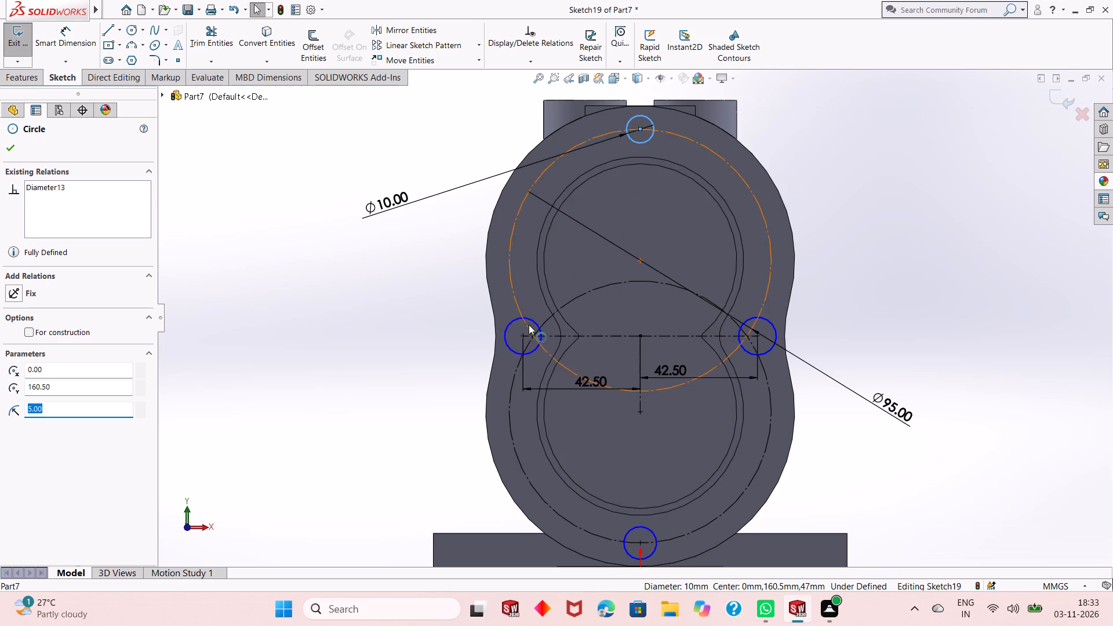
pyautogui.click(529, 321)
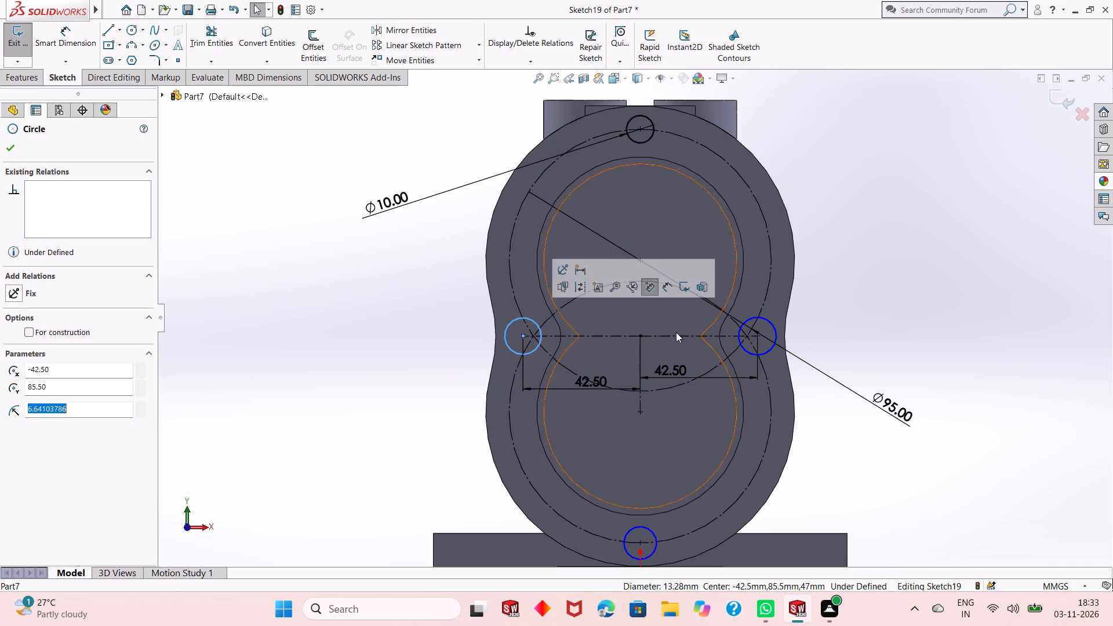
pyautogui.keyDown('ctrl'); pyautogui.click(772, 350); pyautogui.keyUp('ctrl')
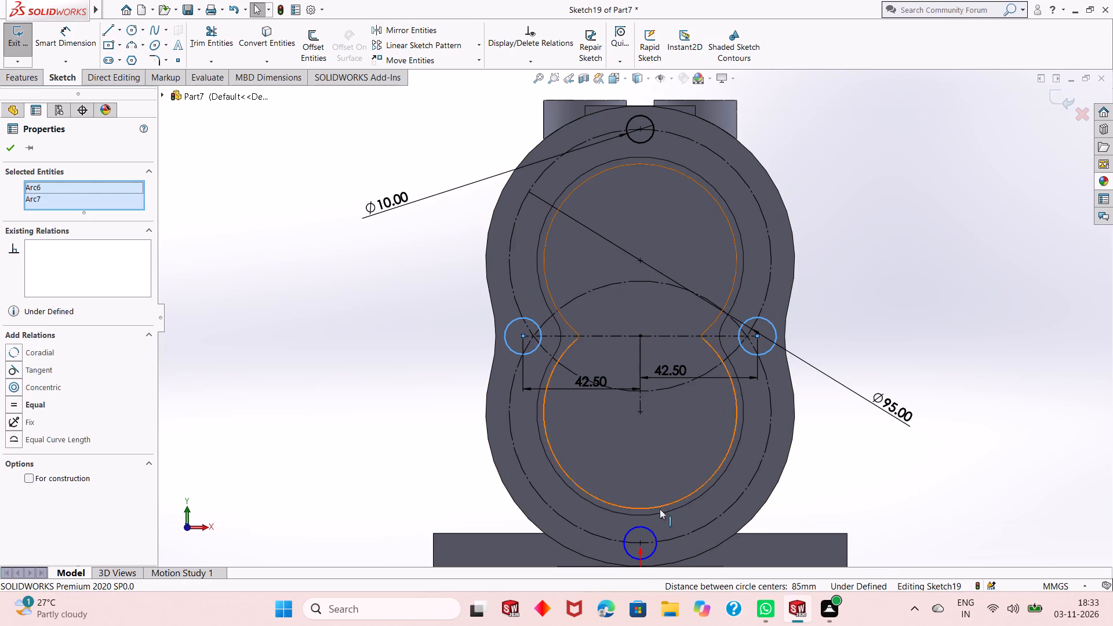
pyautogui.keyDown('ctrl'); pyautogui.click(651, 528); pyautogui.keyUp('ctrl')
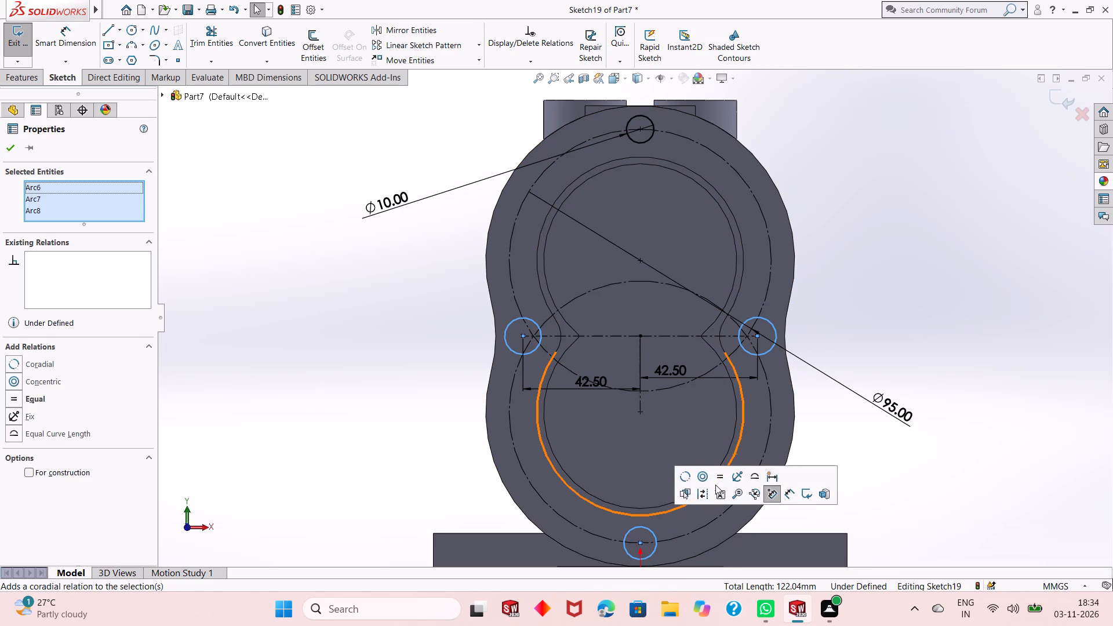
pyautogui.click(716, 481)
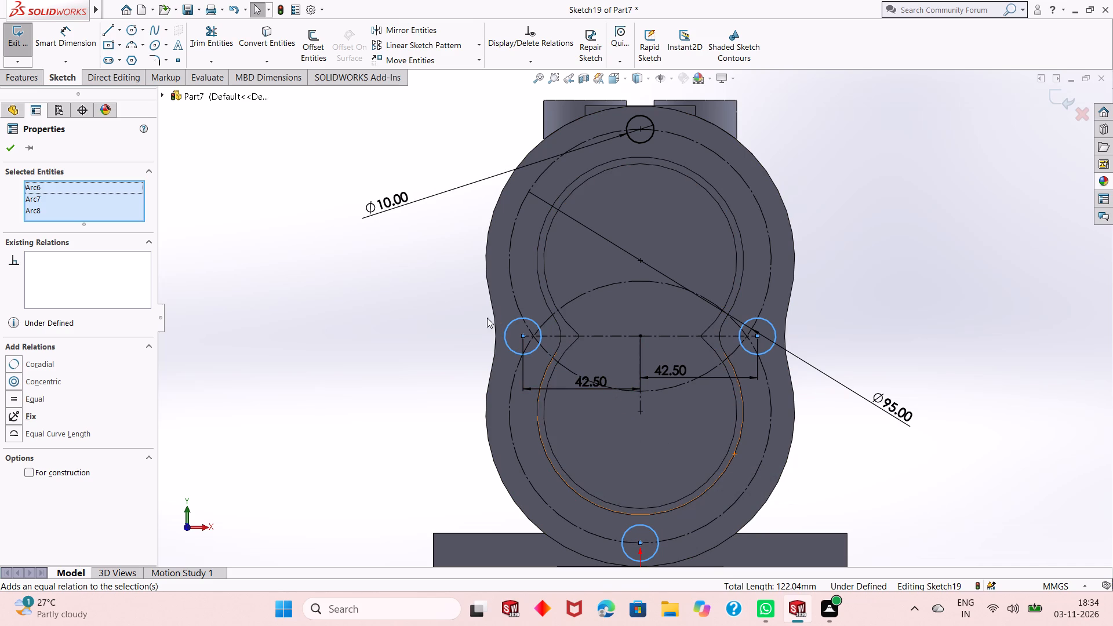
pyautogui.click(11, 148)
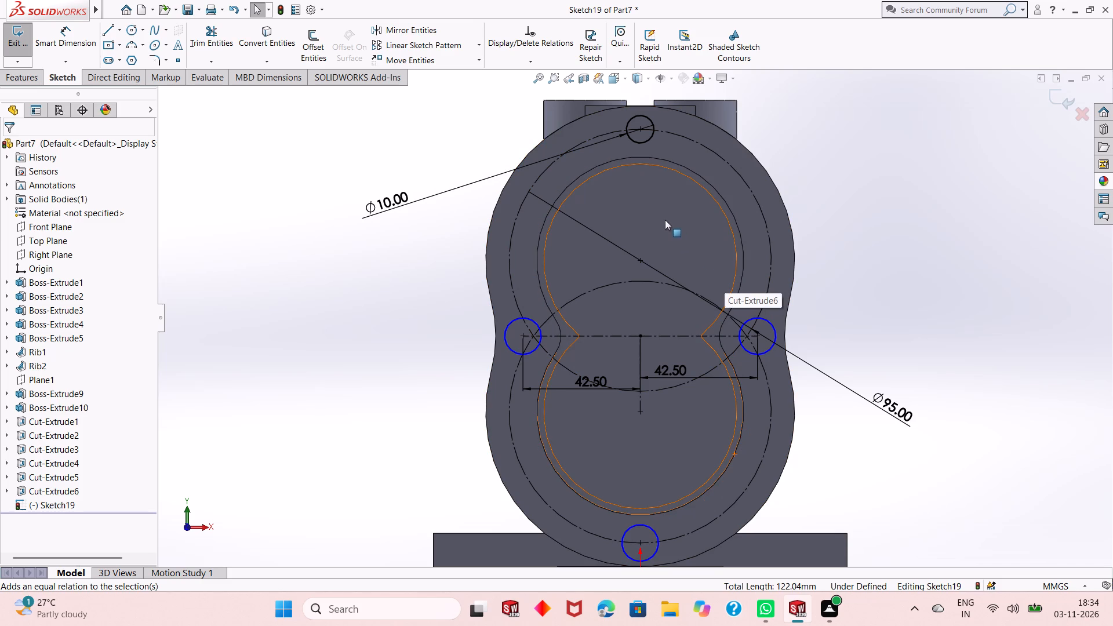
# Add an equal relation between the 10 mm top circle, the right side circle and the bottom circle.
pyautogui.click(515, 320)
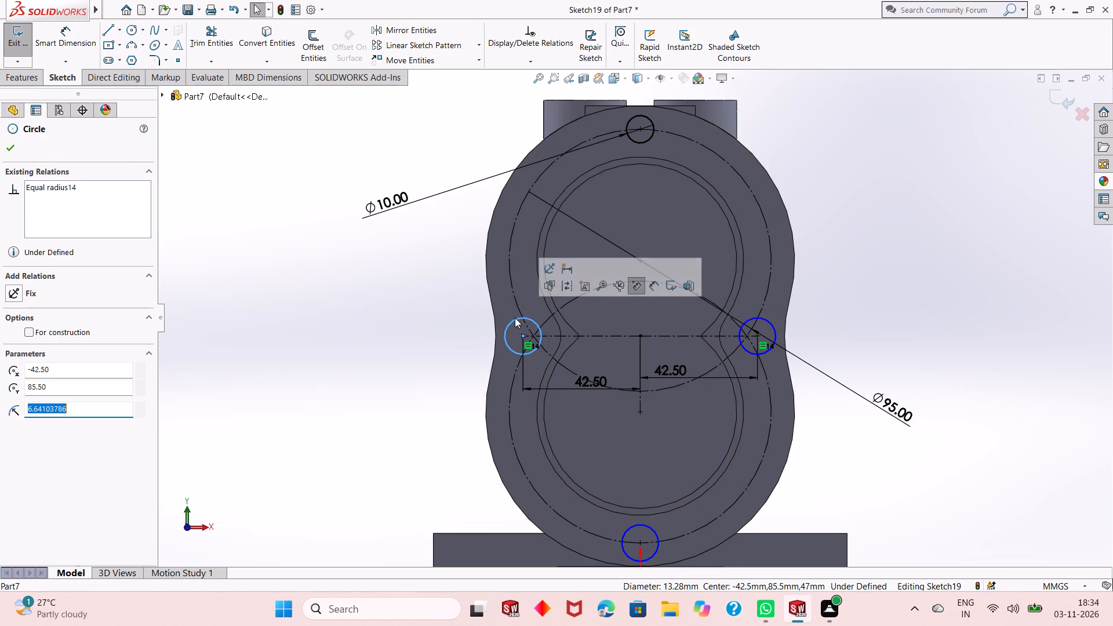
pyautogui.click(627, 137)
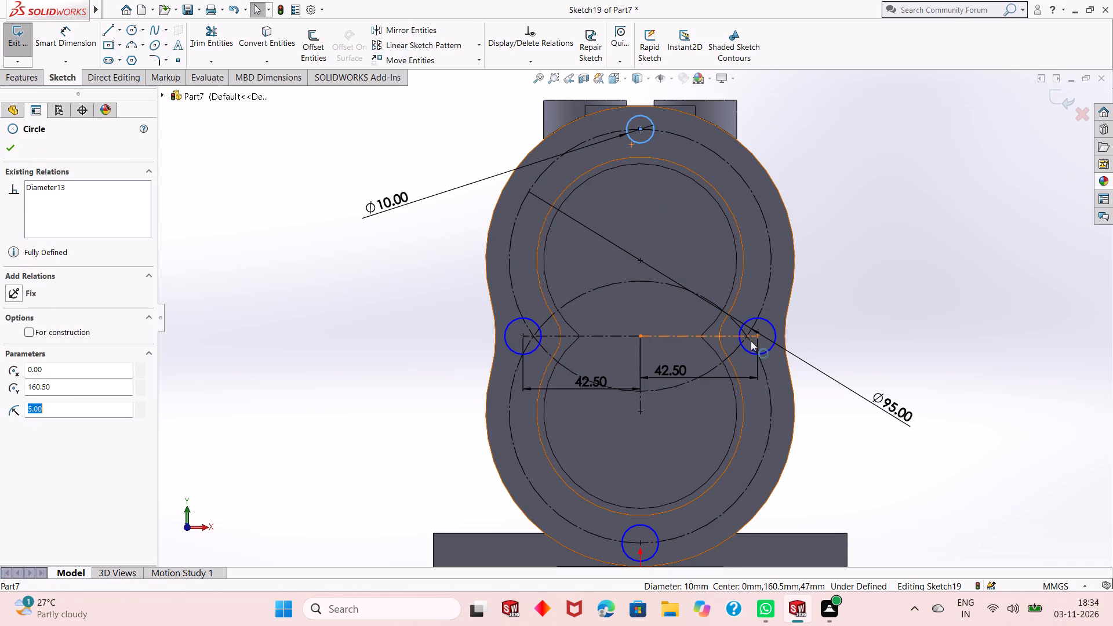
pyautogui.keyDown('ctrl'); pyautogui.click(759, 356); pyautogui.keyUp('ctrl')
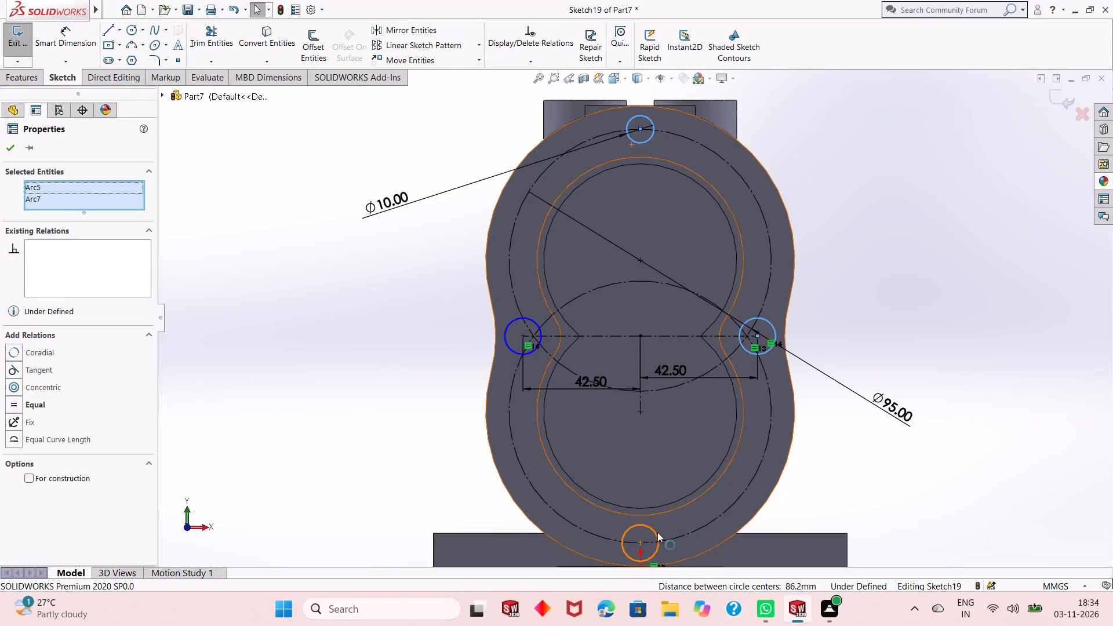
pyautogui.keyDown('ctrl'); pyautogui.click(657, 533); pyautogui.keyUp('ctrl')
pyautogui.click(725, 481)
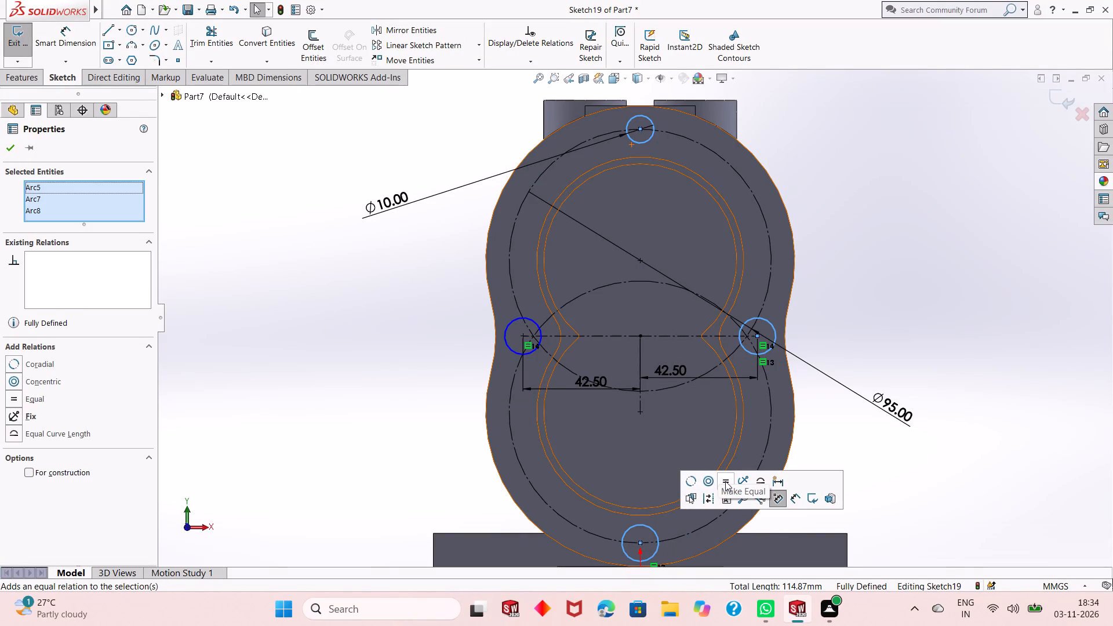
pyautogui.click(6, 151)
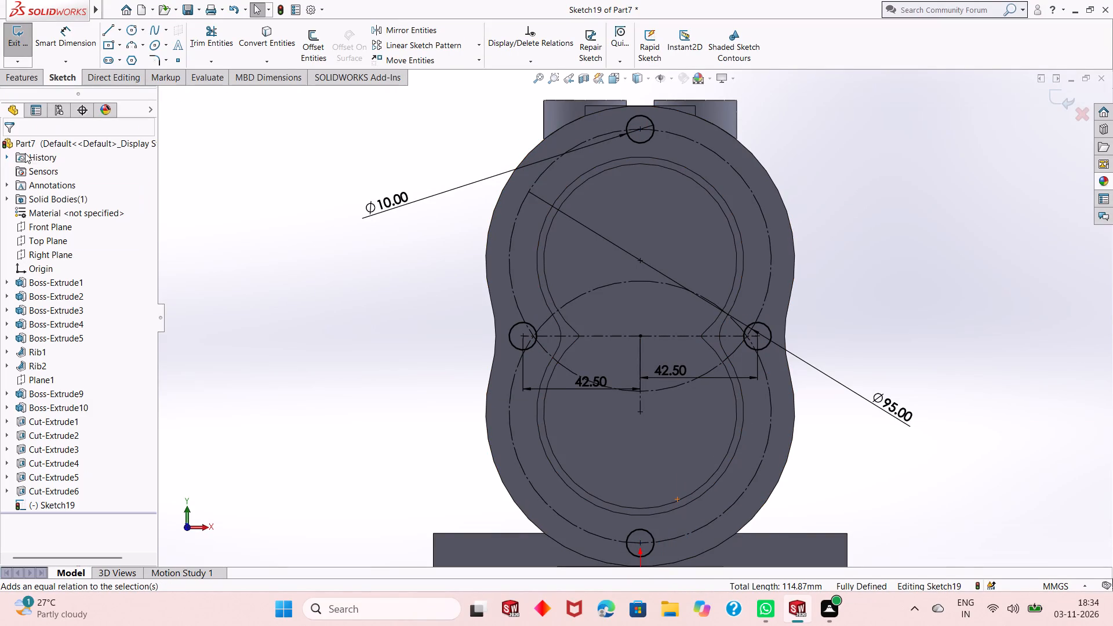
pyautogui.press('Escape')
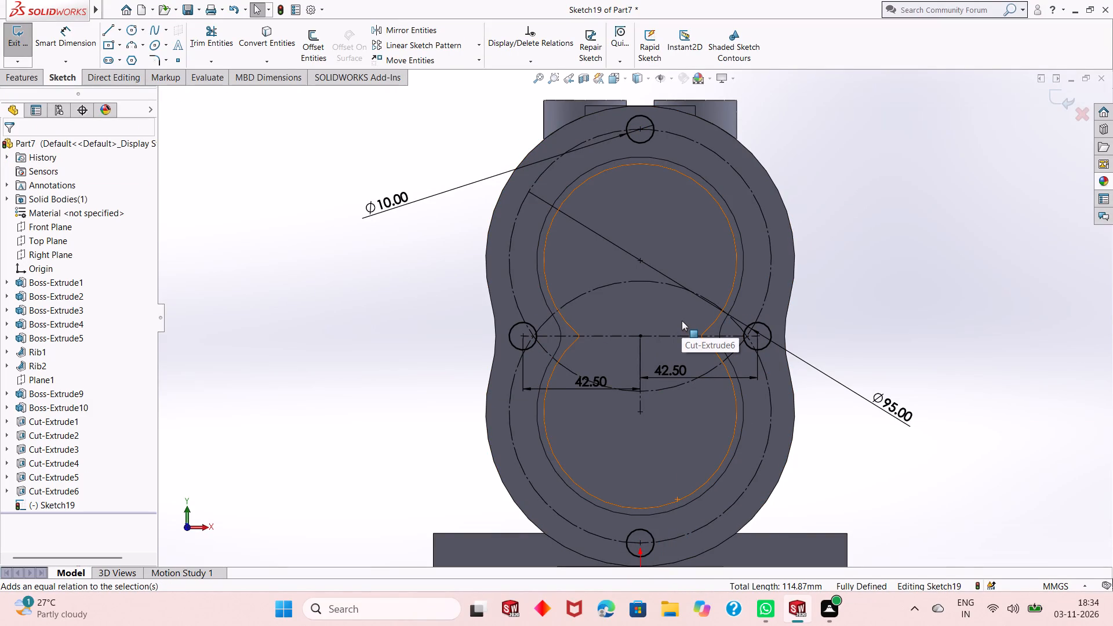
# Set up a circular sketch pattern of the top 10 mm circle about the upper construction circle's centre with 3 instances.
pyautogui.click(650, 142)
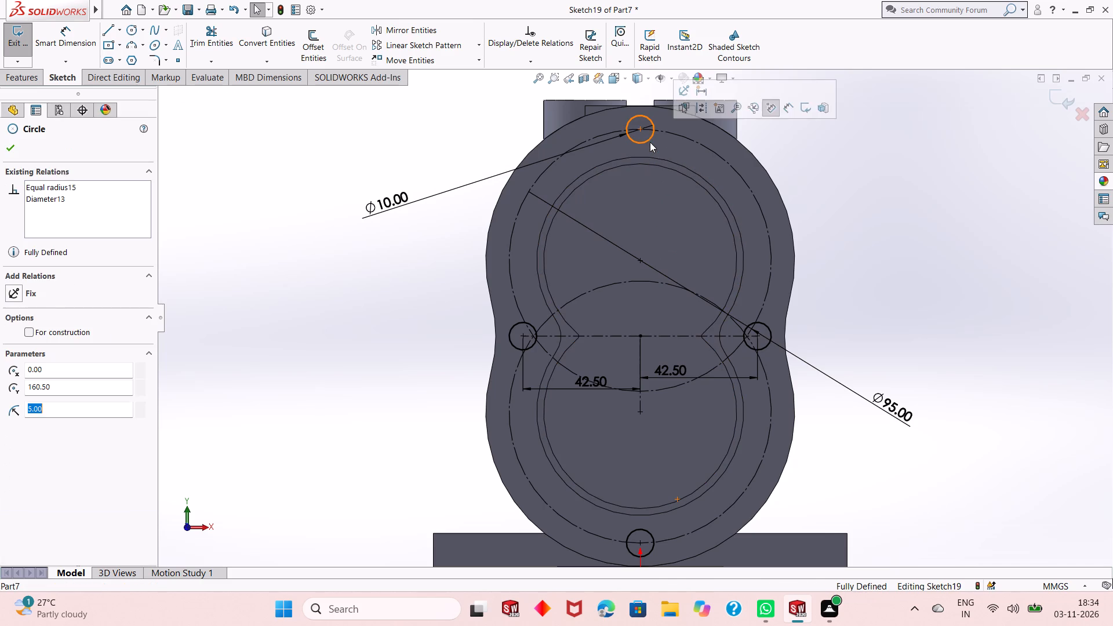
pyautogui.click(481, 47)
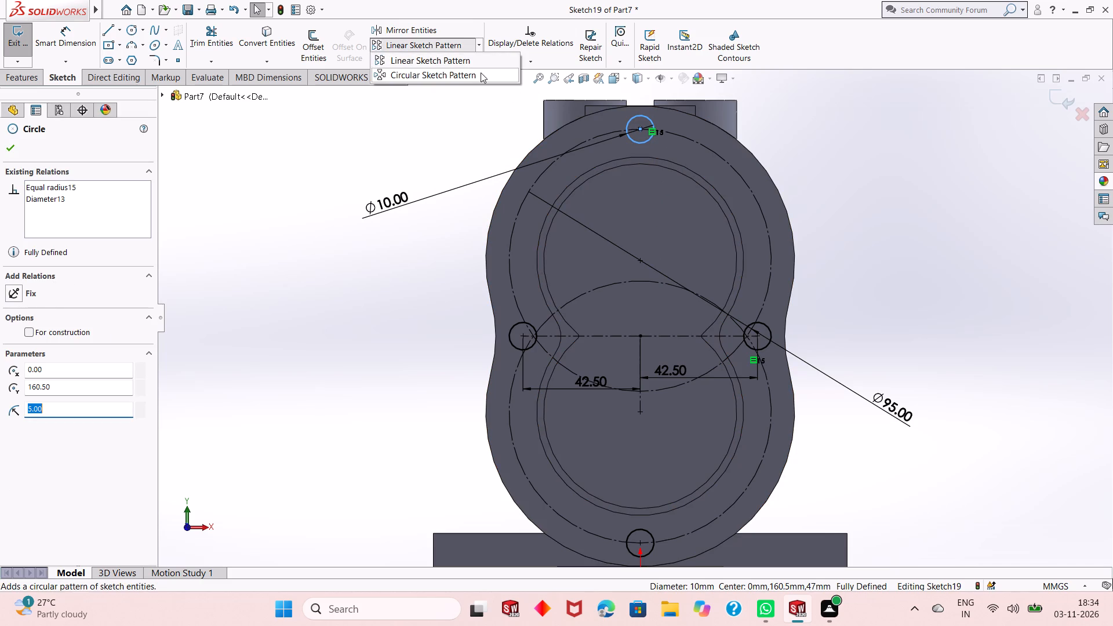
pyautogui.click(481, 72)
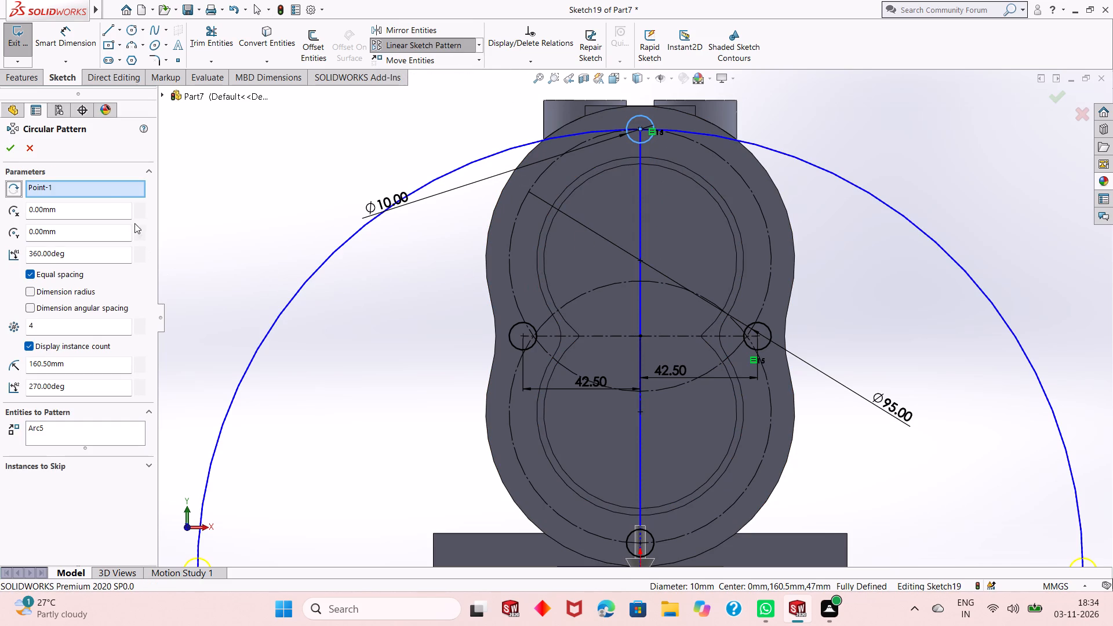
pyautogui.rightClick(115, 194)
pyautogui.rightClick(112, 189)
pyautogui.click(128, 210)
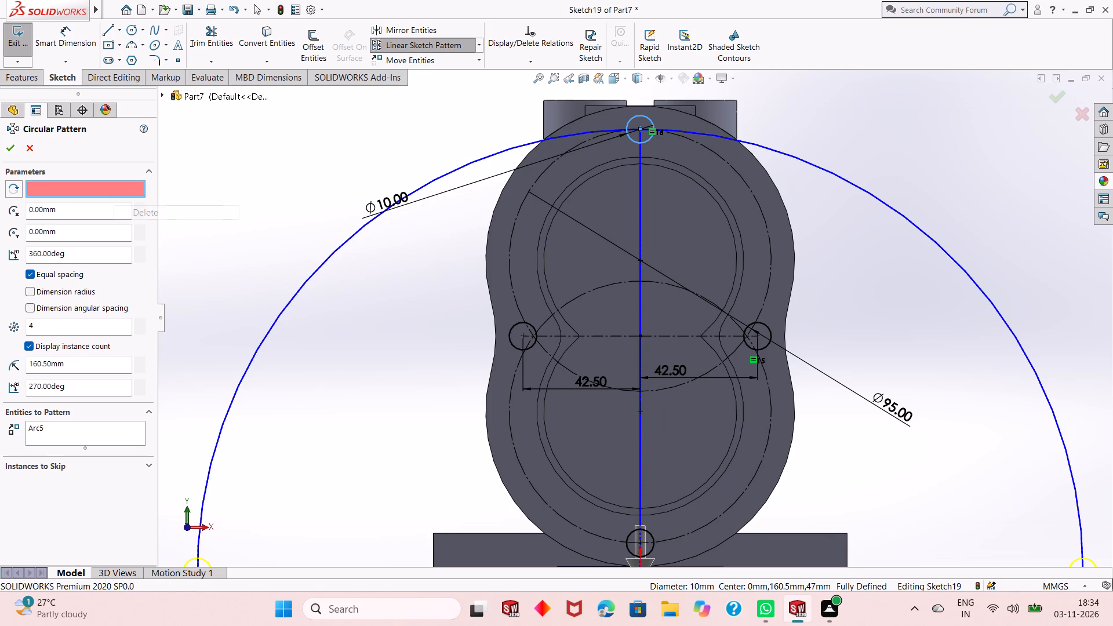
pyautogui.click(640, 263)
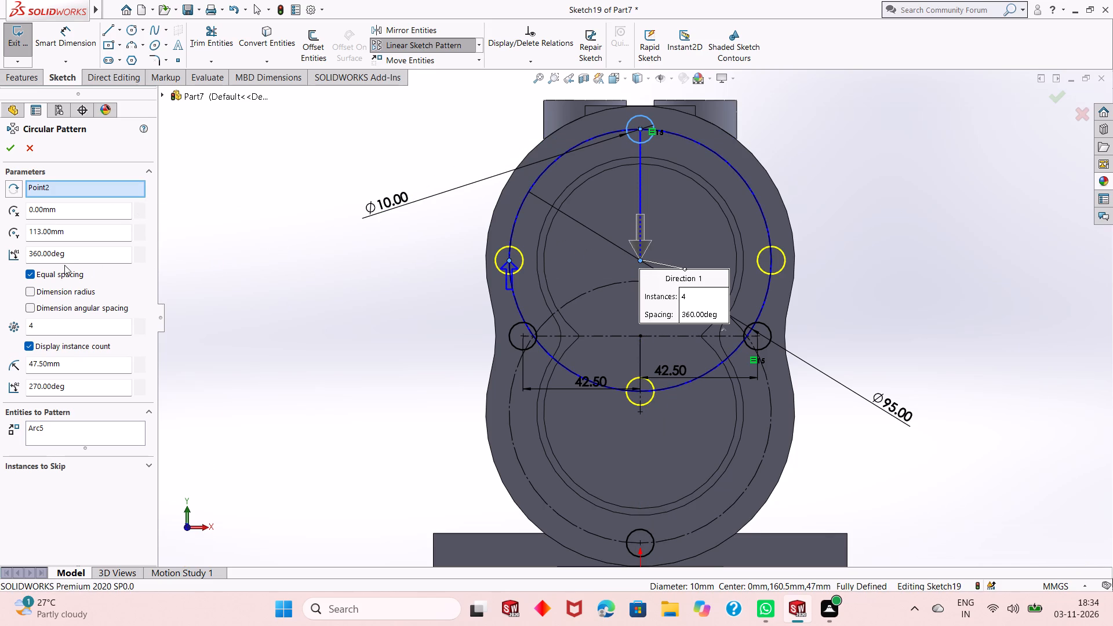
pyautogui.click(42, 323)
pyautogui.doubleClick(42, 323)
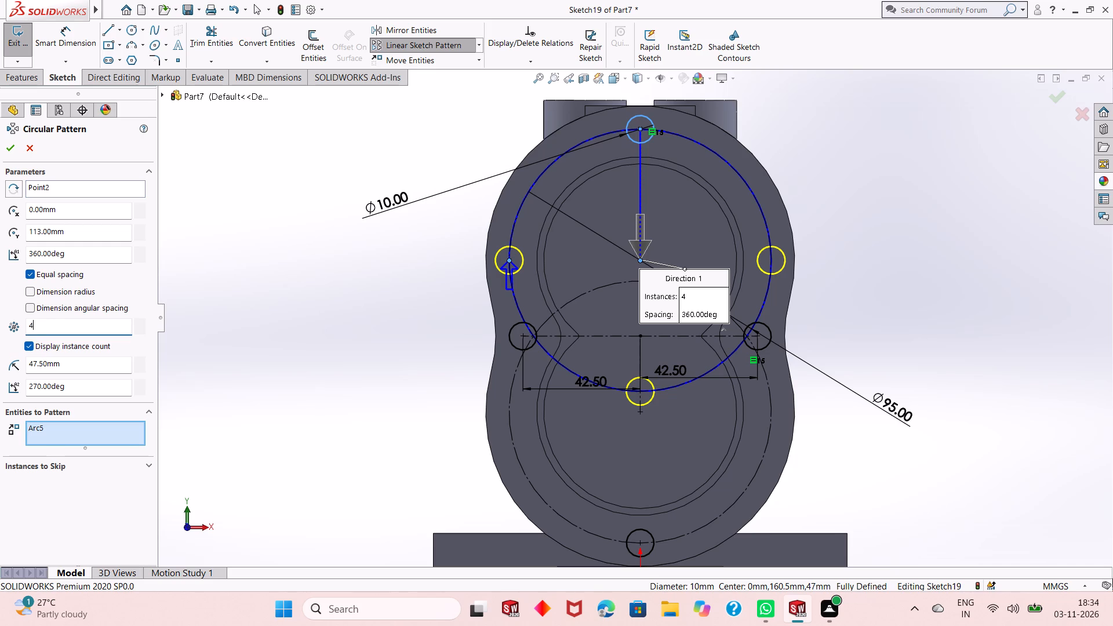
pyautogui.press('3')
pyautogui.press('Return')
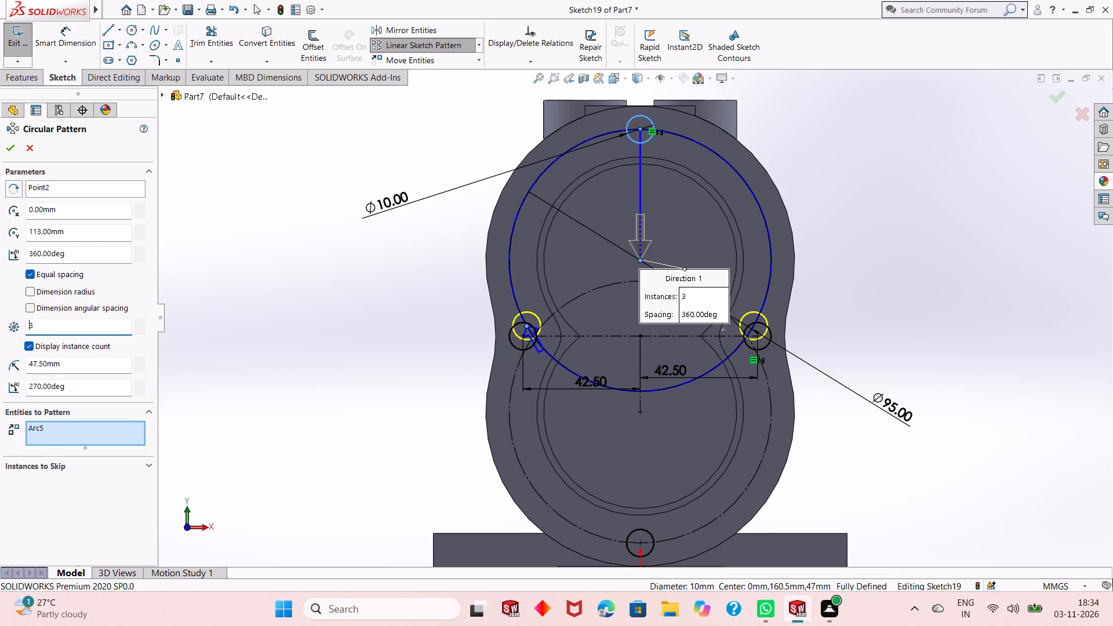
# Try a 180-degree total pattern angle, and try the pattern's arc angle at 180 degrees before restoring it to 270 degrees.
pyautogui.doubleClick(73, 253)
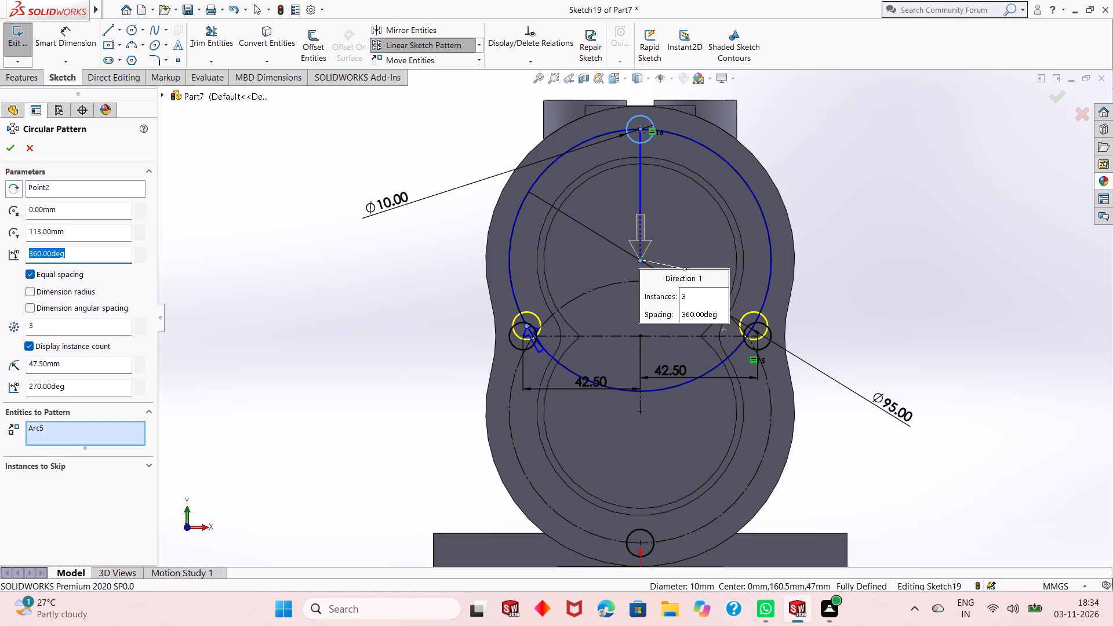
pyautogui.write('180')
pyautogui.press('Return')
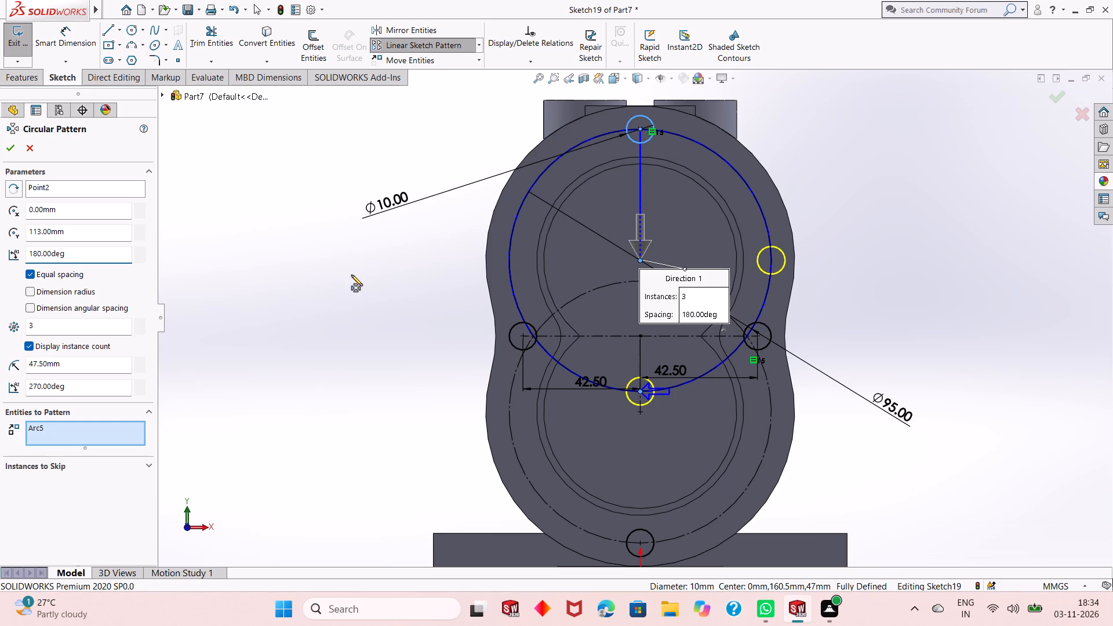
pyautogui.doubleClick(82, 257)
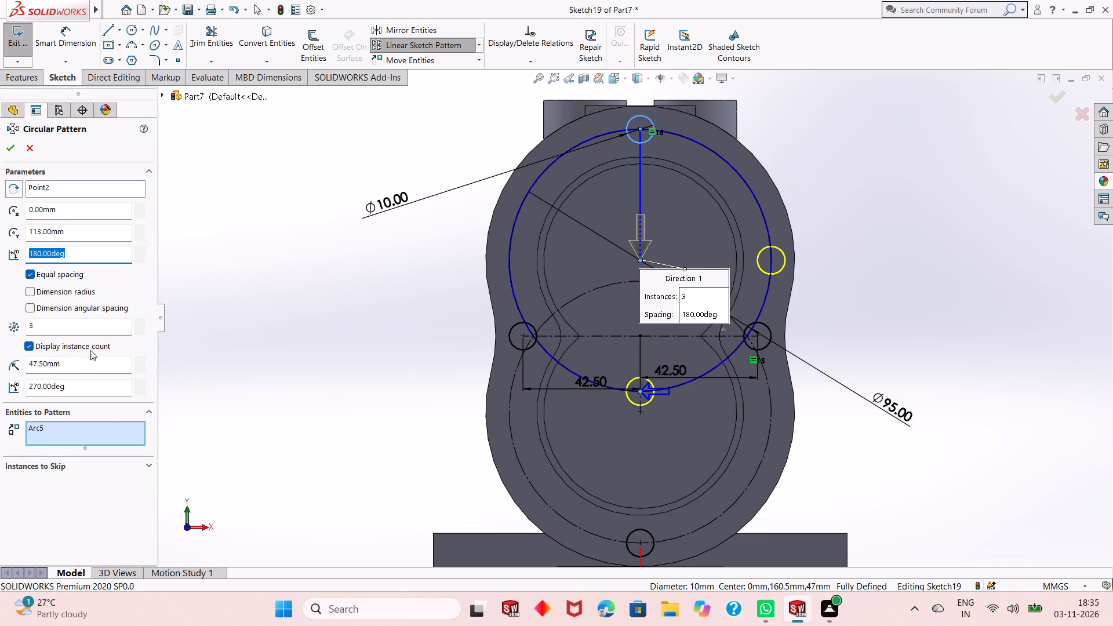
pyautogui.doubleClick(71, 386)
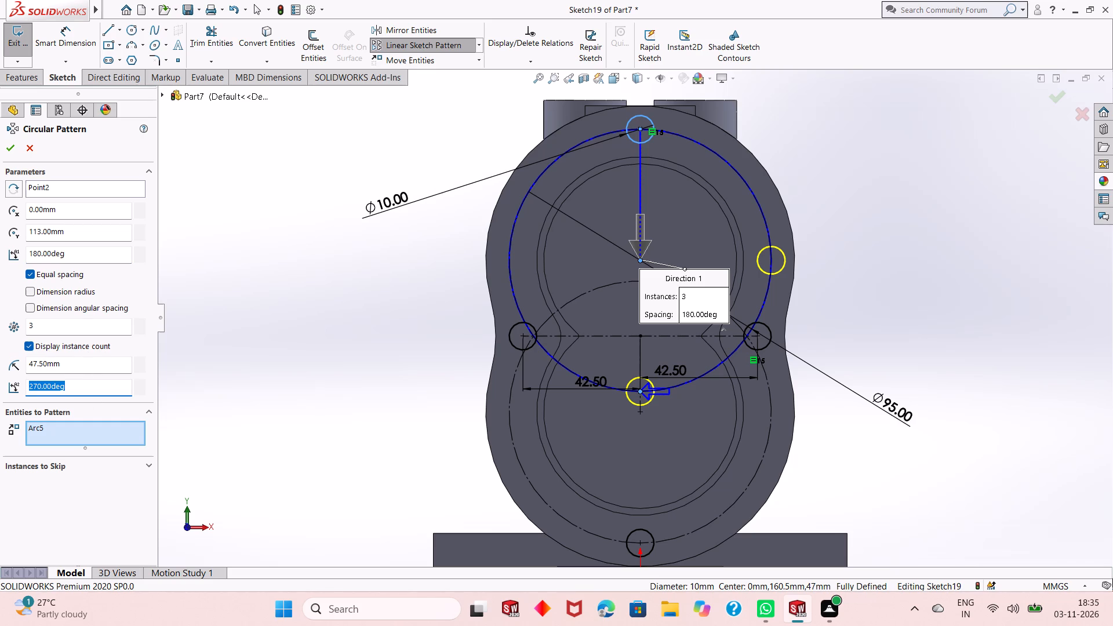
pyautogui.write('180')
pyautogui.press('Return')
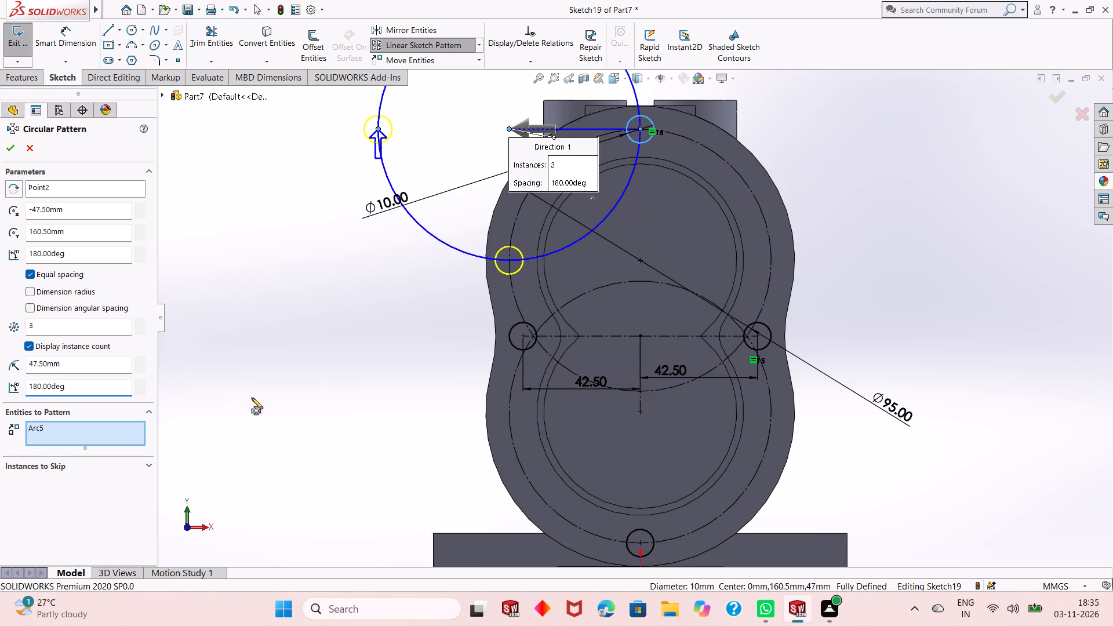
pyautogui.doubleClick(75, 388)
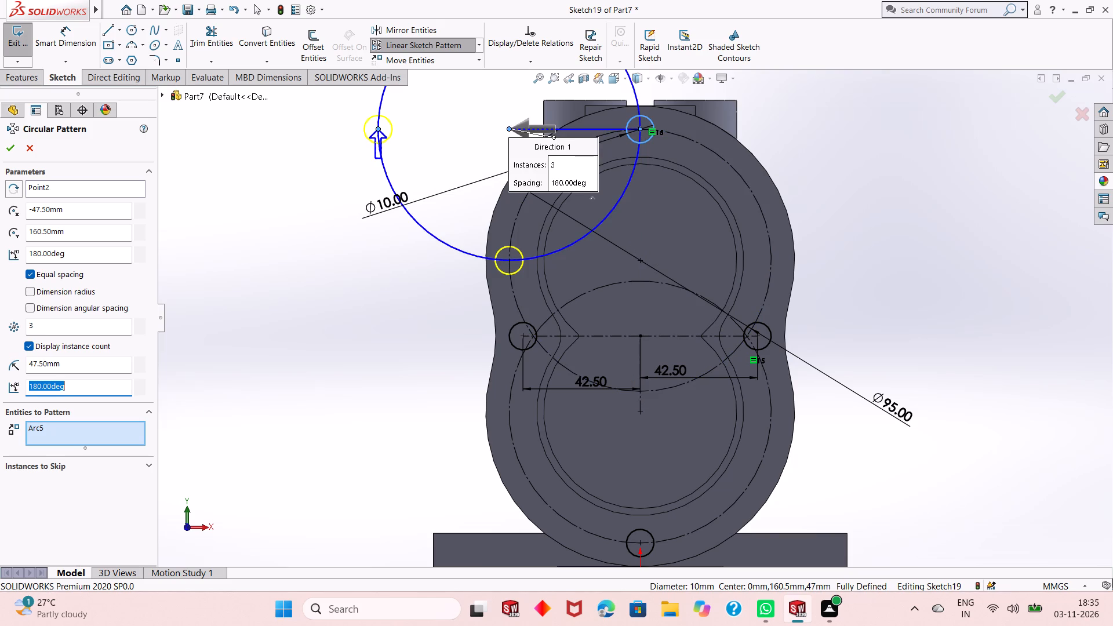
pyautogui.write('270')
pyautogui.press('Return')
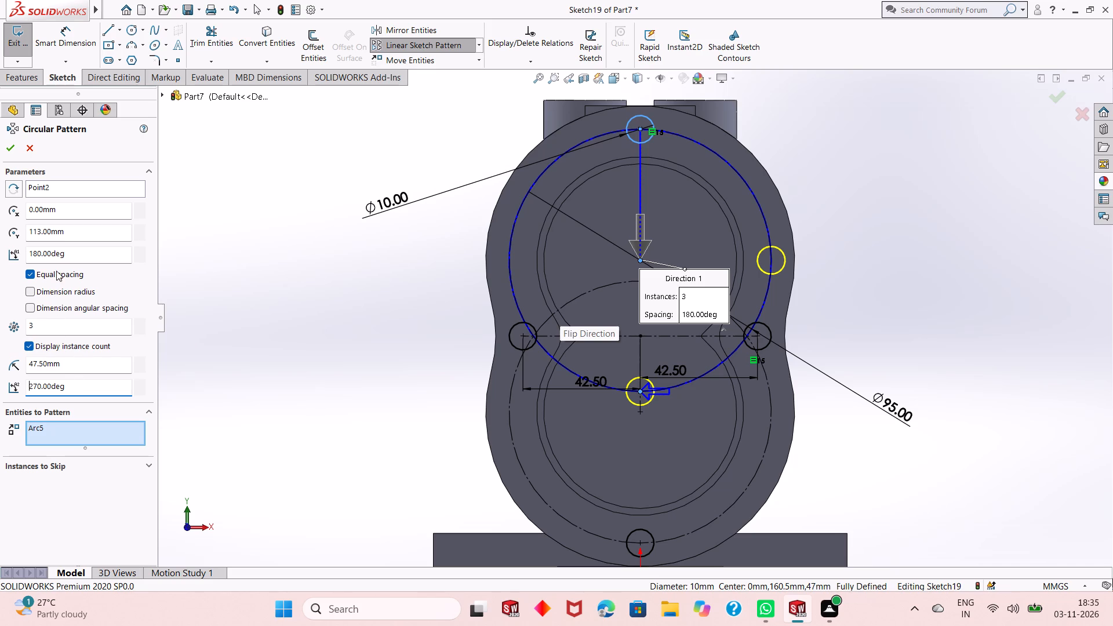
# Try a 90-degree total pattern angle, and set it to 120 degrees with equal spacing kept on.
pyautogui.doubleClick(67, 253)
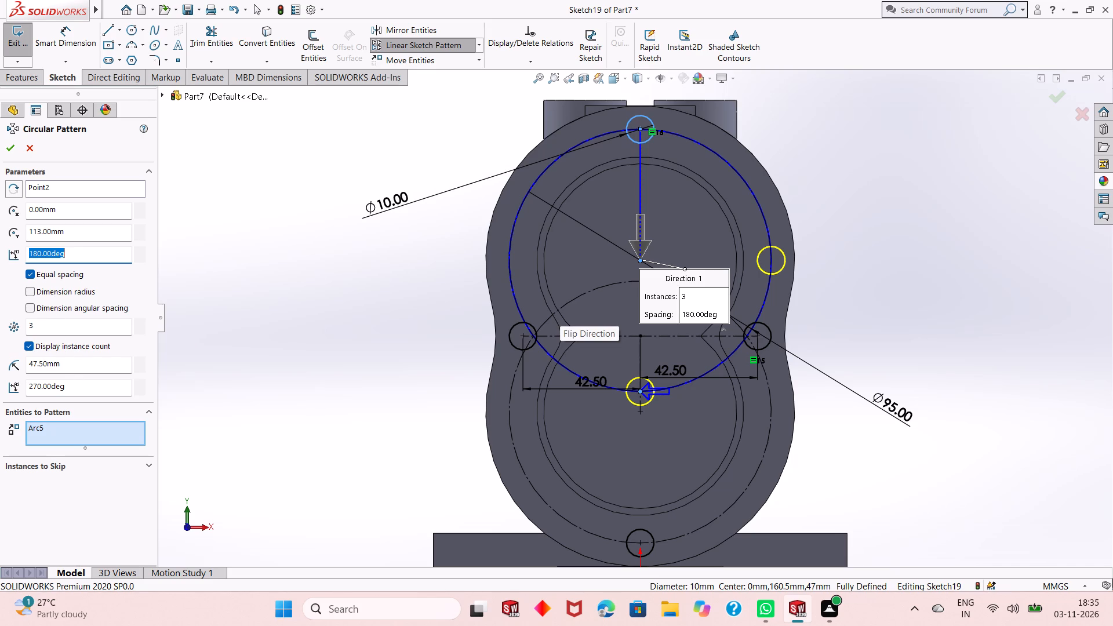
pyautogui.write('90')
pyautogui.press('Return')
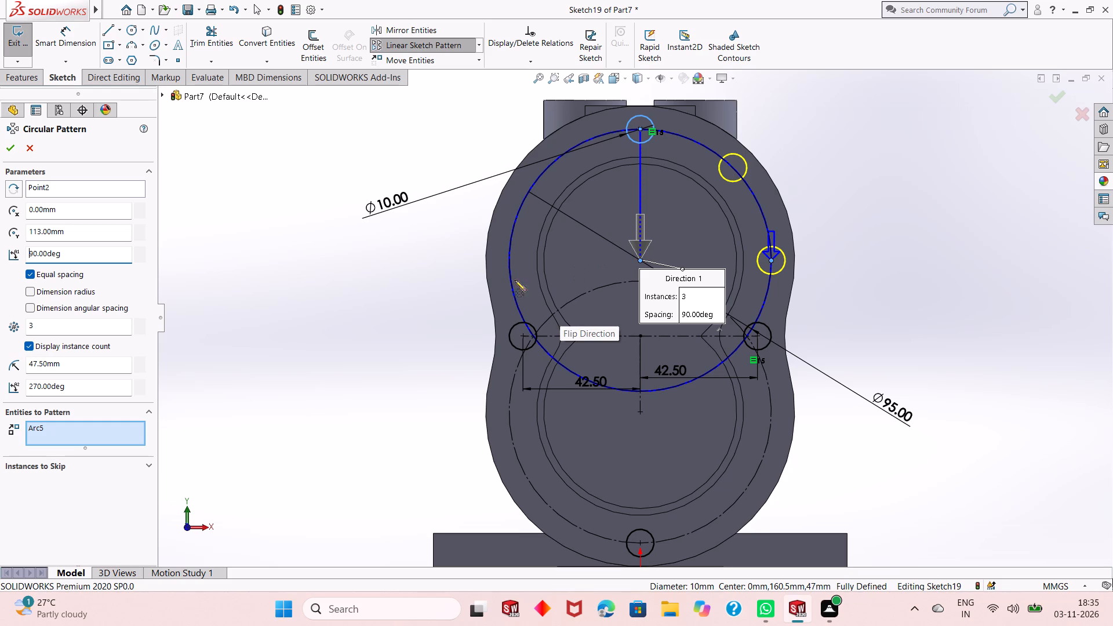
pyautogui.doubleClick(83, 258)
pyautogui.click(84, 257)
pyautogui.write('120')
pyautogui.press('Return')
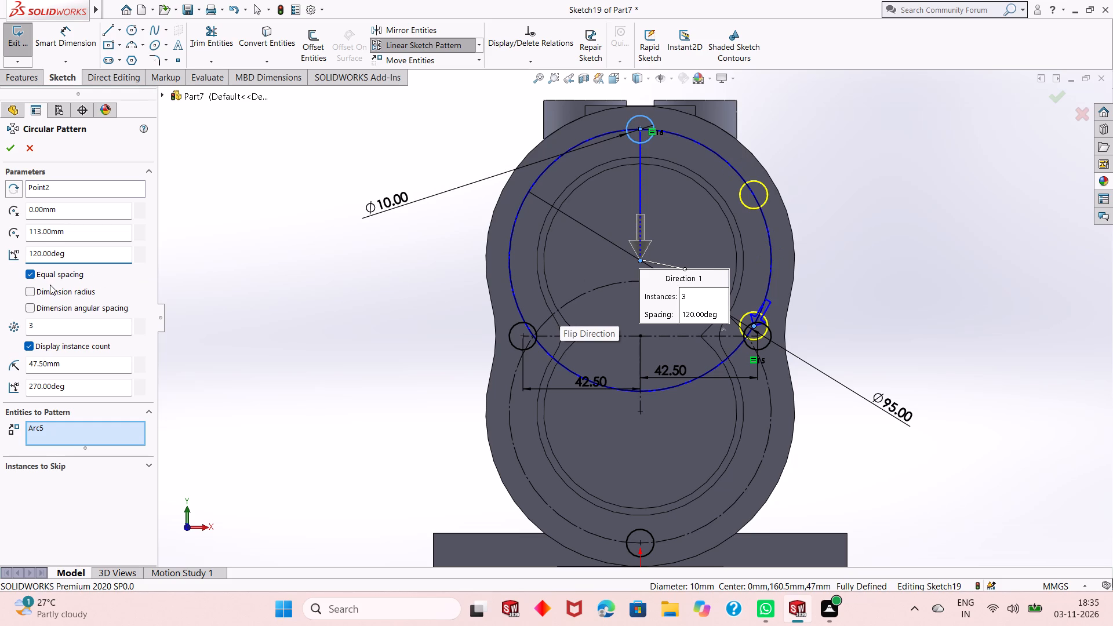
pyautogui.click(34, 272)
pyautogui.click(34, 272)
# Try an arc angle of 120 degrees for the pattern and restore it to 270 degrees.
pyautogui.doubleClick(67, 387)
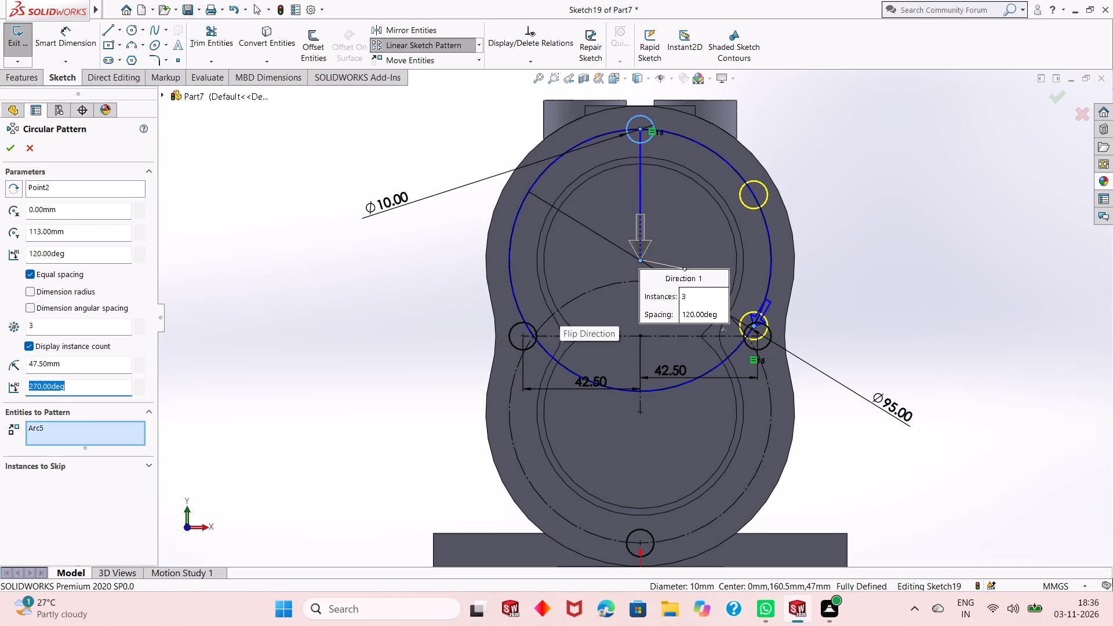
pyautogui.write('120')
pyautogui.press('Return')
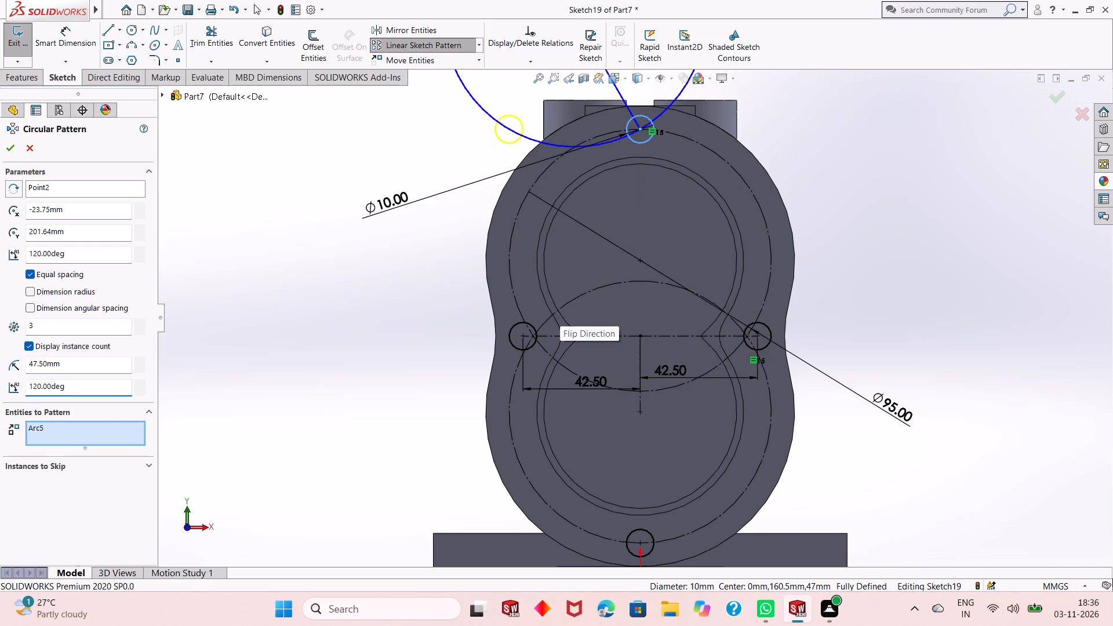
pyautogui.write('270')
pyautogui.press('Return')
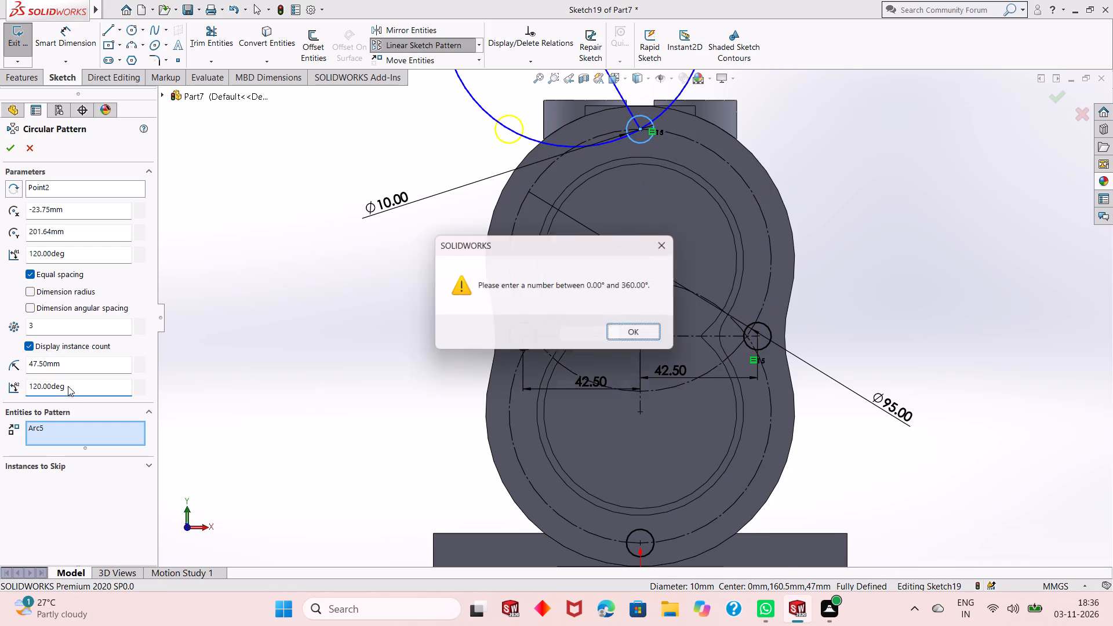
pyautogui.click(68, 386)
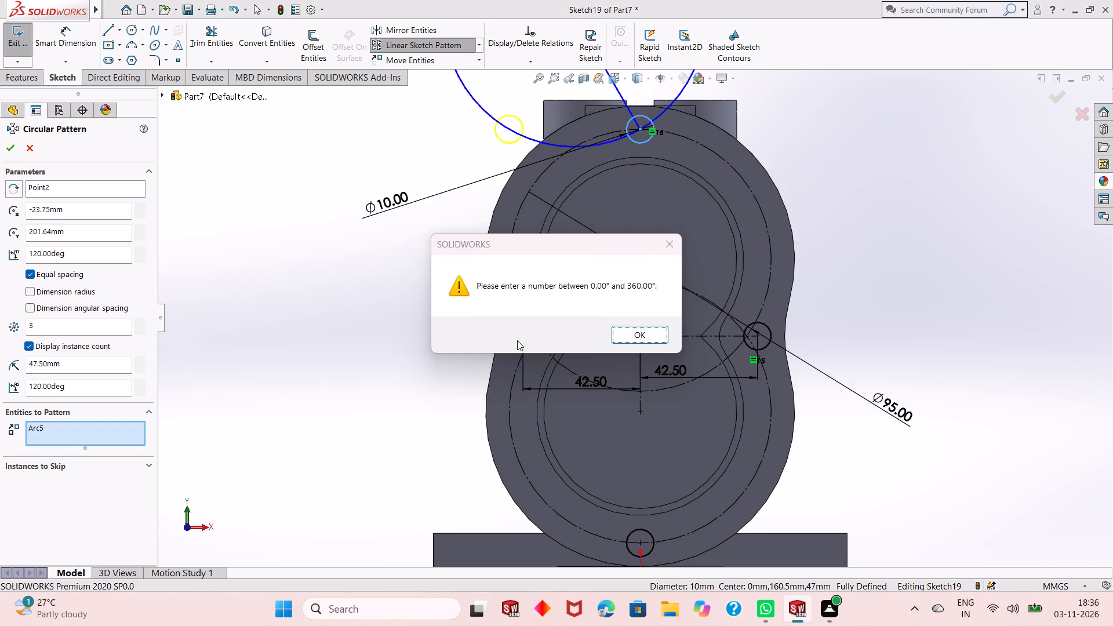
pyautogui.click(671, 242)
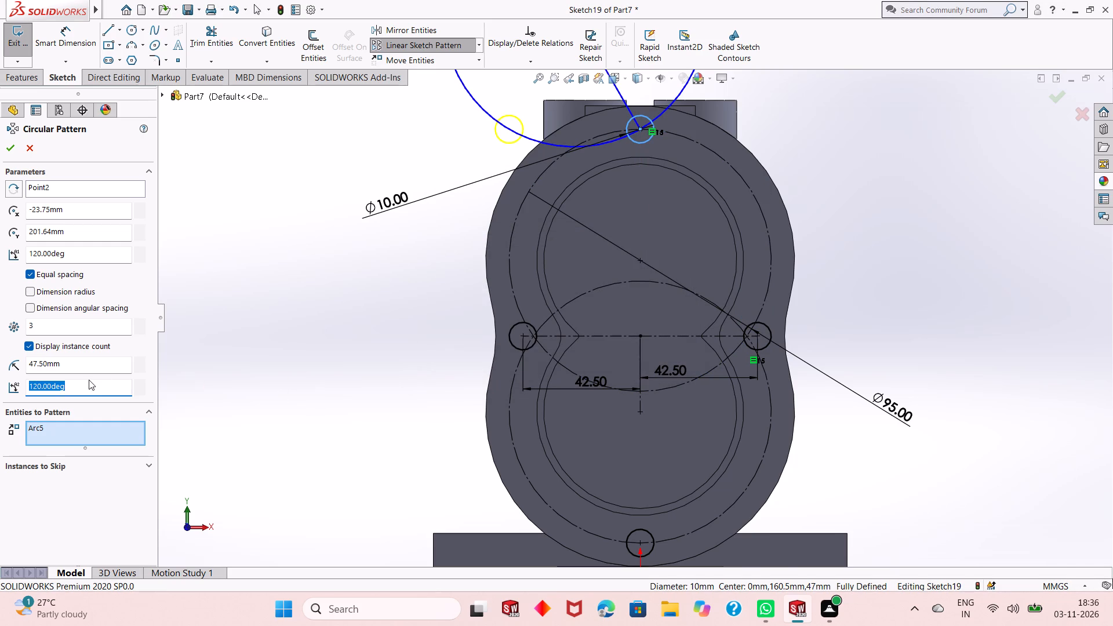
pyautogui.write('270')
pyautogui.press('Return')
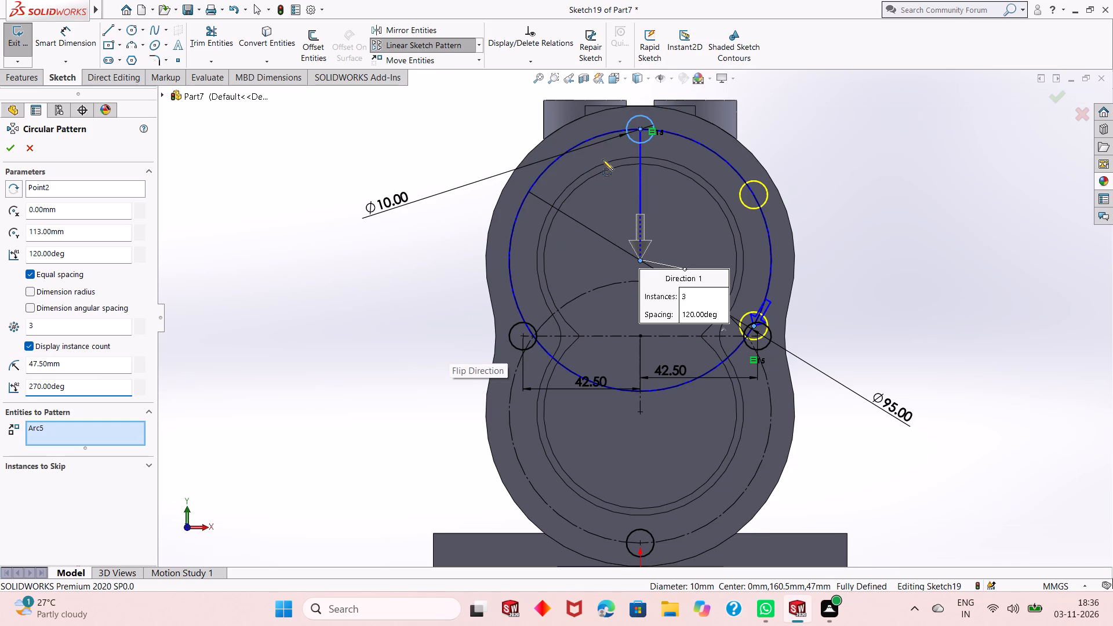
# Switch the circular pattern from equal spacing to dimensioned angular spacing.
pyautogui.click(55, 308)
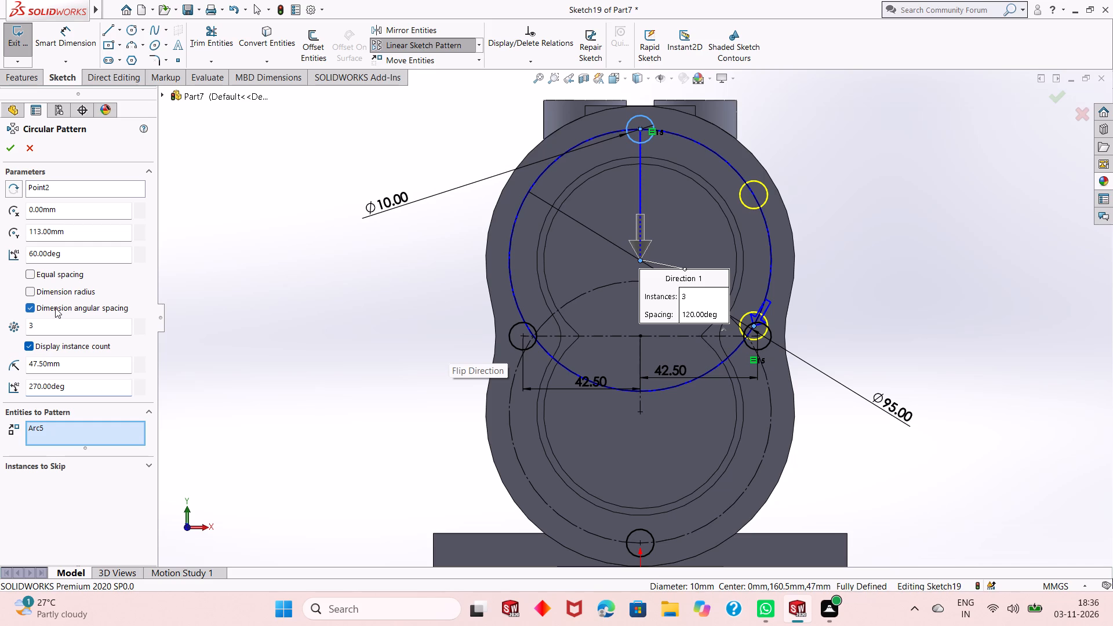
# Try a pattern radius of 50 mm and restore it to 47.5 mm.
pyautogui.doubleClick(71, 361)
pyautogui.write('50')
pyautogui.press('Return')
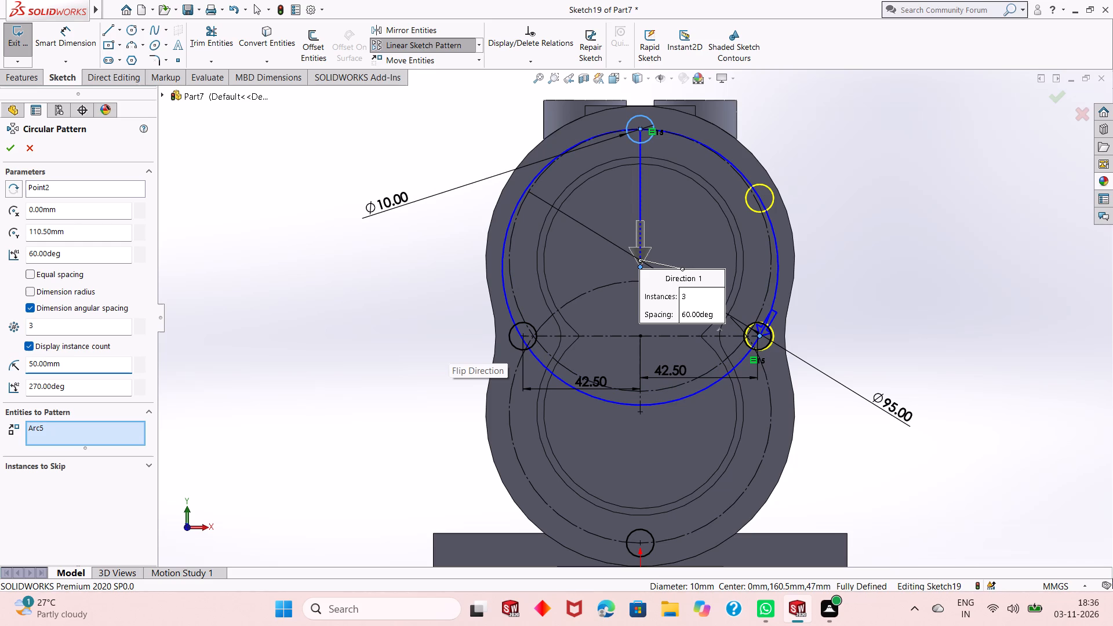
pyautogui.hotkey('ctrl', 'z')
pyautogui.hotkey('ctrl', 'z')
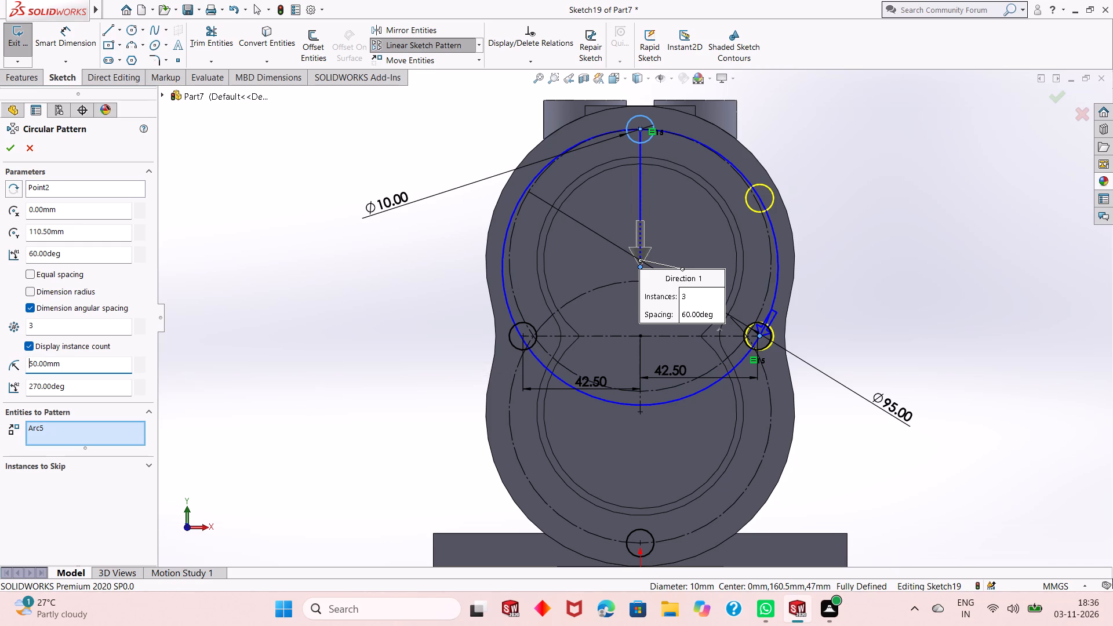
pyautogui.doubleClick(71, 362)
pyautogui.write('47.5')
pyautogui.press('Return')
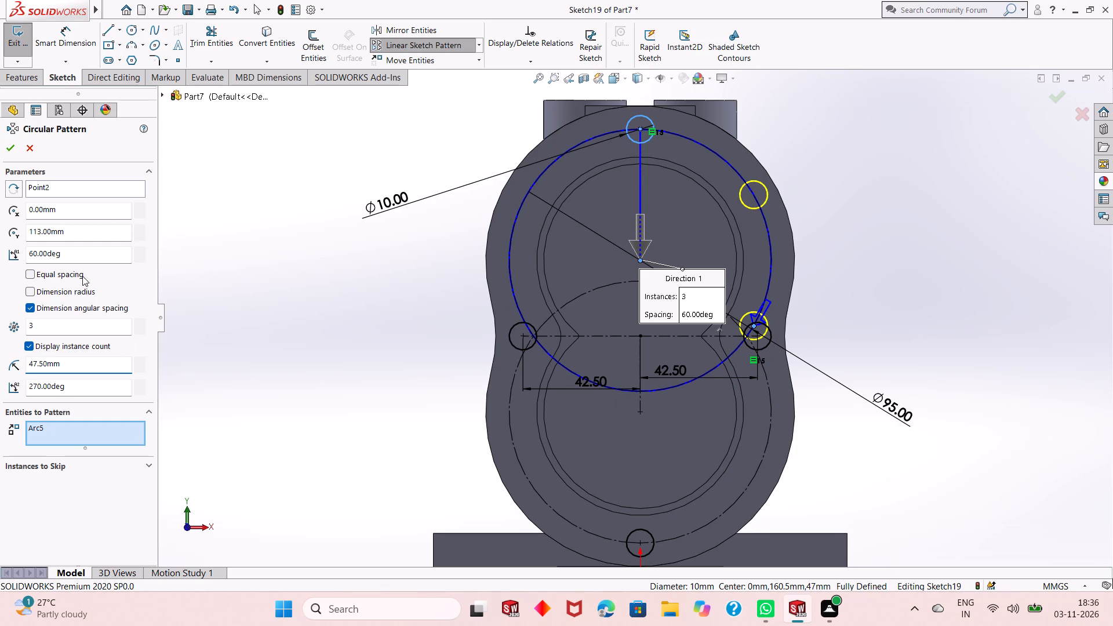
# Reduce the circular pattern to 2 instances at 60-degree spacing and finish the pattern.
pyautogui.doubleClick(68, 321)
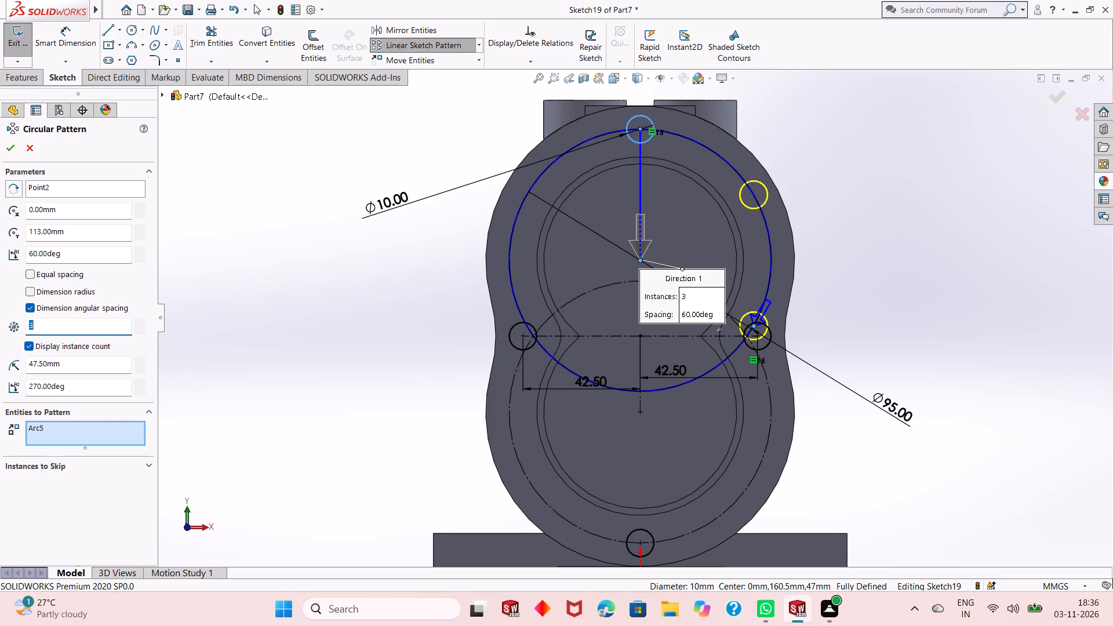
pyautogui.press('2')
pyautogui.press('Return')
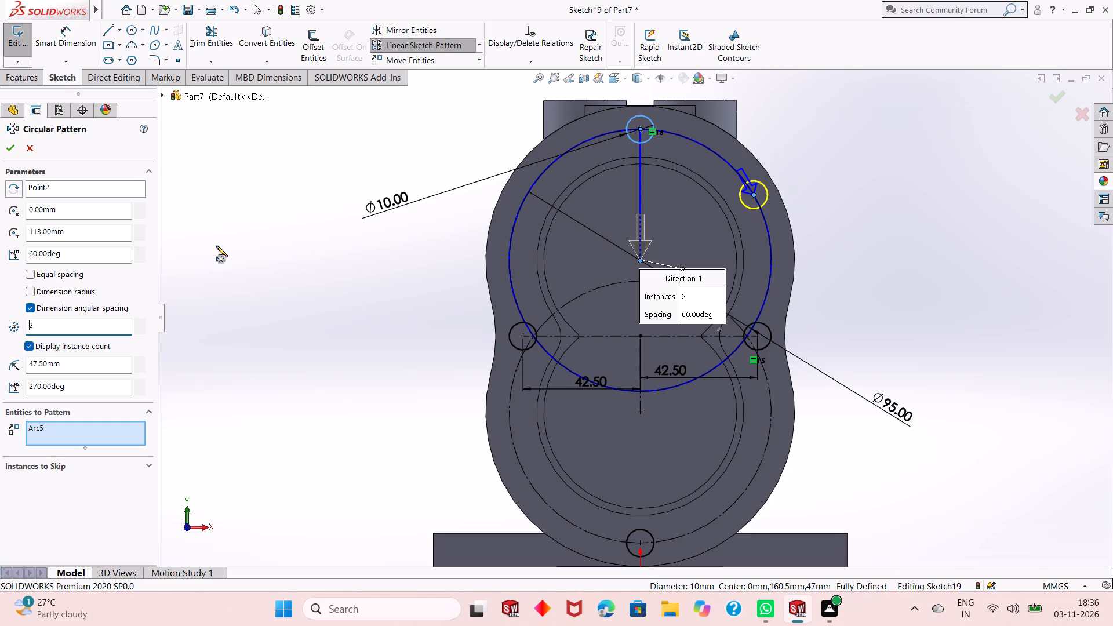
pyautogui.click(2, 148)
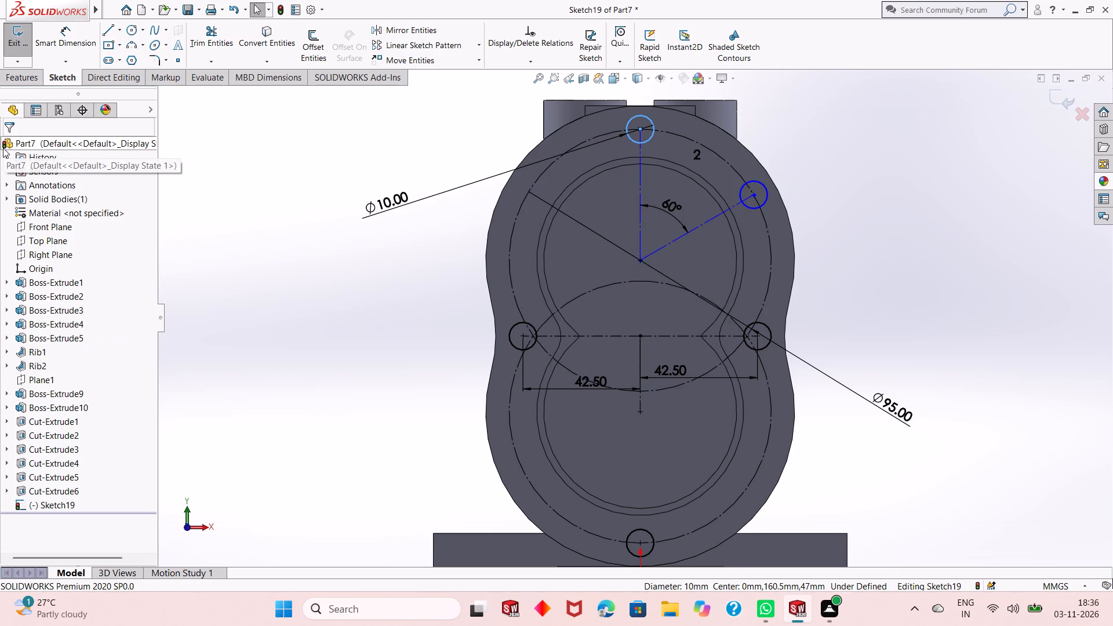
pyautogui.click(459, 257)
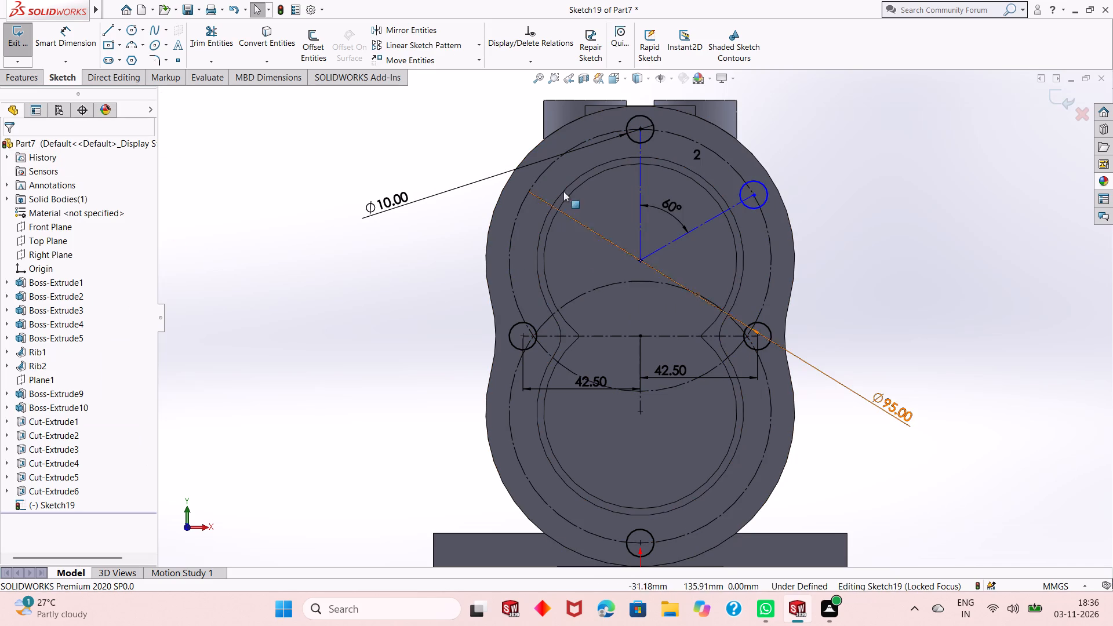
# Set up a circular sketch pattern of the top 10 mm circle about the upper lobe's centre with 2 instances.
pyautogui.click(651, 140)
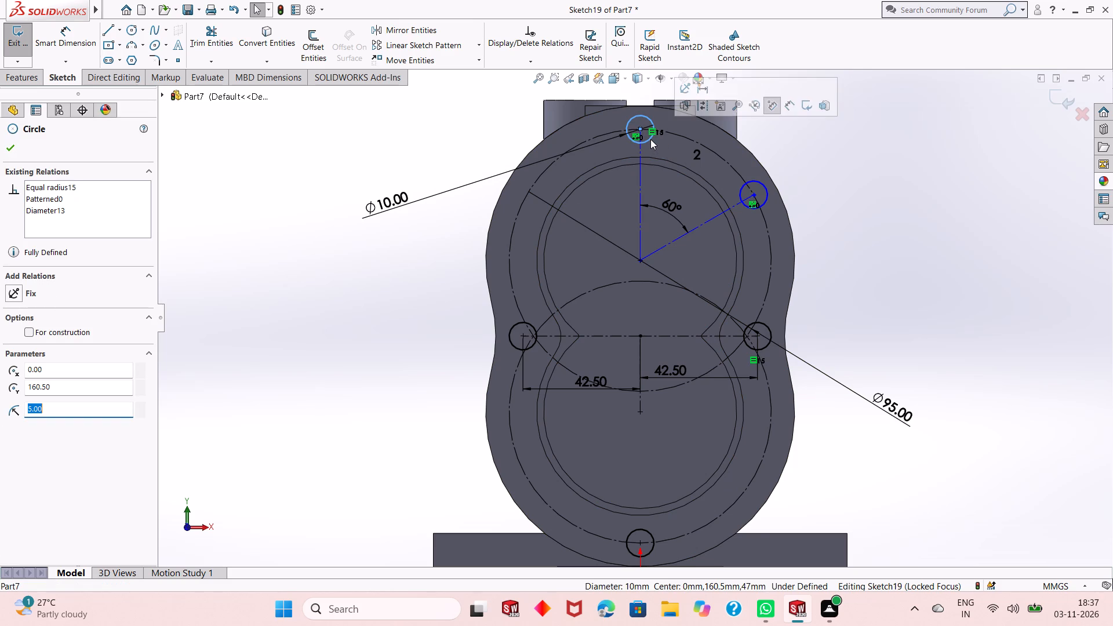
pyautogui.click(480, 43)
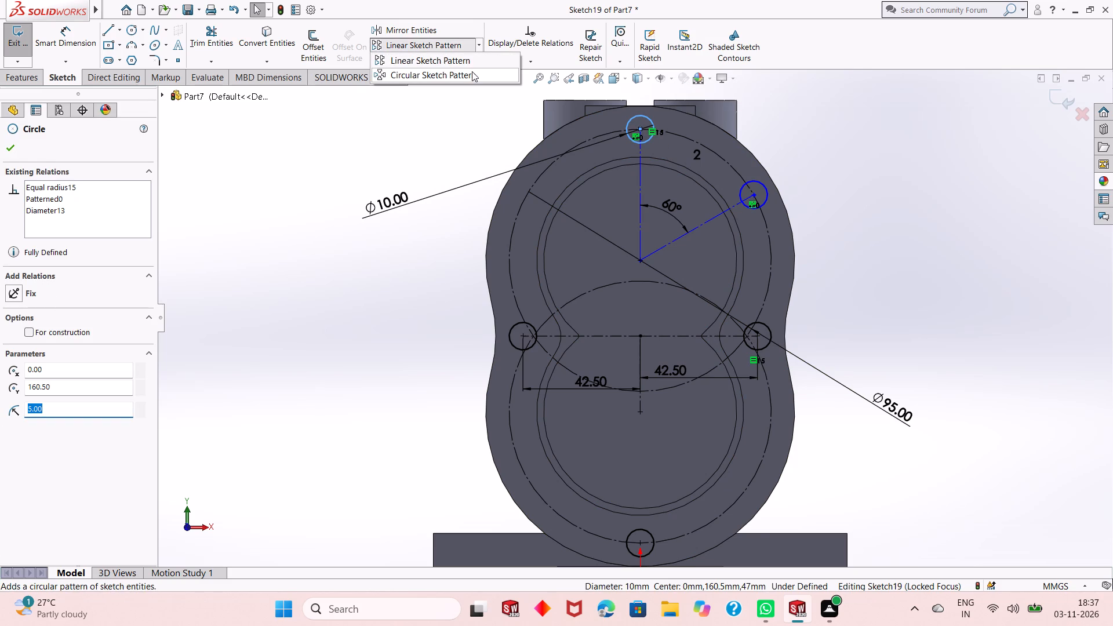
pyautogui.click(471, 72)
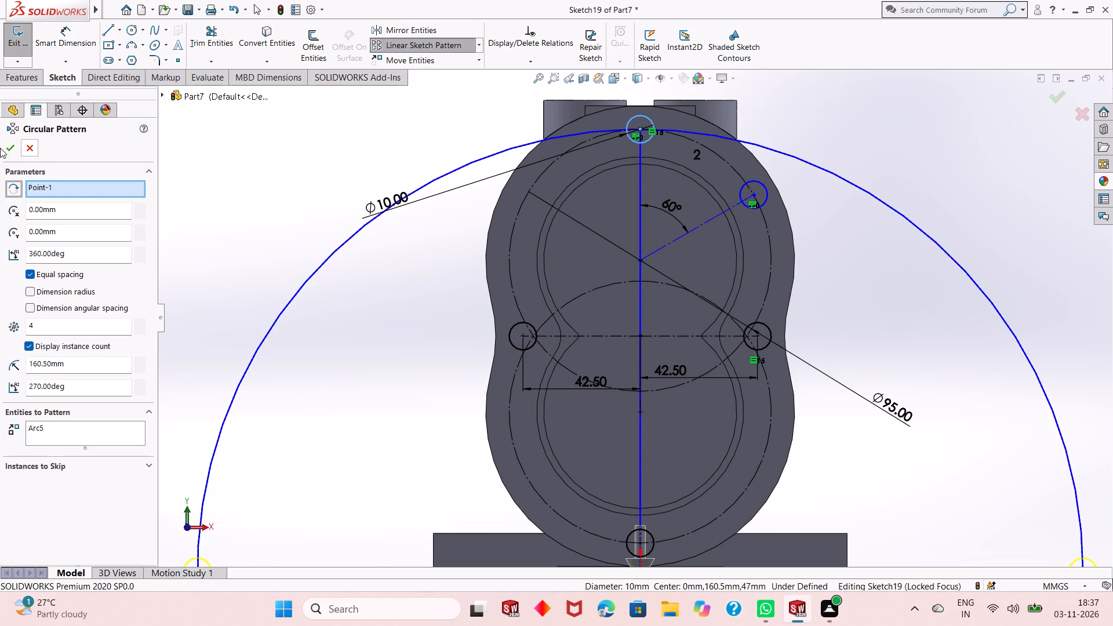
pyautogui.rightClick(85, 189)
pyautogui.click(108, 210)
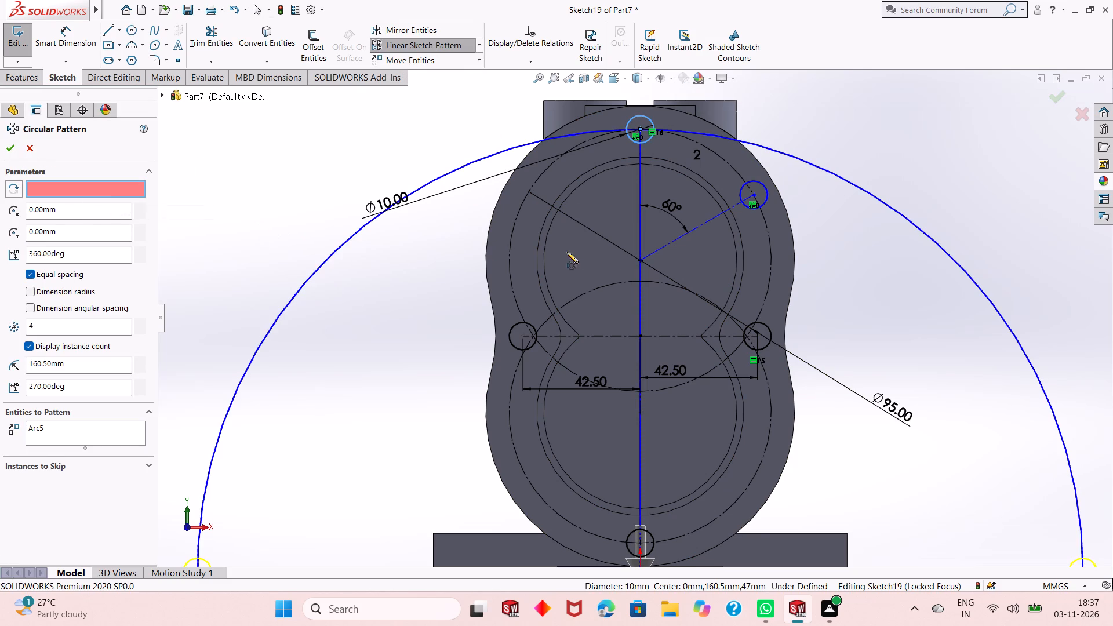
pyautogui.click(641, 260)
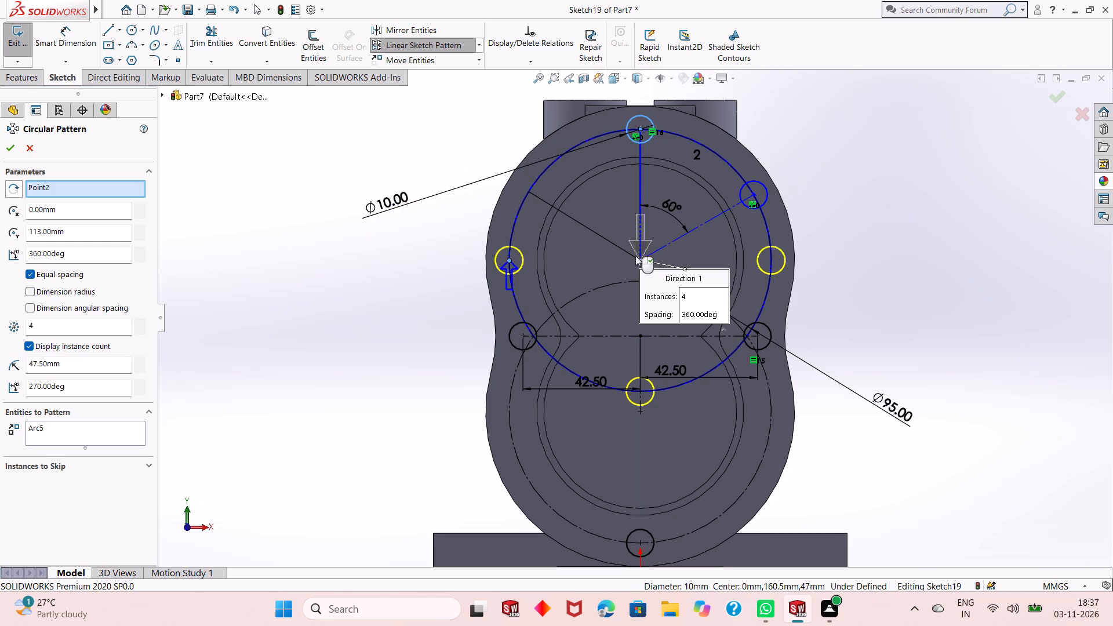
pyautogui.doubleClick(52, 323)
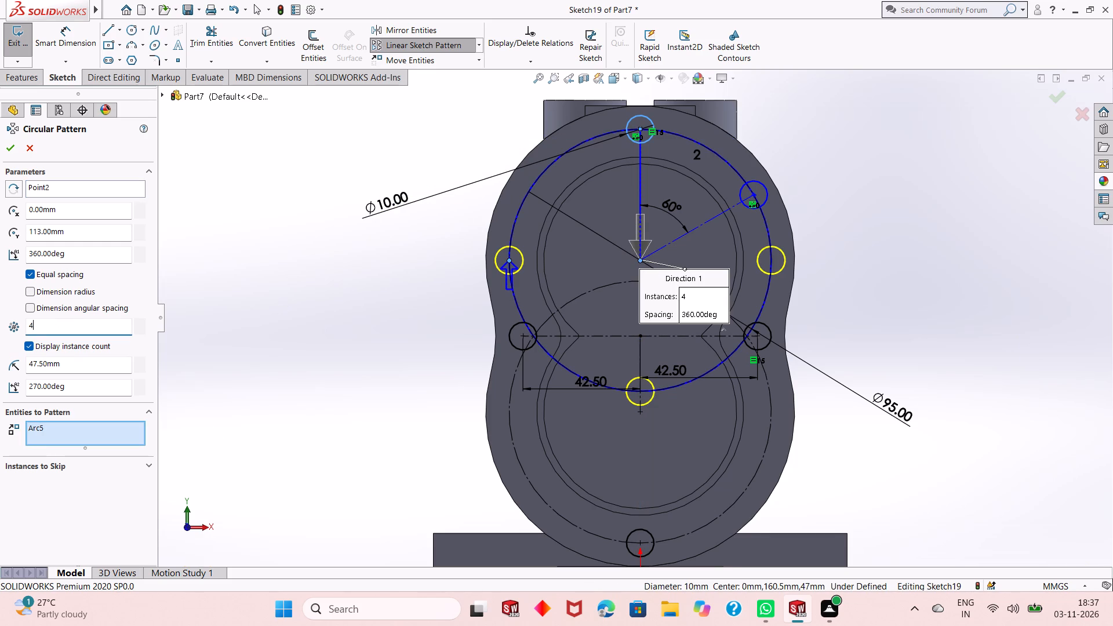
pyautogui.doubleClick(50, 325)
pyautogui.press('2')
pyautogui.press('Return')
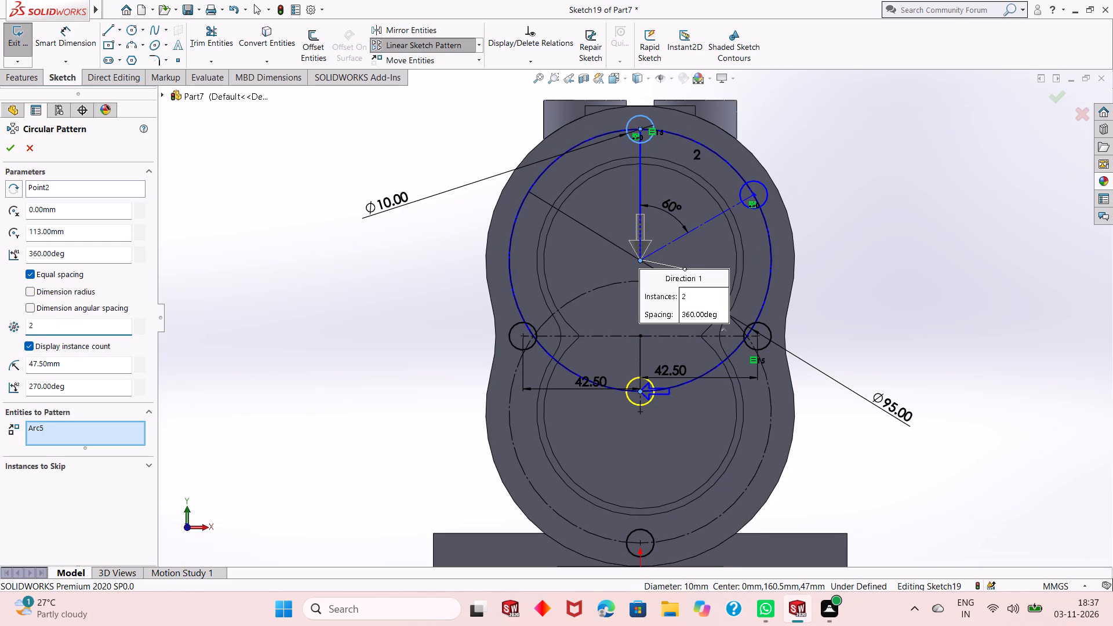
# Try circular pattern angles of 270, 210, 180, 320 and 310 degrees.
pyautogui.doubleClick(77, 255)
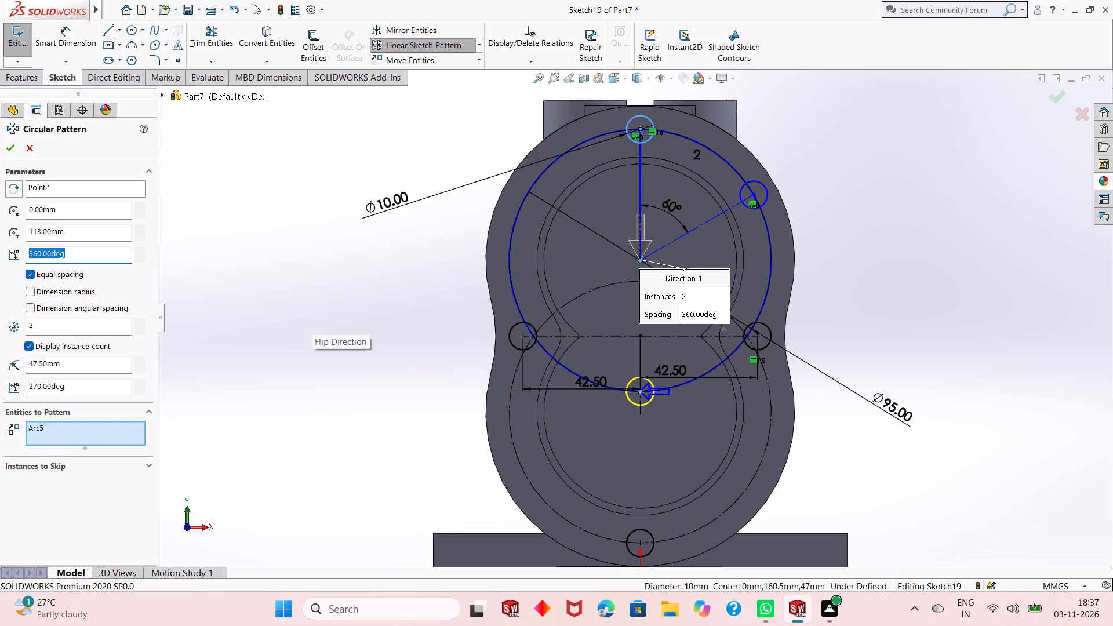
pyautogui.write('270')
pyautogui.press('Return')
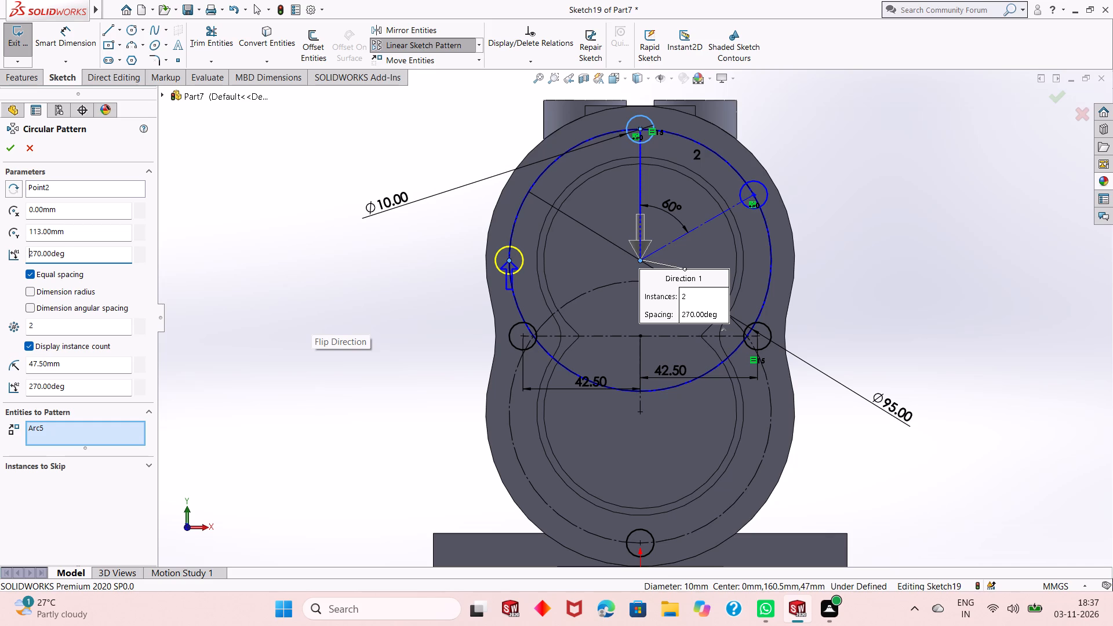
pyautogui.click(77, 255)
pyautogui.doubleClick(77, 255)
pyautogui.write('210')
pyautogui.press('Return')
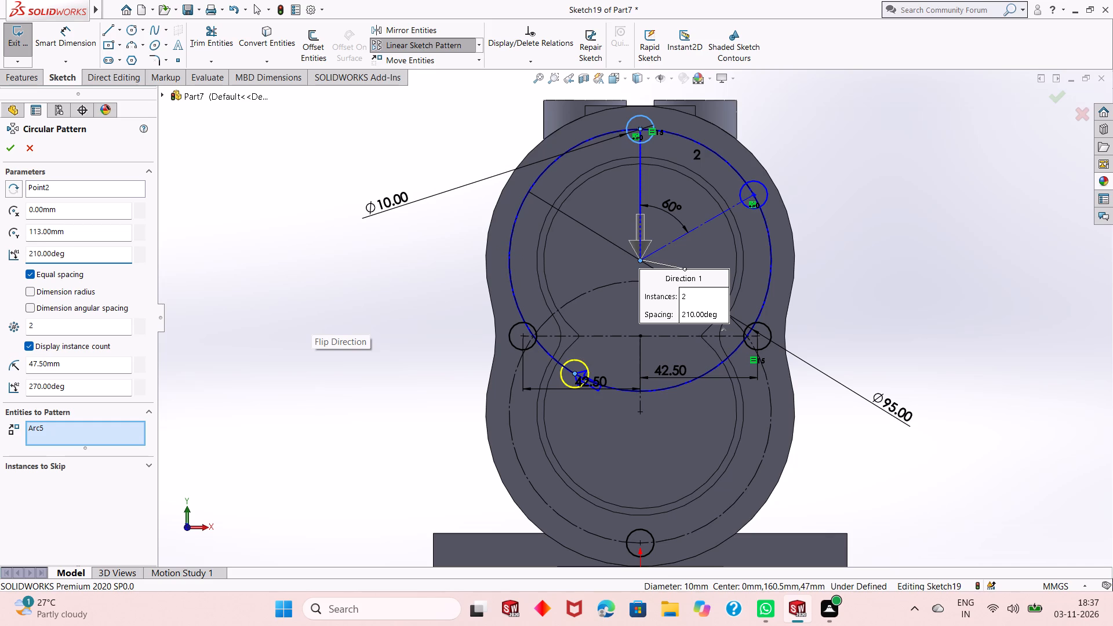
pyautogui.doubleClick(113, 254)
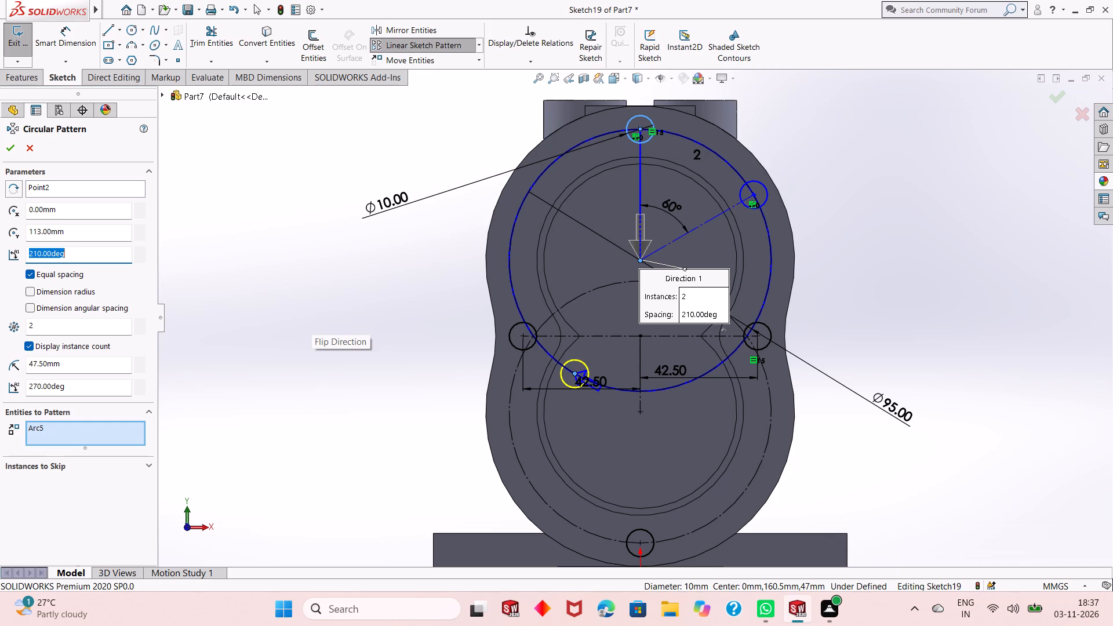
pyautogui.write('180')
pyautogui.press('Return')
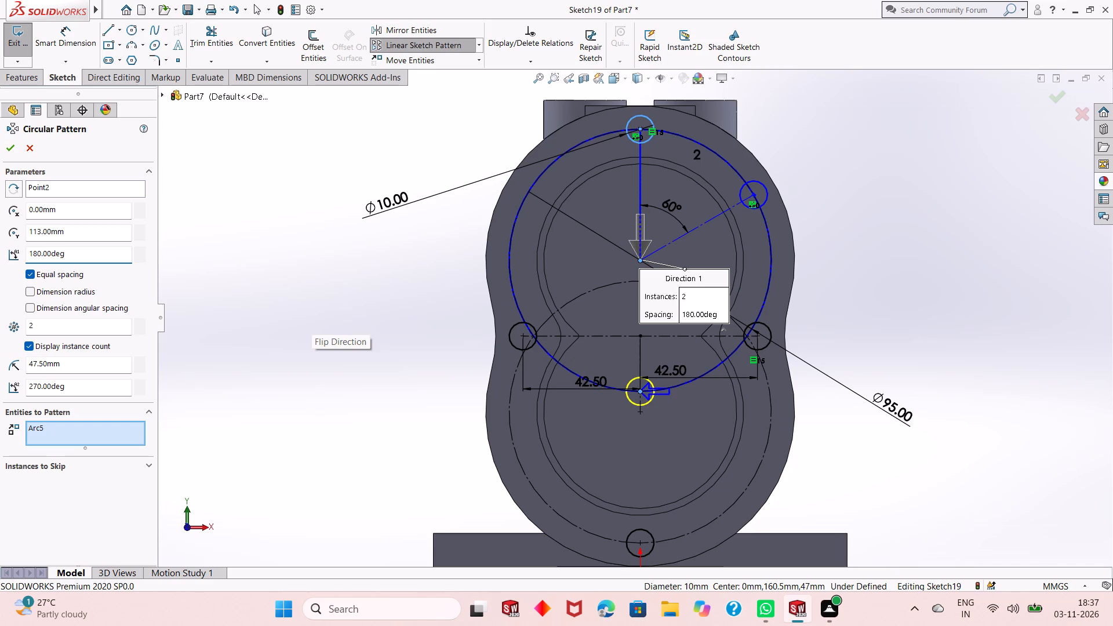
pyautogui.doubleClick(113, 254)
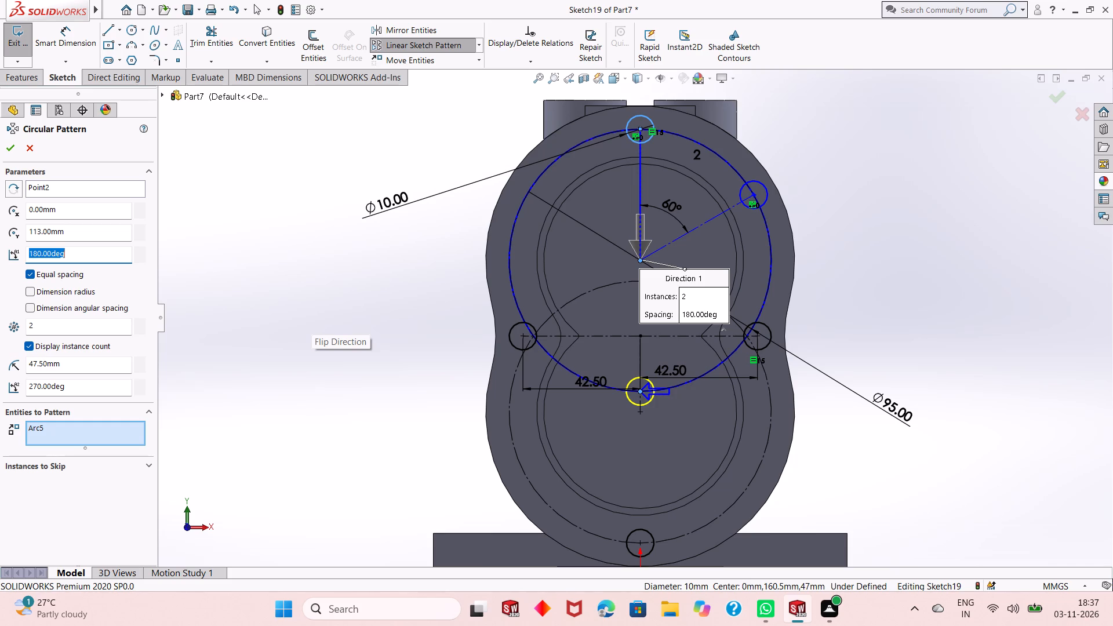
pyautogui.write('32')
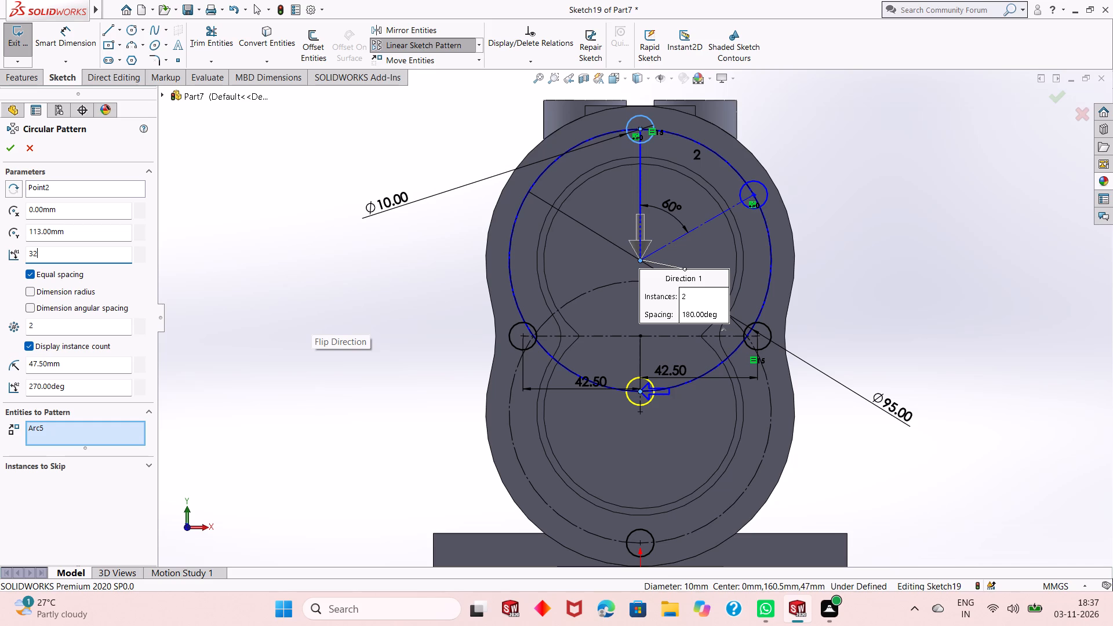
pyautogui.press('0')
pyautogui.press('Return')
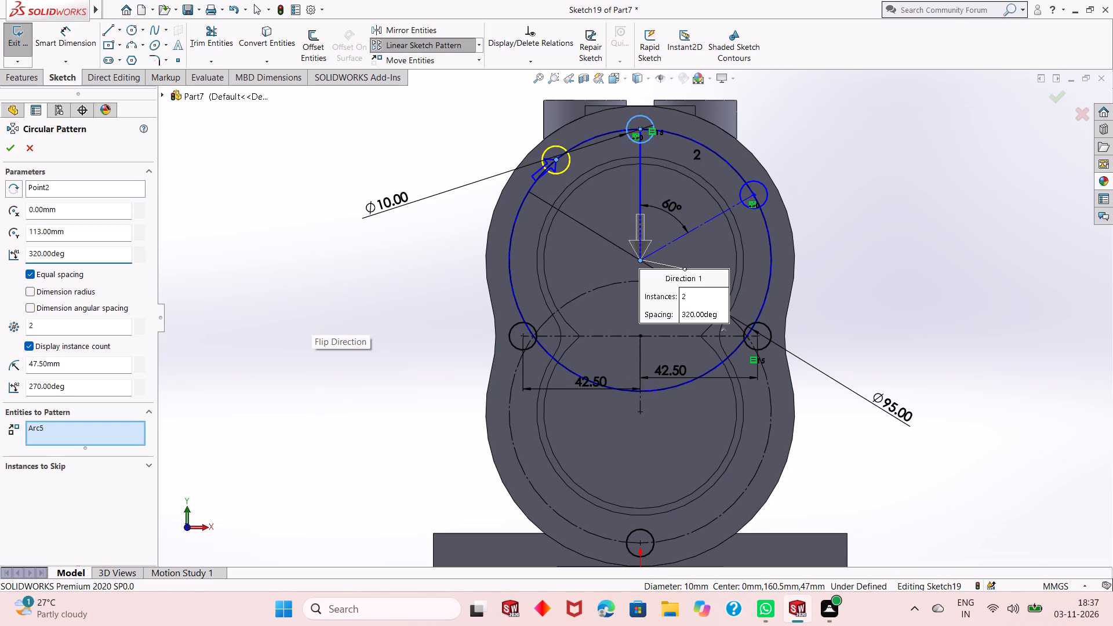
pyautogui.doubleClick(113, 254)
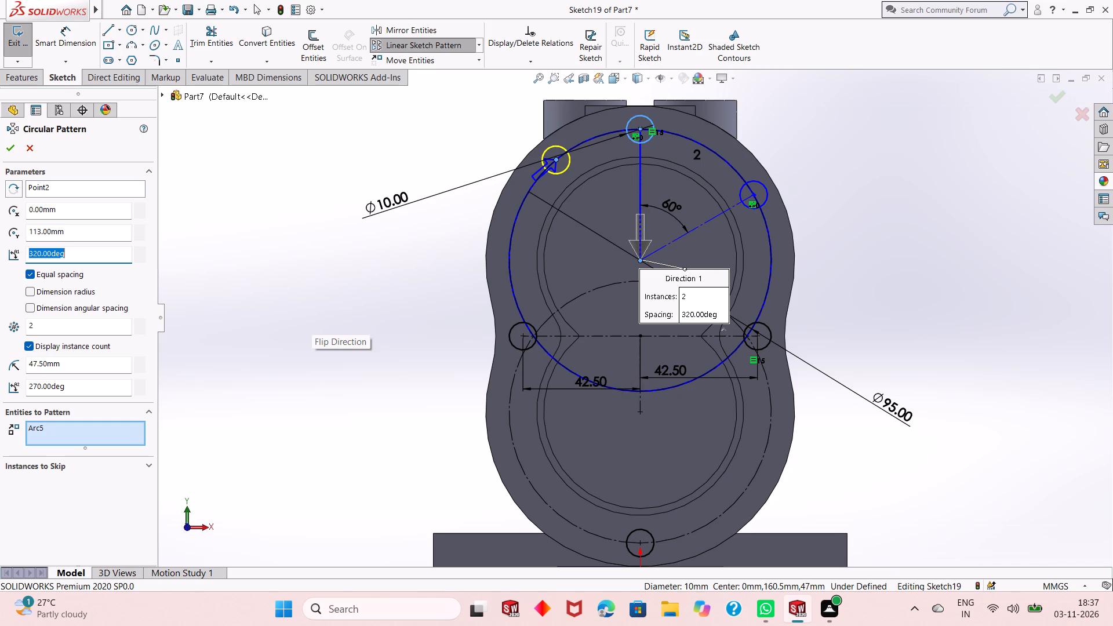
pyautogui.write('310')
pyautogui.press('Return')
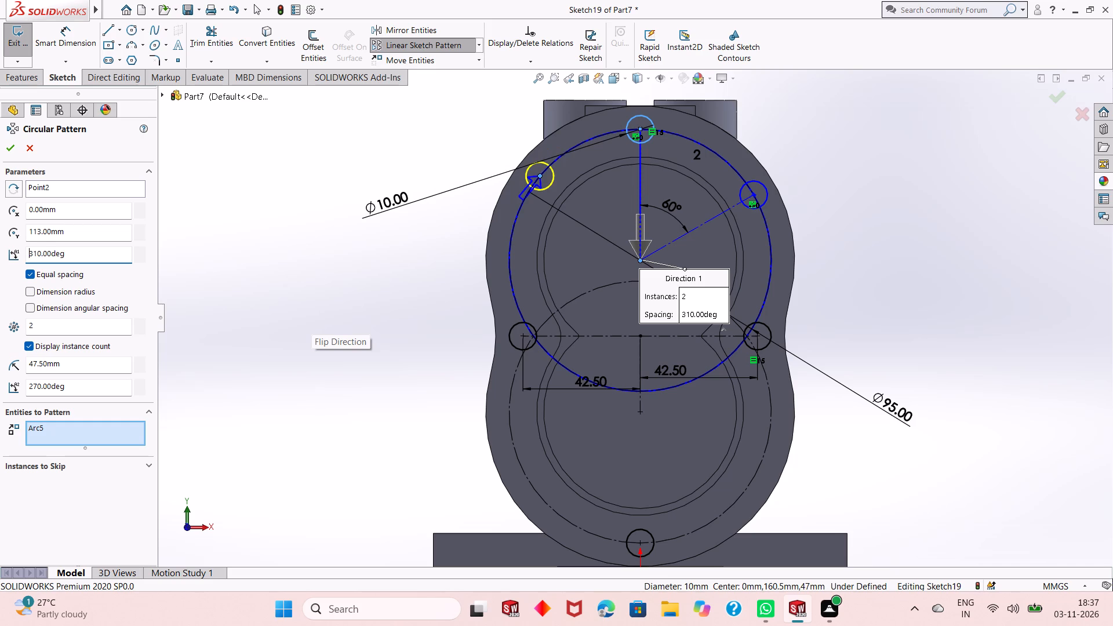
# Set the circular pattern angle to 300 degrees and finish the pattern.
pyautogui.doubleClick(113, 254)
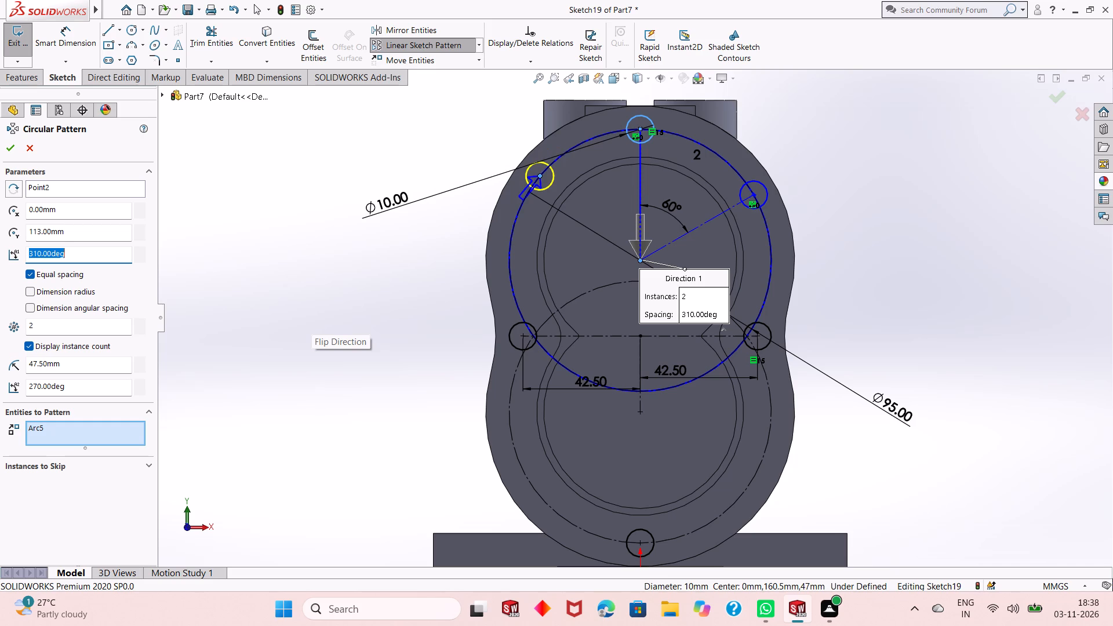
pyautogui.write('300')
pyautogui.press('Return')
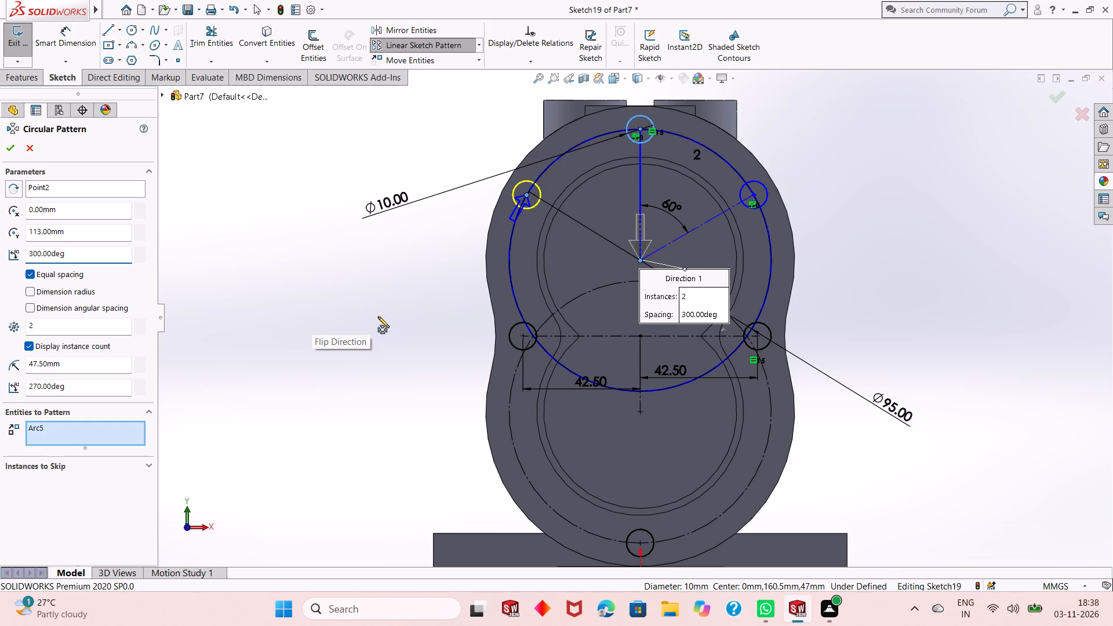
pyautogui.click(7, 149)
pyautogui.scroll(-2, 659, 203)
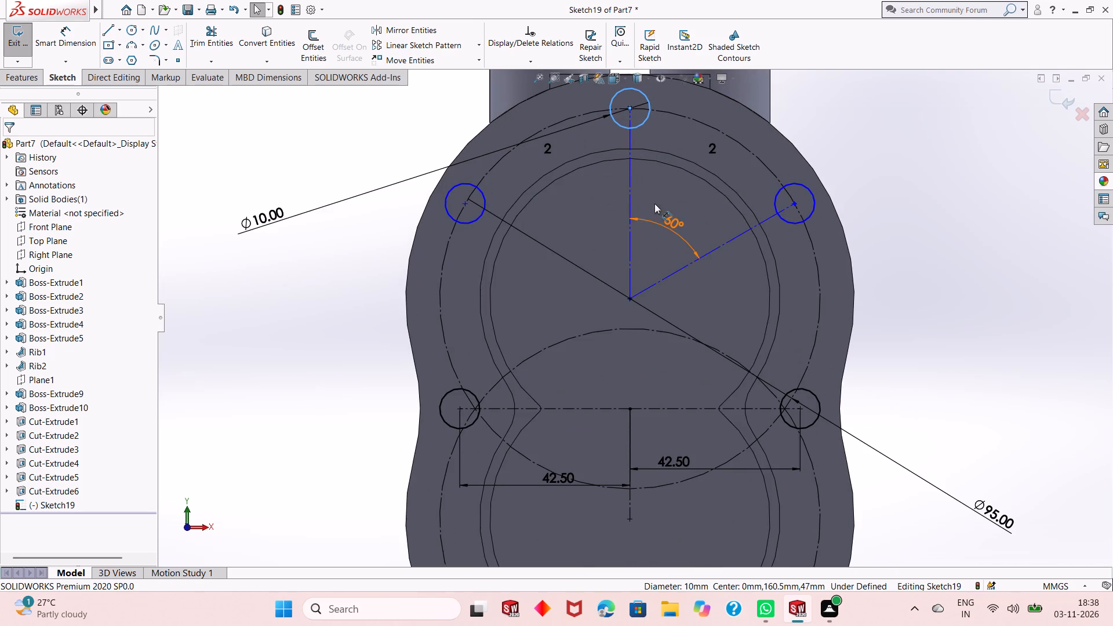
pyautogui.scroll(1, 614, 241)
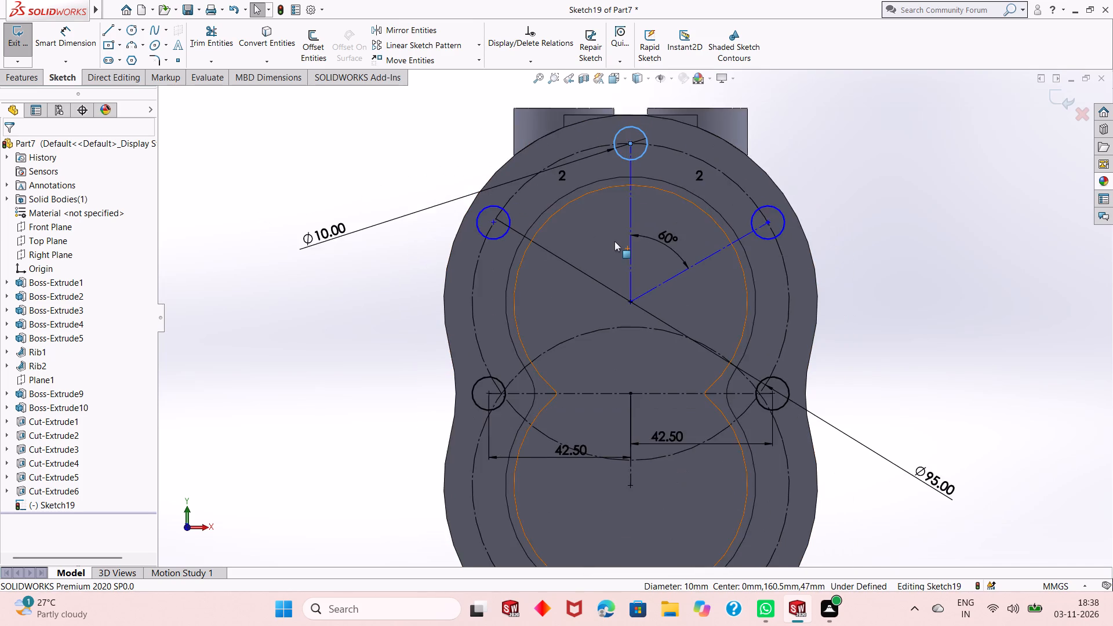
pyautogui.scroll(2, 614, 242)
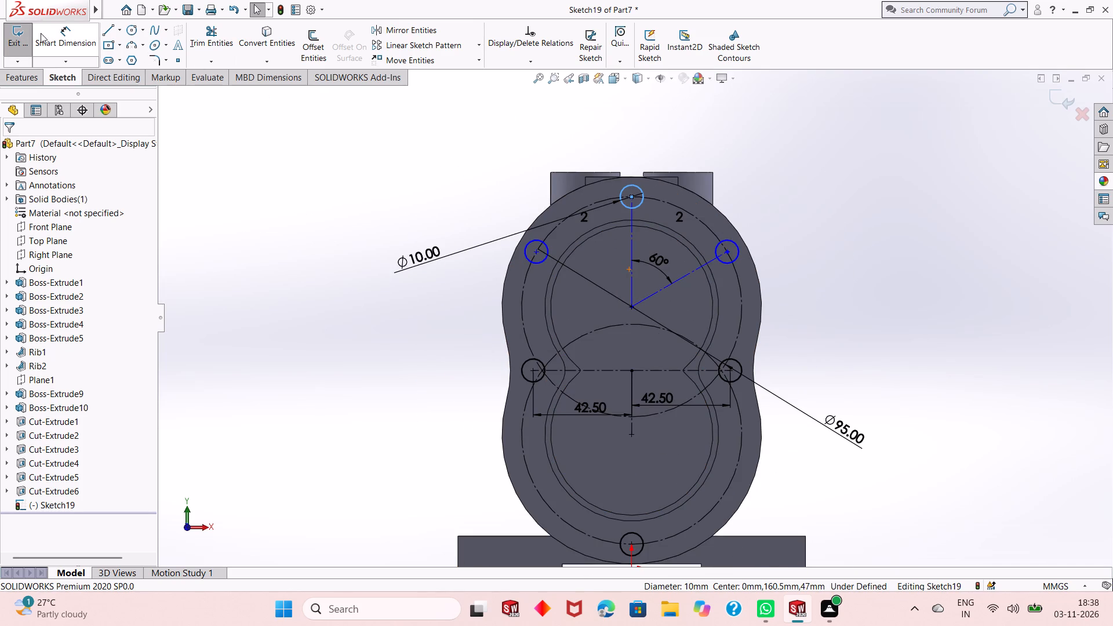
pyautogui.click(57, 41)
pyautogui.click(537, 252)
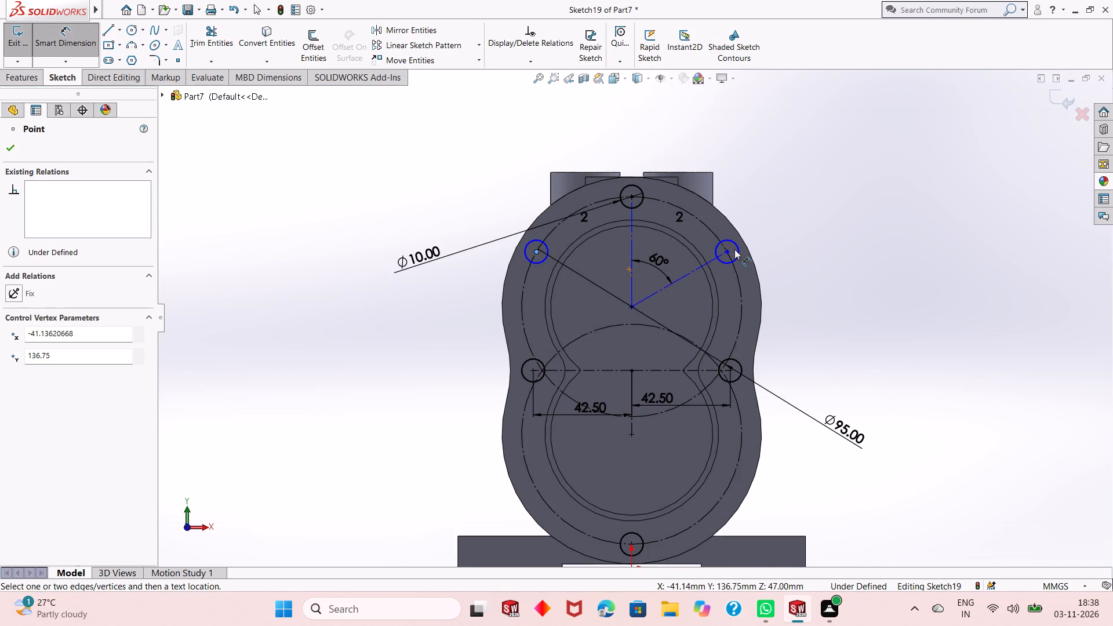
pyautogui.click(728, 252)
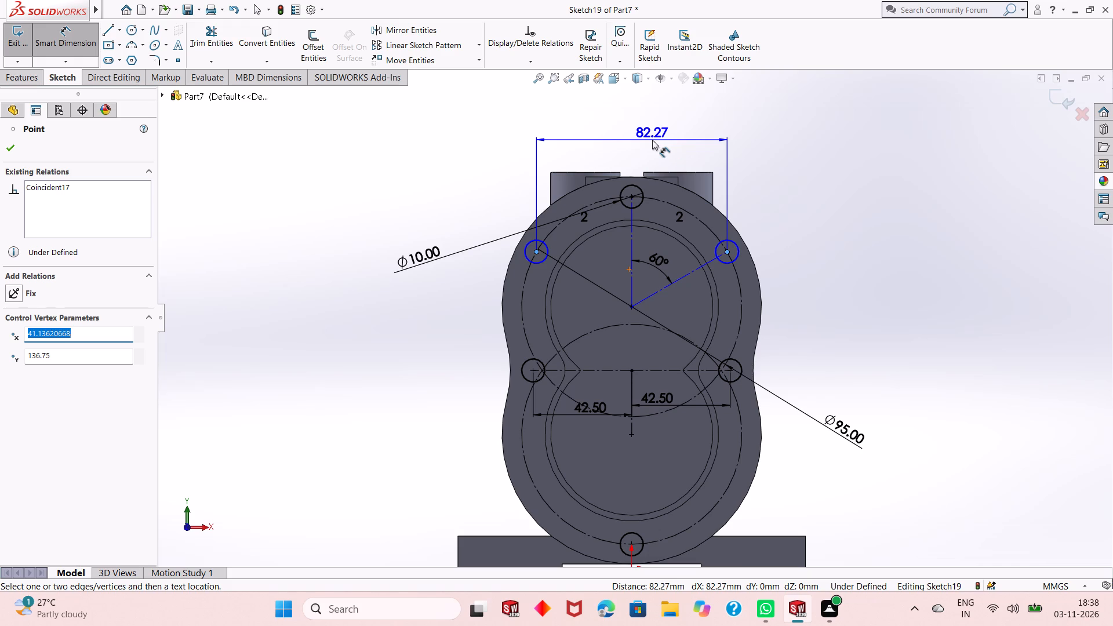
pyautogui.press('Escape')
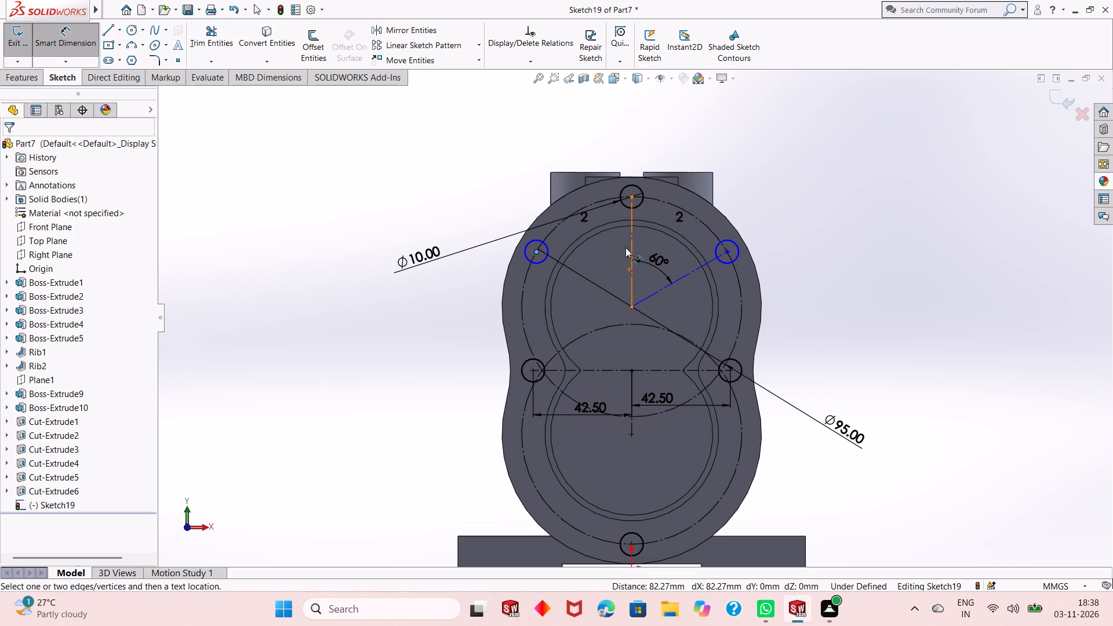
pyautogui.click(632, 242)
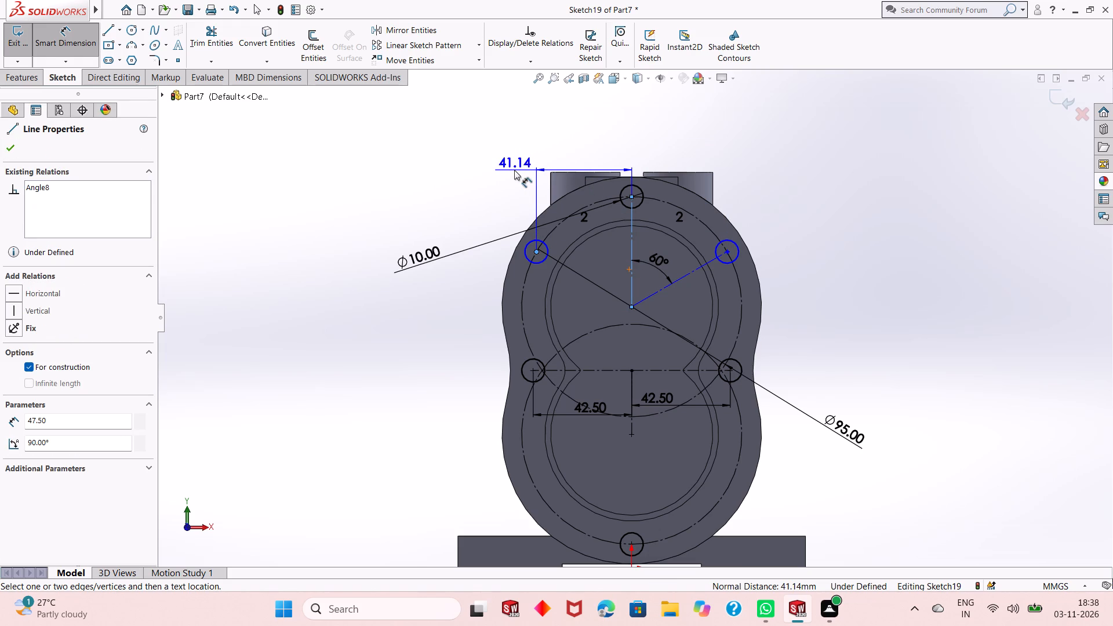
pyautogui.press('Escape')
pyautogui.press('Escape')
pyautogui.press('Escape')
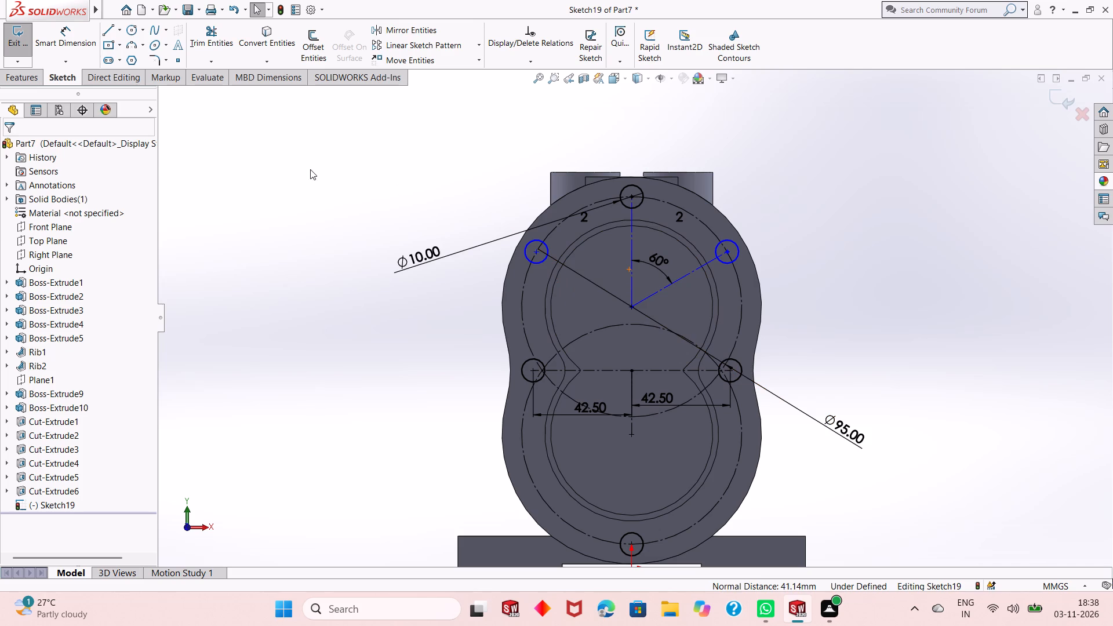
# Draw a centerline from the upper lobe's centre to the centre of the newly patterned circle.
pyautogui.click(121, 34)
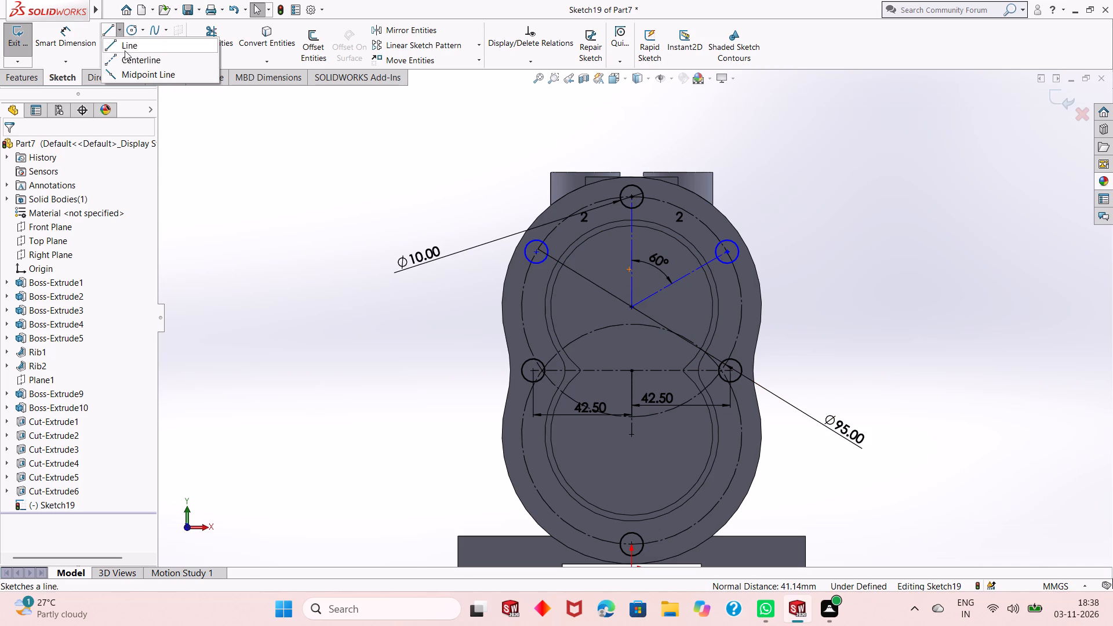
pyautogui.click(128, 60)
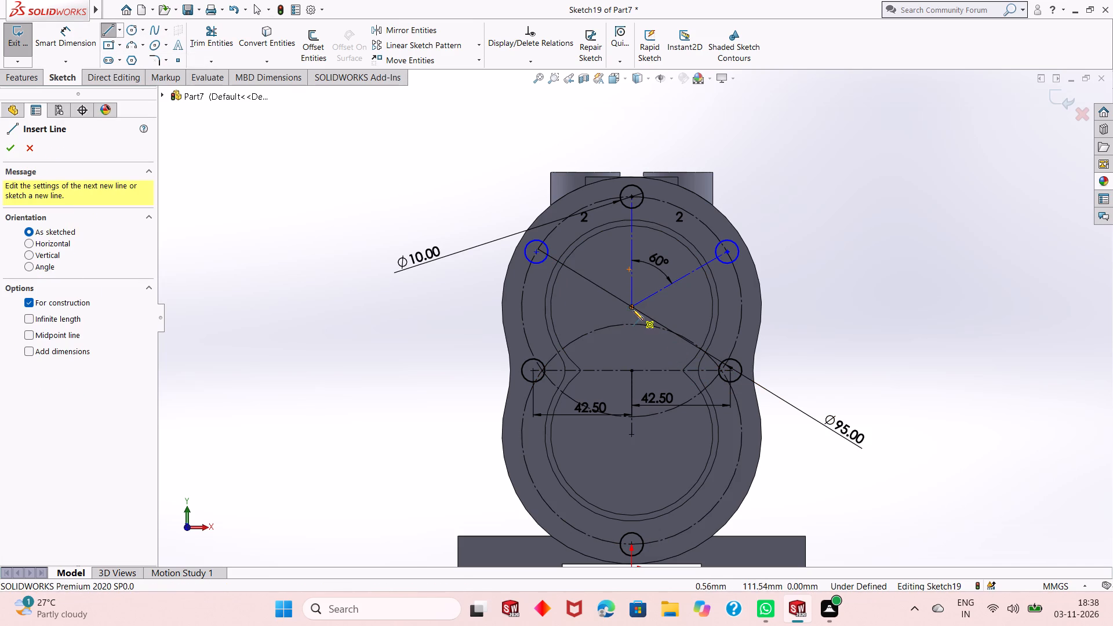
pyautogui.click(632, 308)
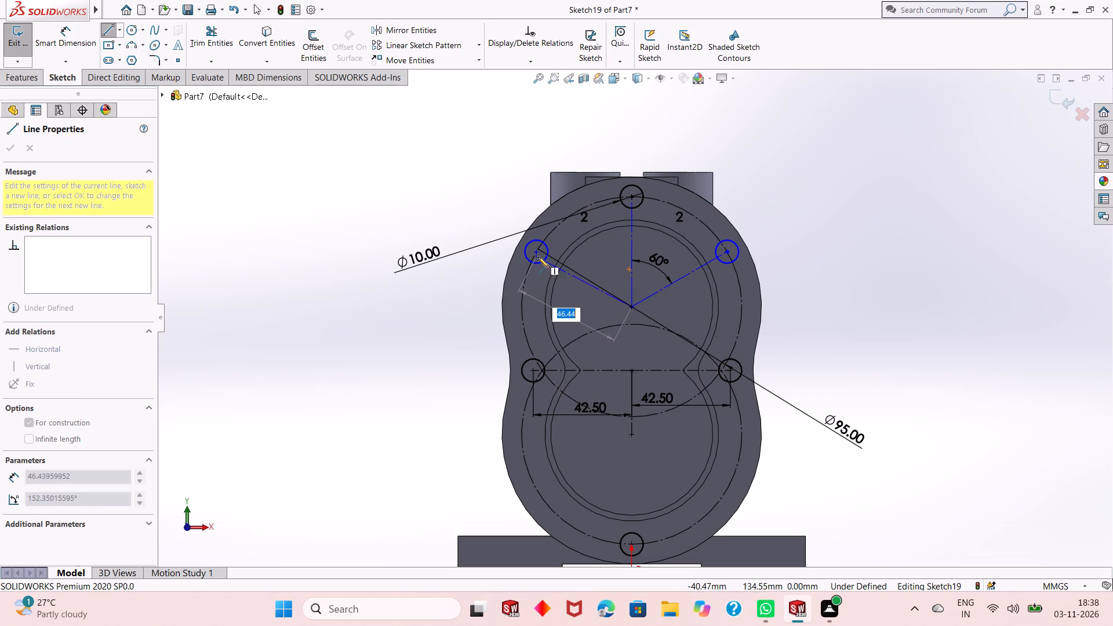
pyautogui.click(539, 254)
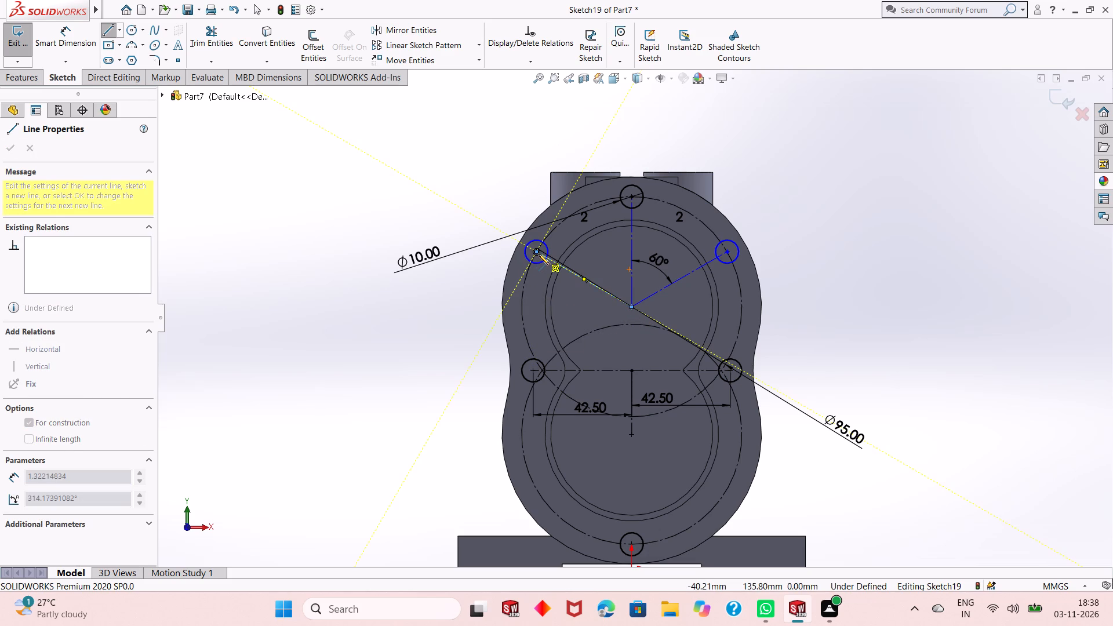
pyautogui.press('Escape')
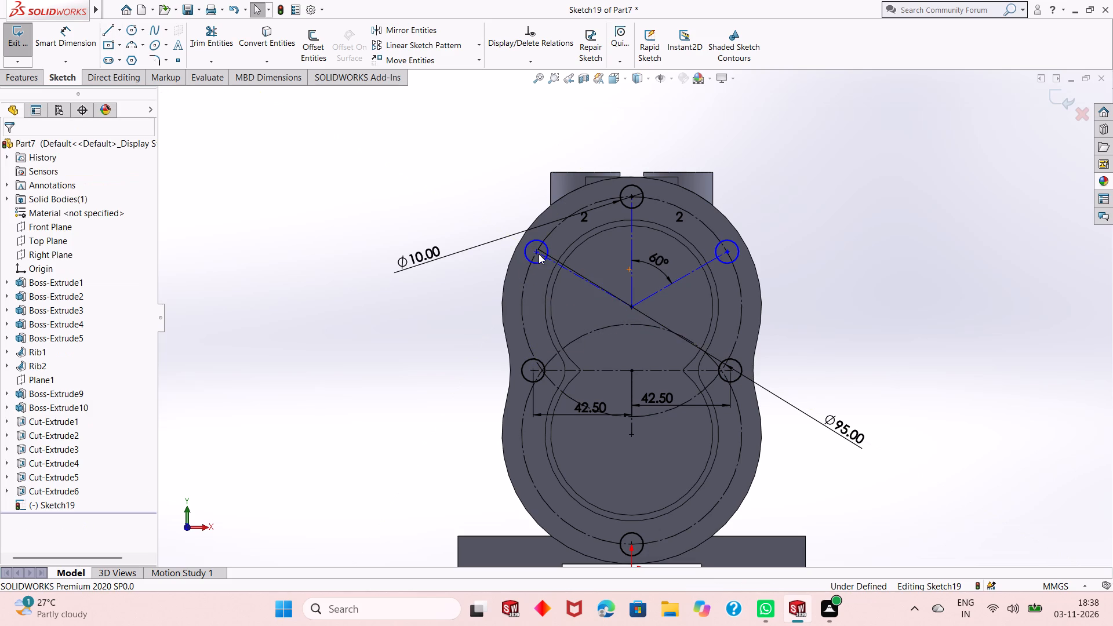
pyautogui.press('Escape')
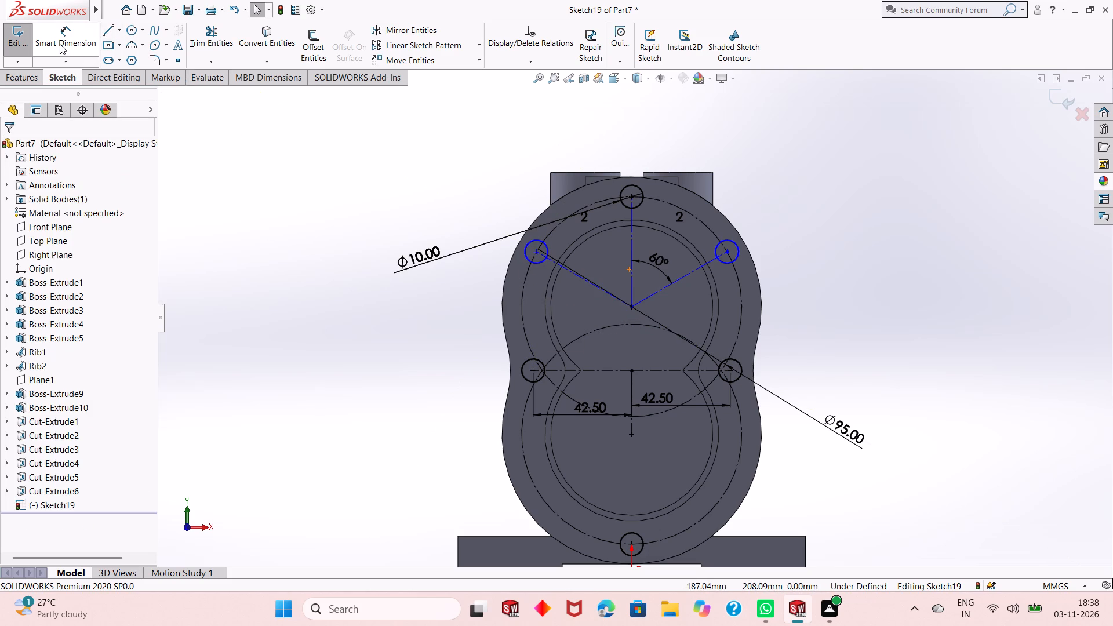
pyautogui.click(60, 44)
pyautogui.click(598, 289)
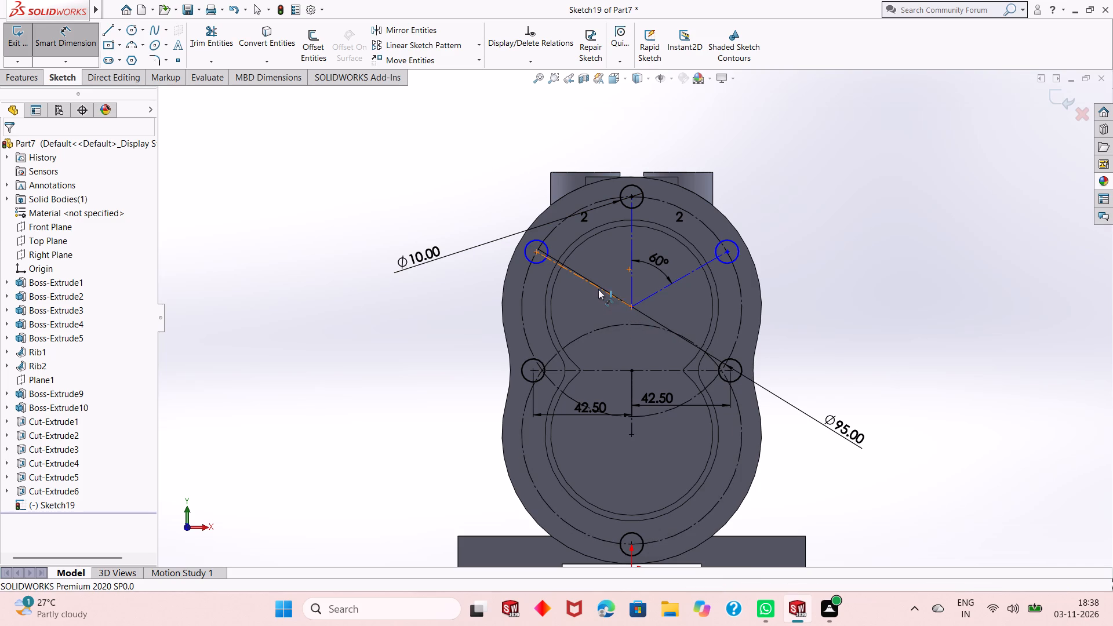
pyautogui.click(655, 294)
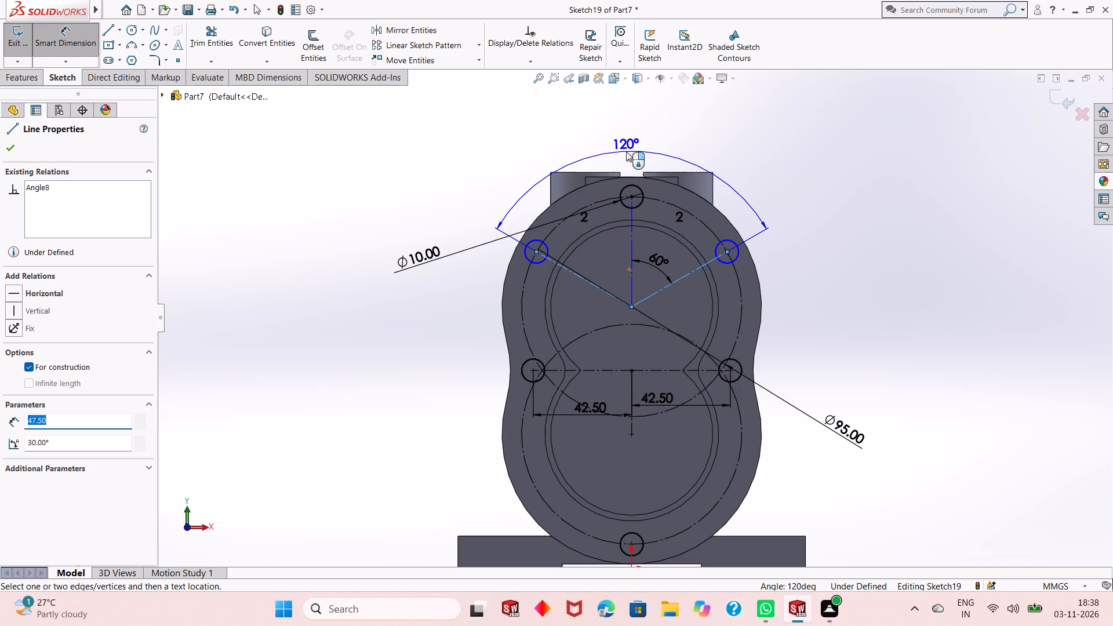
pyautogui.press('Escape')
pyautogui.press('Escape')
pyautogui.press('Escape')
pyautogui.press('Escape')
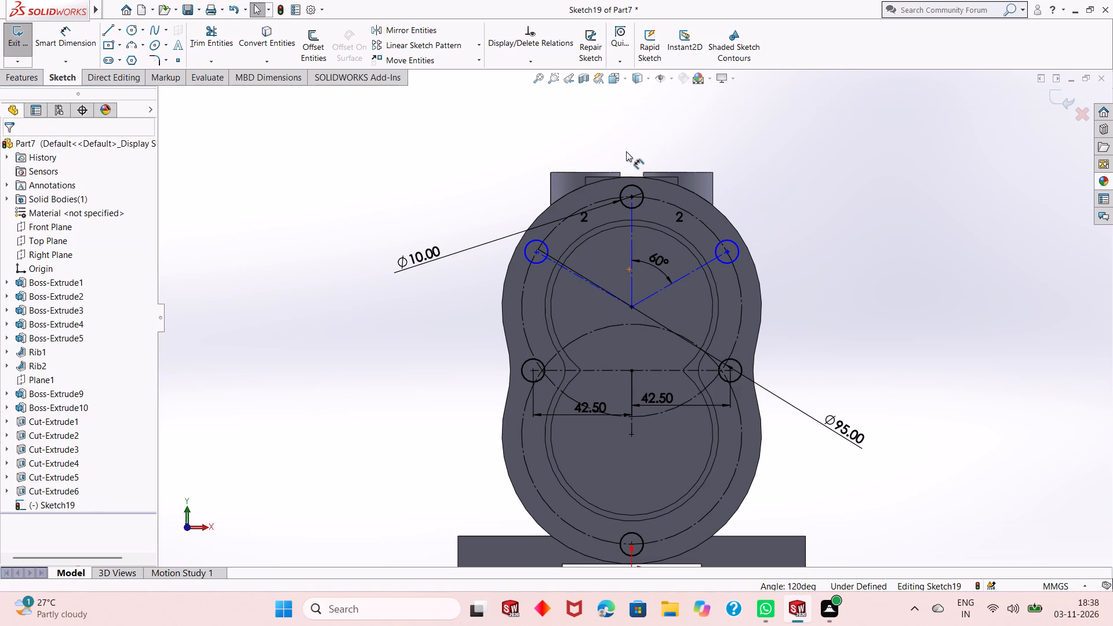
# Undo the centerline from the upper lobe's centre to the newly patterned circle.
pyautogui.hotkey('ctrl', 'z')
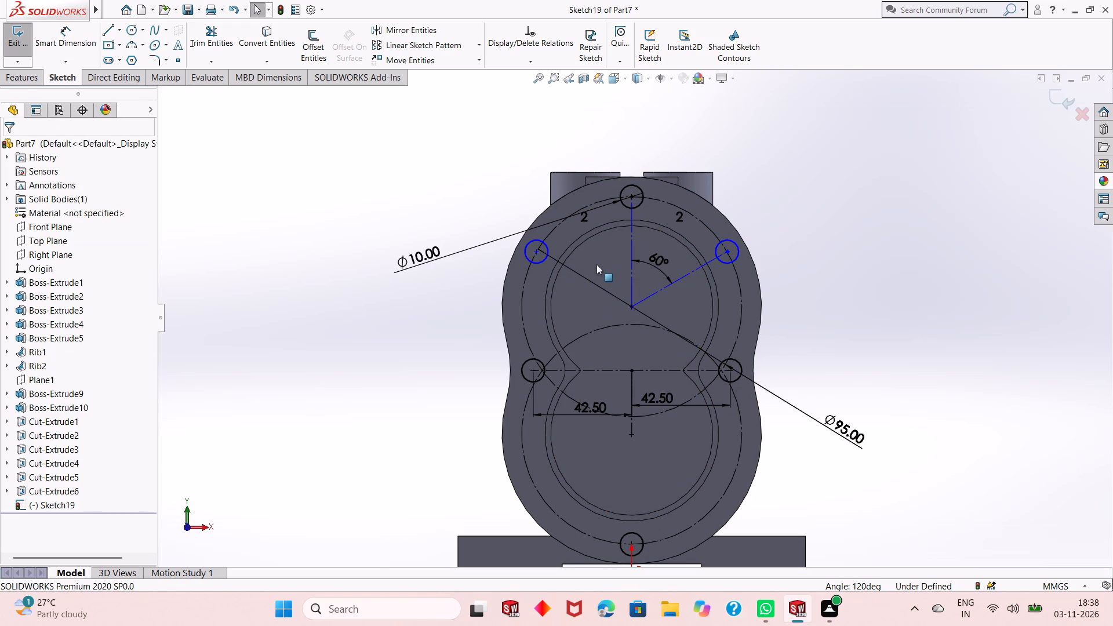
# Make the centres of the two upper side hole circles coincident with the upper lobe's 95 mm construction circle.
pyautogui.click(537, 253)
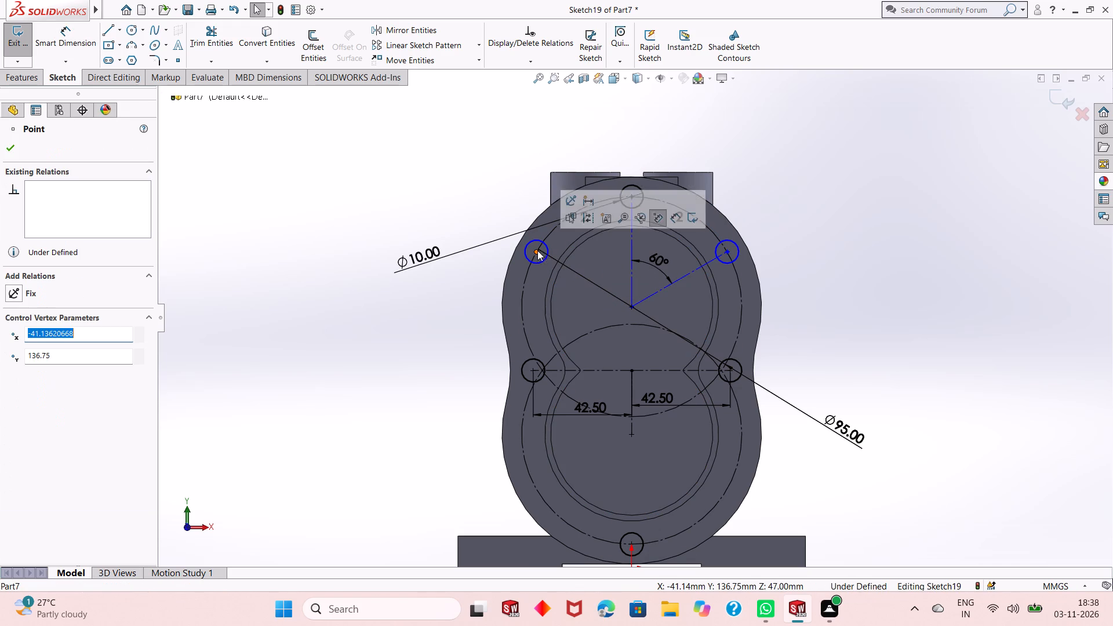
pyautogui.keyDown('ctrl'); pyautogui.click(546, 234); pyautogui.keyUp('ctrl')
pyautogui.click(597, 187)
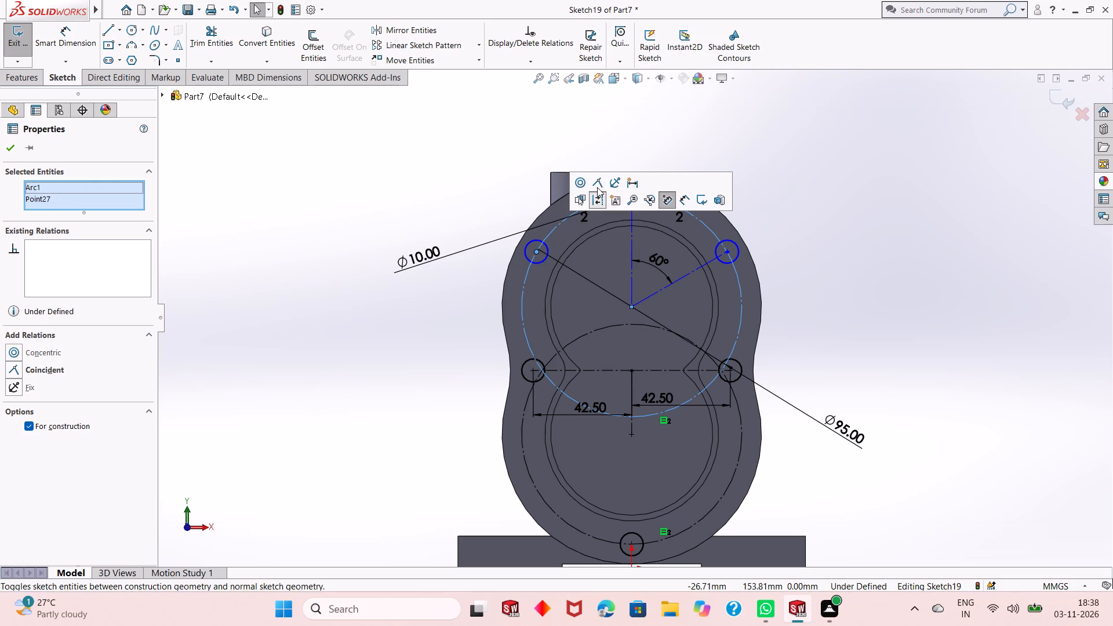
pyautogui.click(704, 171)
pyautogui.click(729, 249)
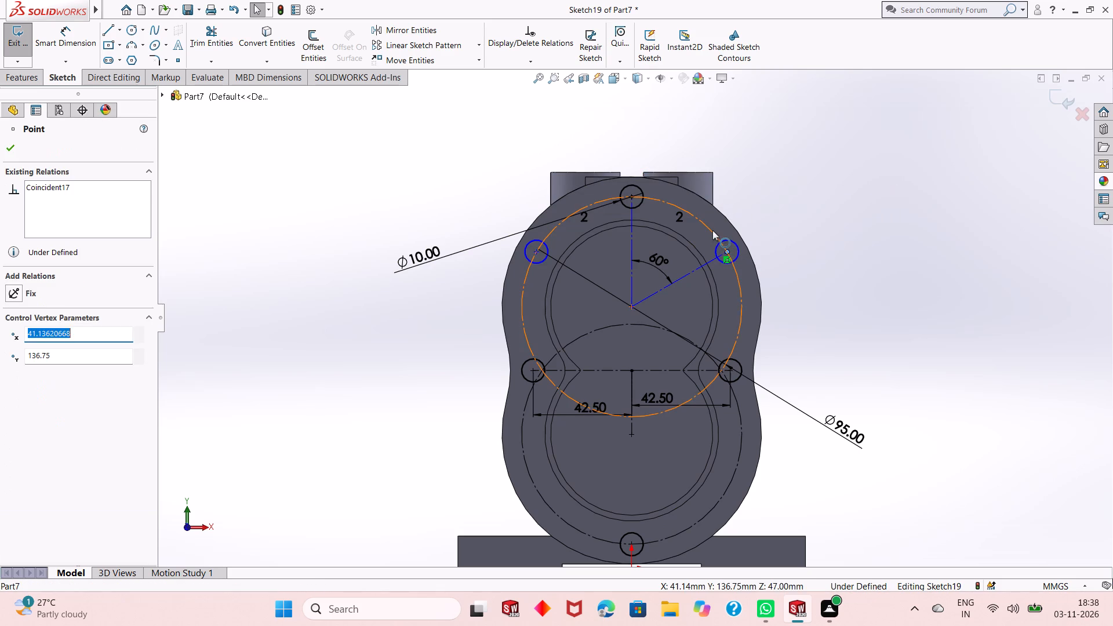
pyautogui.keyDown('ctrl'); pyautogui.click(712, 230); pyautogui.keyUp('ctrl')
pyautogui.click(763, 177)
pyautogui.click(795, 148)
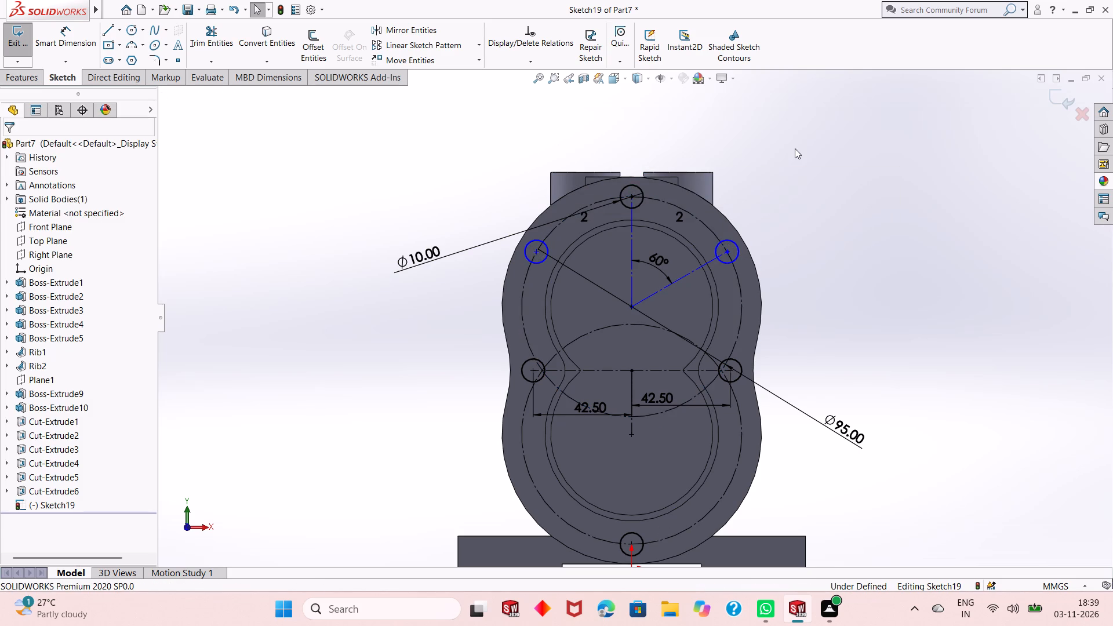
# Delete the vertical and slanted centerlines from the upper lobe's centre, along with their 60-degree dimension.
pyautogui.scroll(-2, 547, 254)
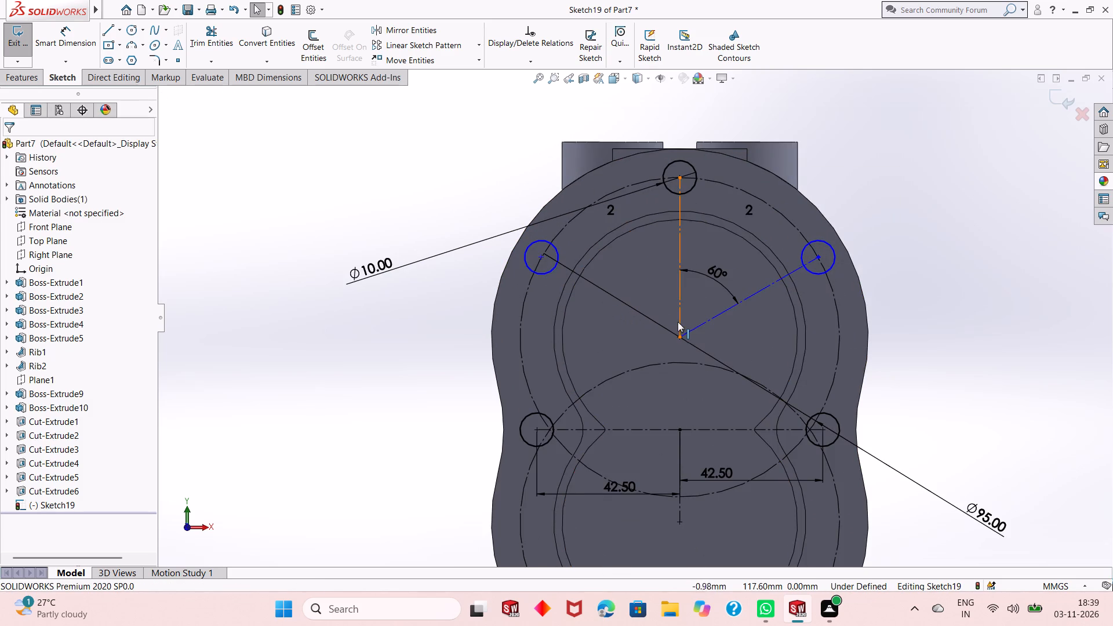
pyautogui.scroll(1, 680, 320)
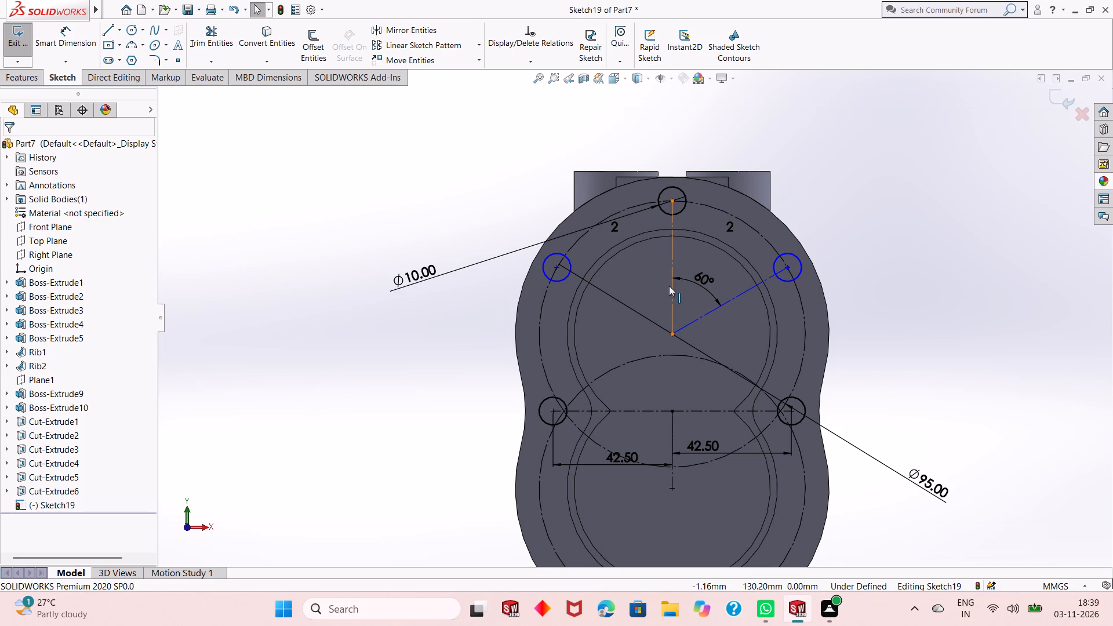
pyautogui.click(669, 286)
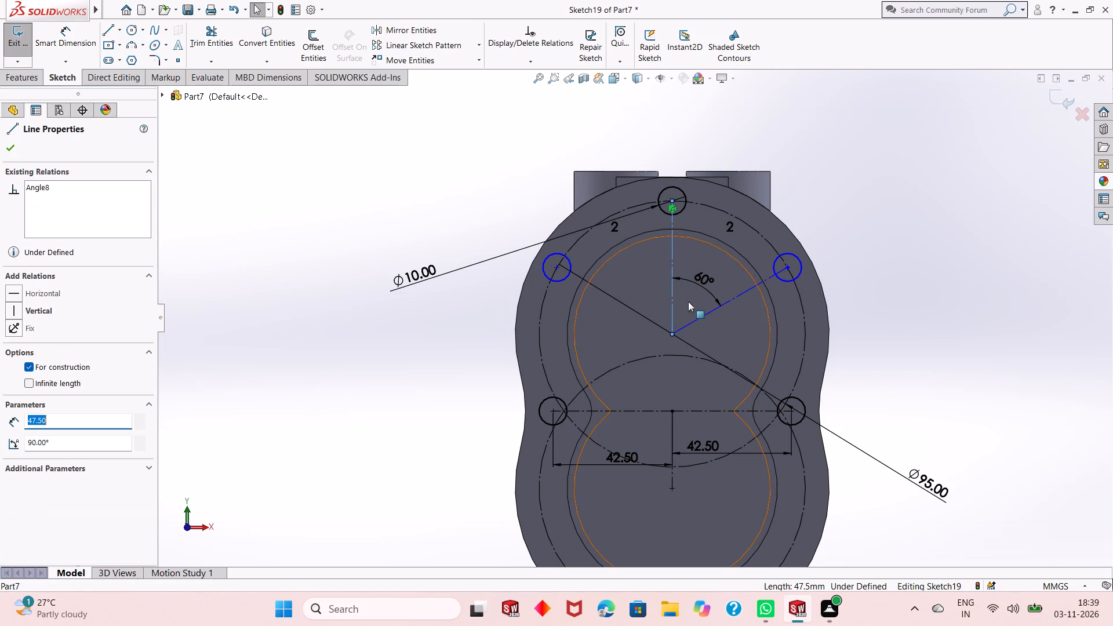
pyautogui.keyDown('ctrl'); pyautogui.click(699, 318); pyautogui.keyUp('ctrl')
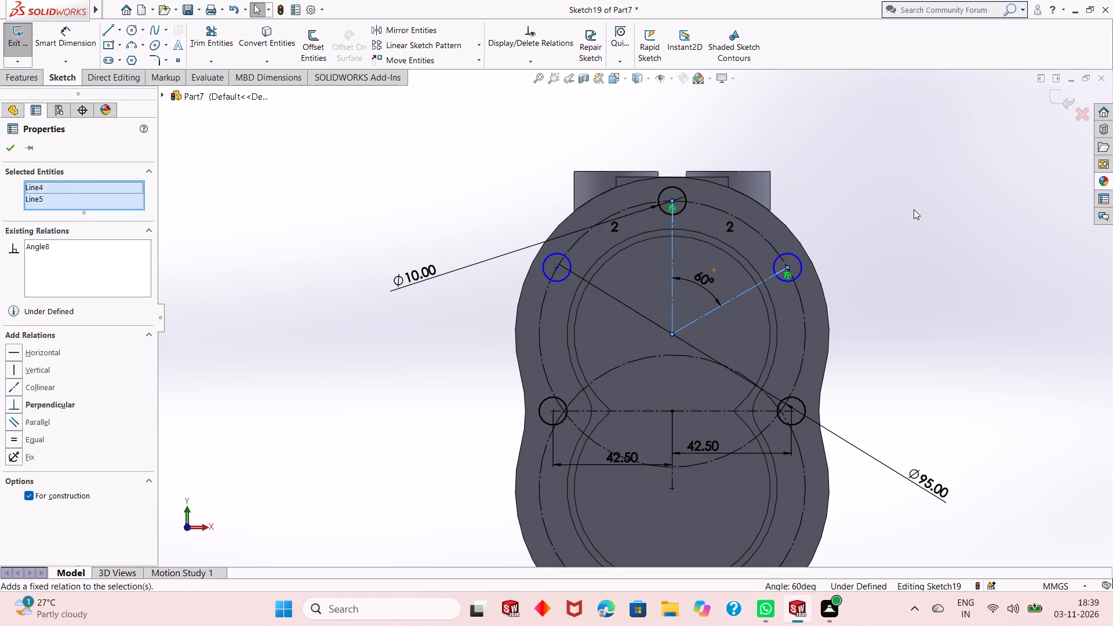
pyautogui.rightClick(914, 209)
pyautogui.click(933, 363)
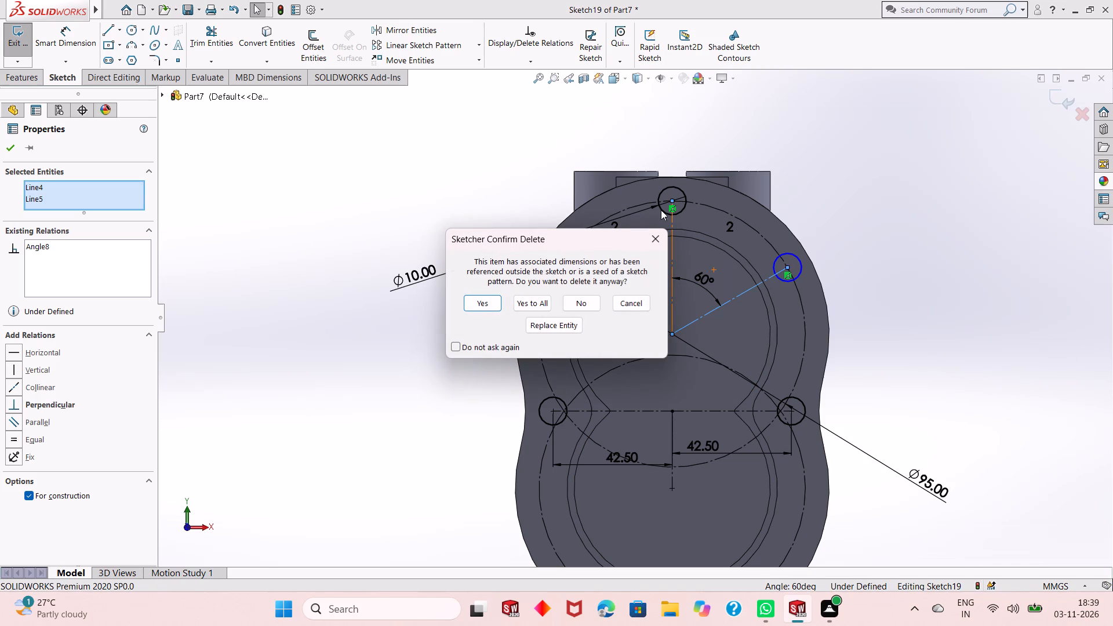
pyautogui.click(483, 297)
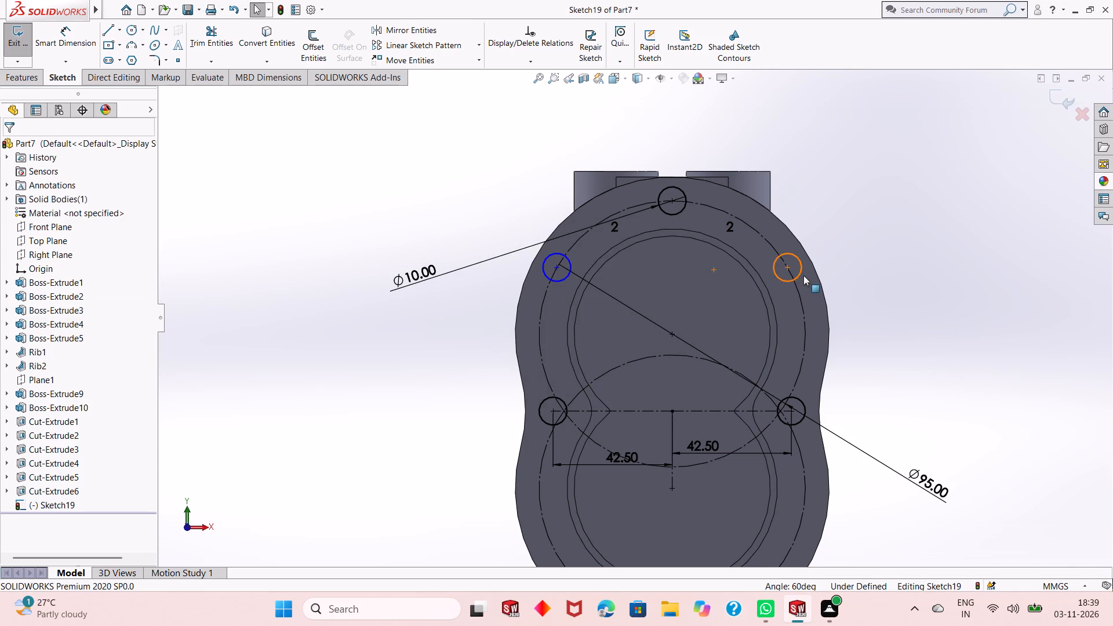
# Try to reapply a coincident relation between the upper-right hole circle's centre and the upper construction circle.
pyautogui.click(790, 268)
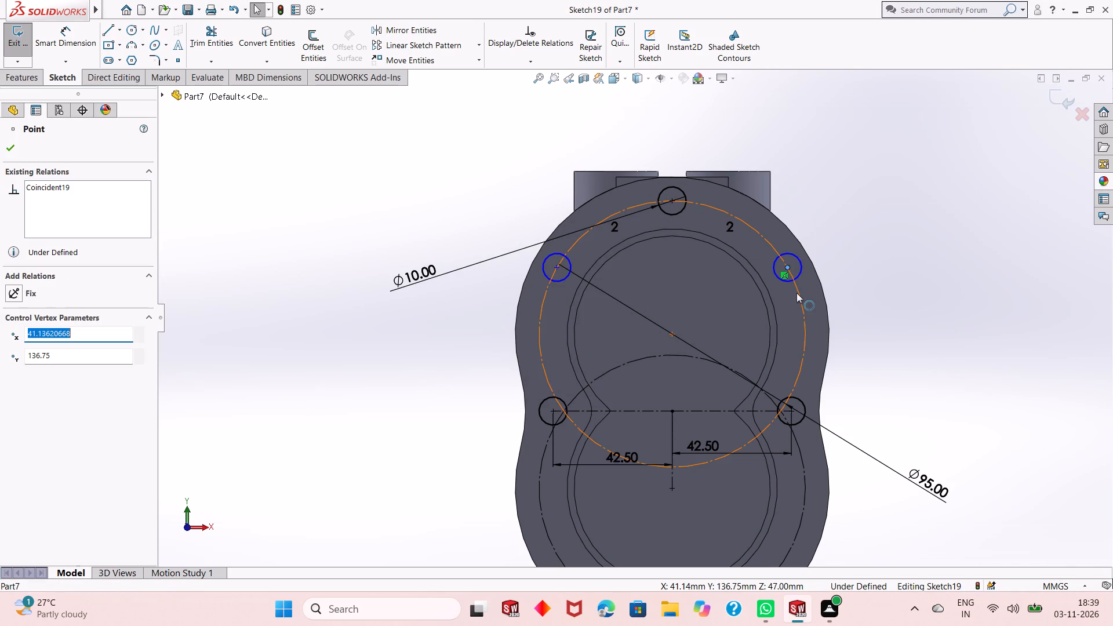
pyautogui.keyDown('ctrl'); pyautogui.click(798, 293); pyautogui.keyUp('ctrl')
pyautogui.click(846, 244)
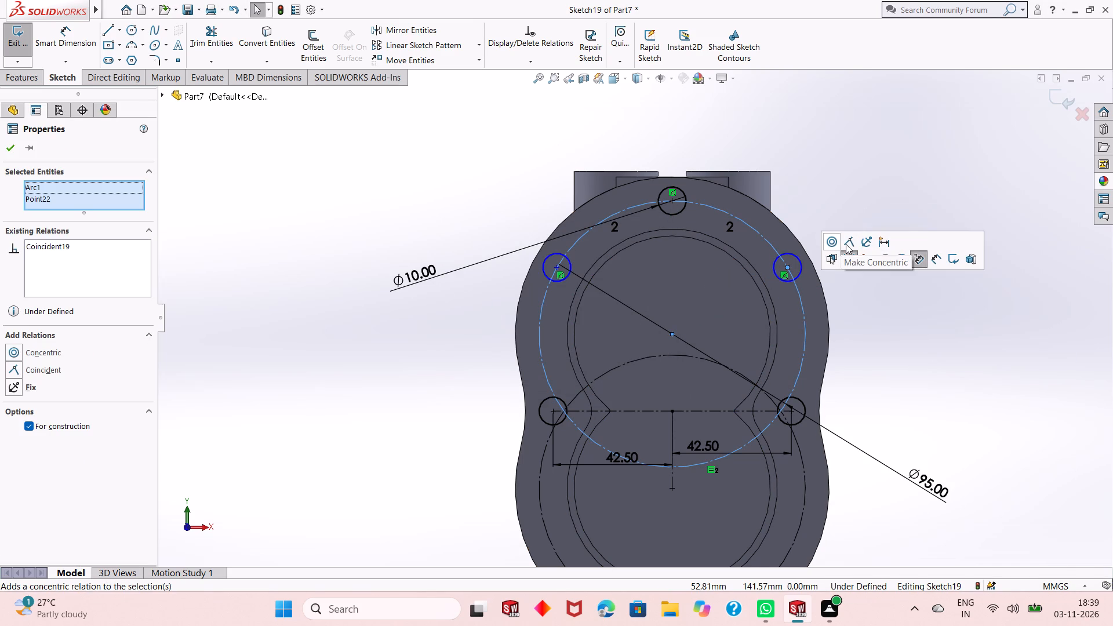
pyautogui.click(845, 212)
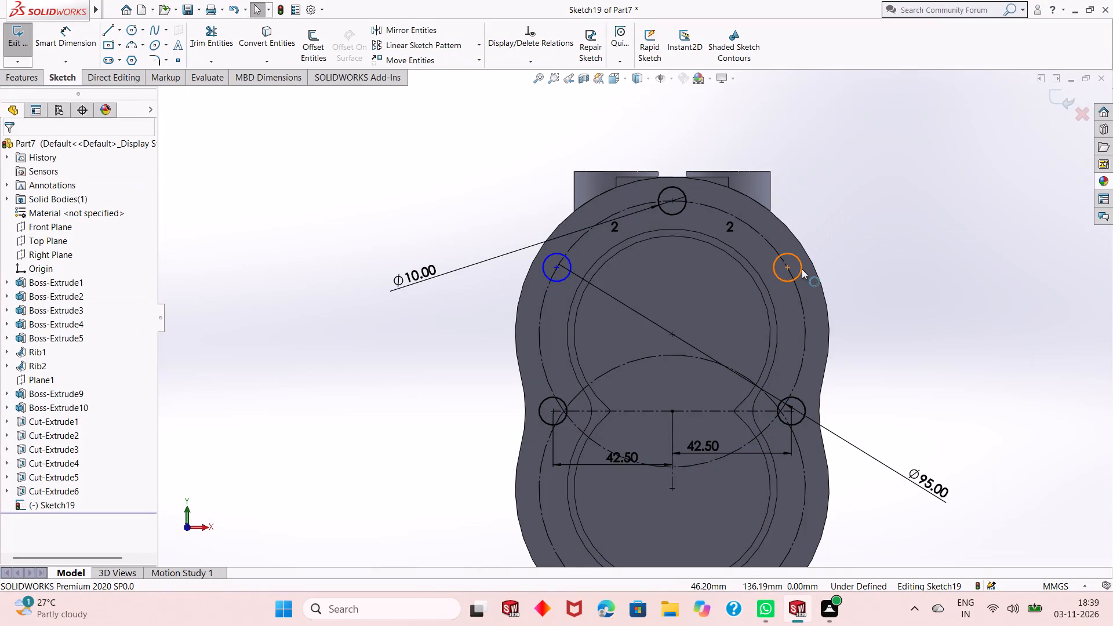
# Apply an equal relation between the upper-right hole circle and the top hole circle.
pyautogui.click(801, 270)
pyautogui.keyDown('ctrl'); pyautogui.click(686, 208); pyautogui.keyUp('ctrl')
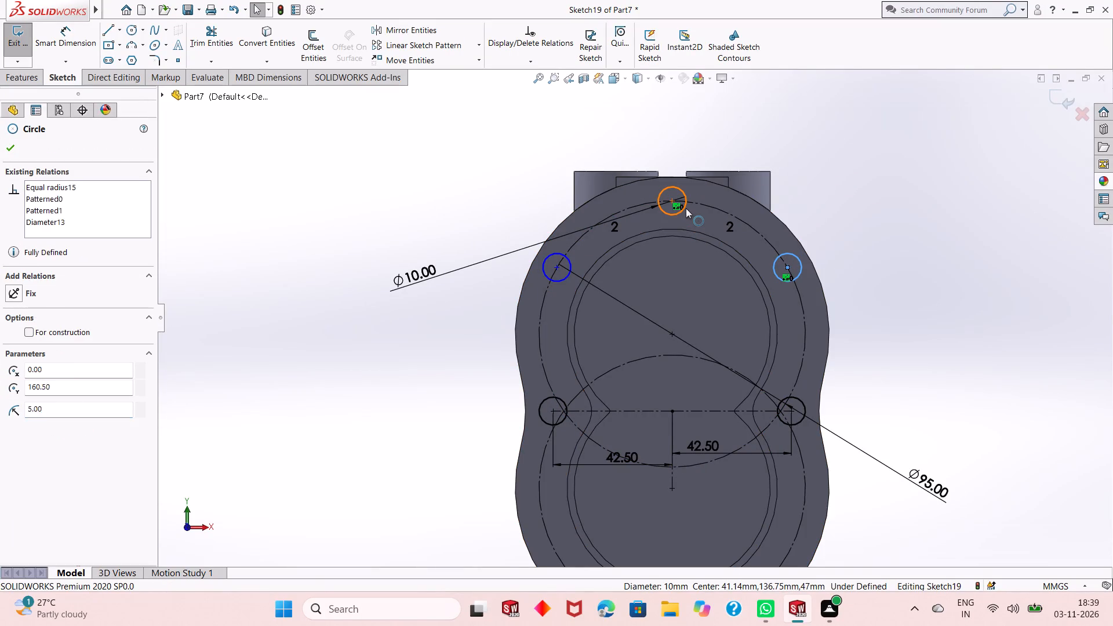
pyautogui.click(772, 158)
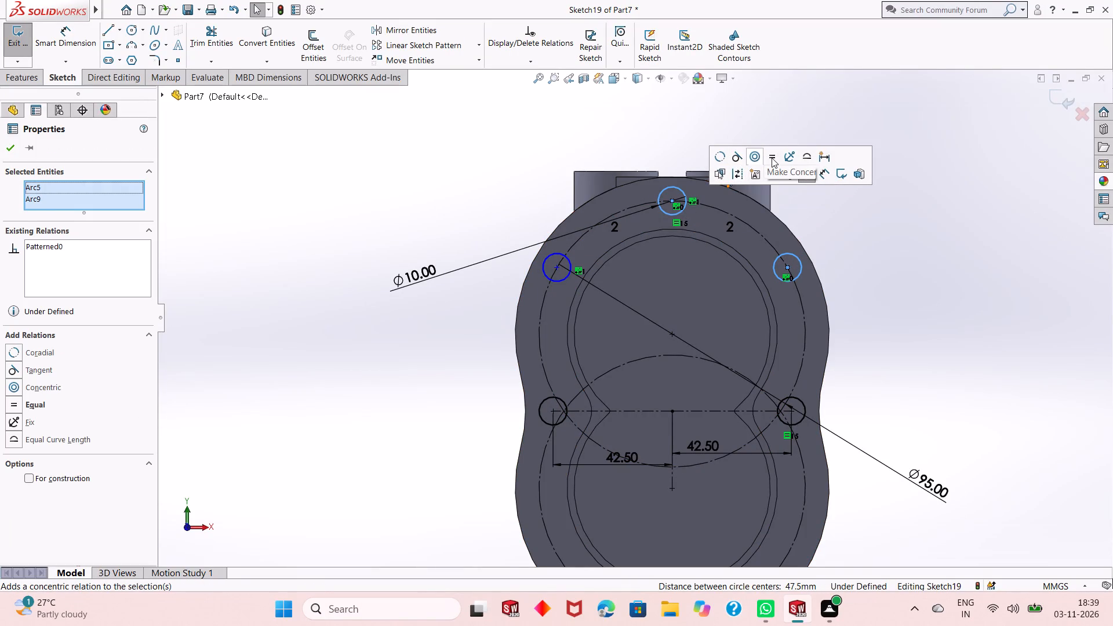
pyautogui.click(923, 278)
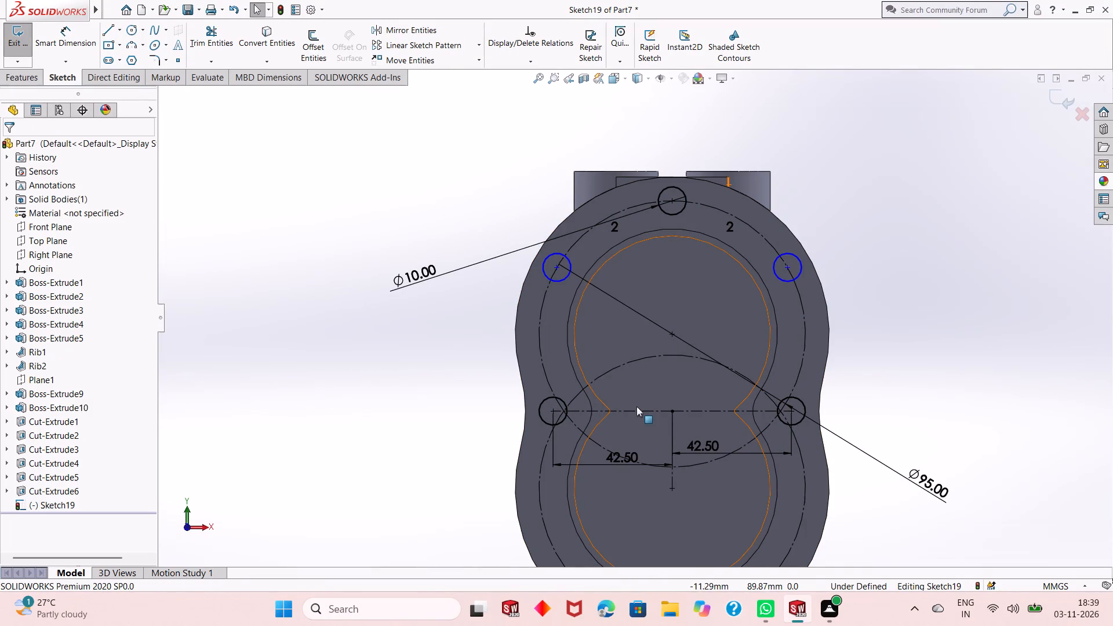
# Create a circular sketch pattern of the bottom 10 mm circle about the lower lobe's centre with 2 instances at 60 degrees.
pyautogui.scroll(3, 714, 308)
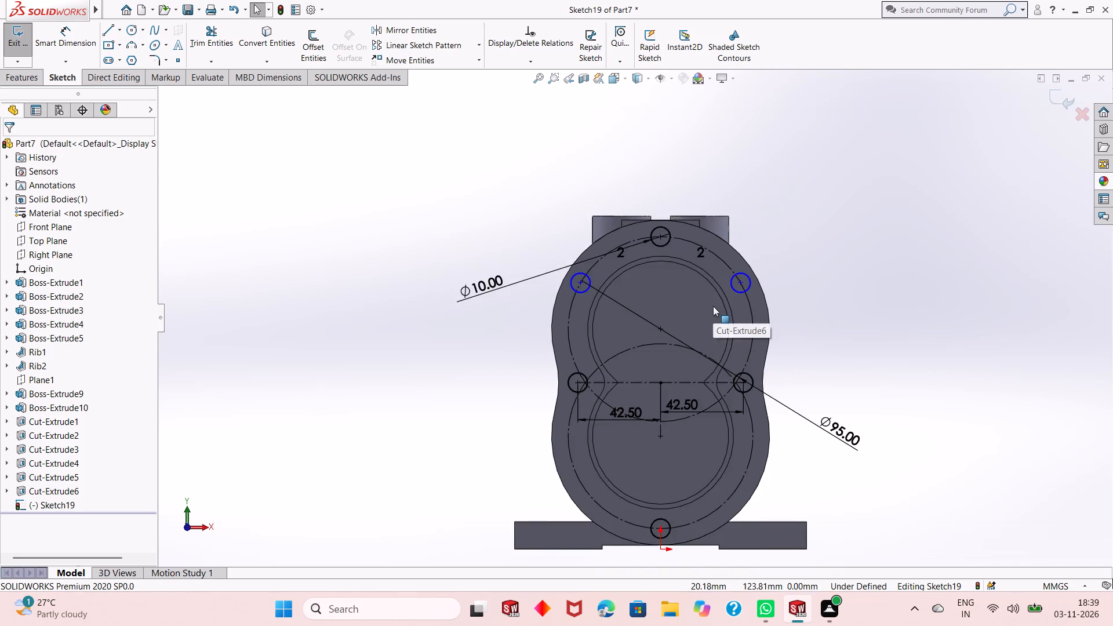
pyautogui.scroll(-1, 624, 508)
pyautogui.scroll(-2, 721, 482)
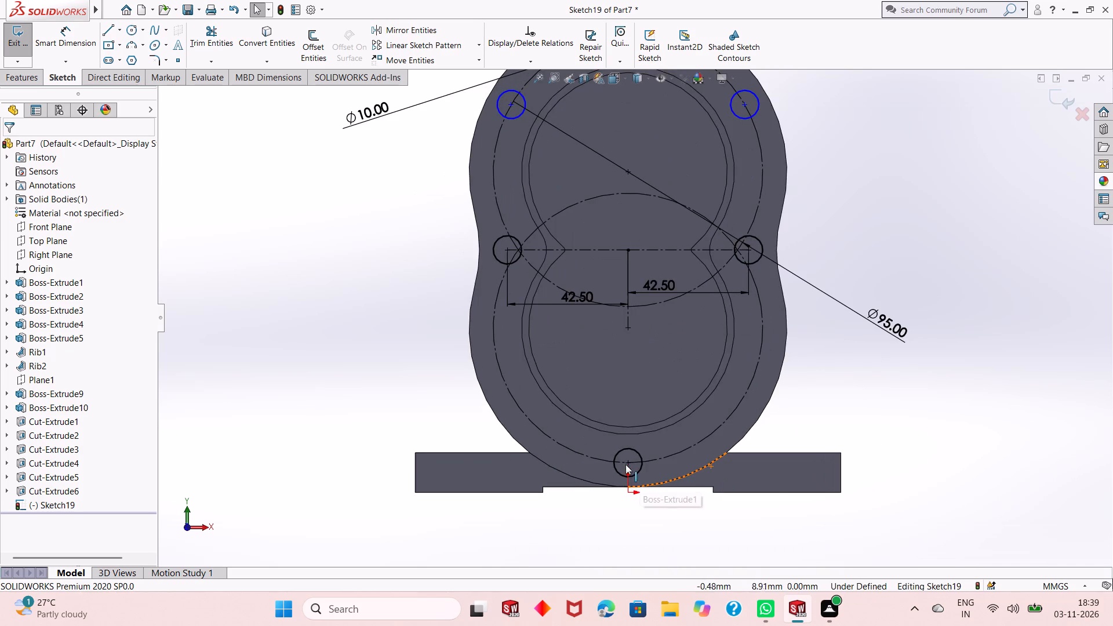
pyautogui.click(639, 470)
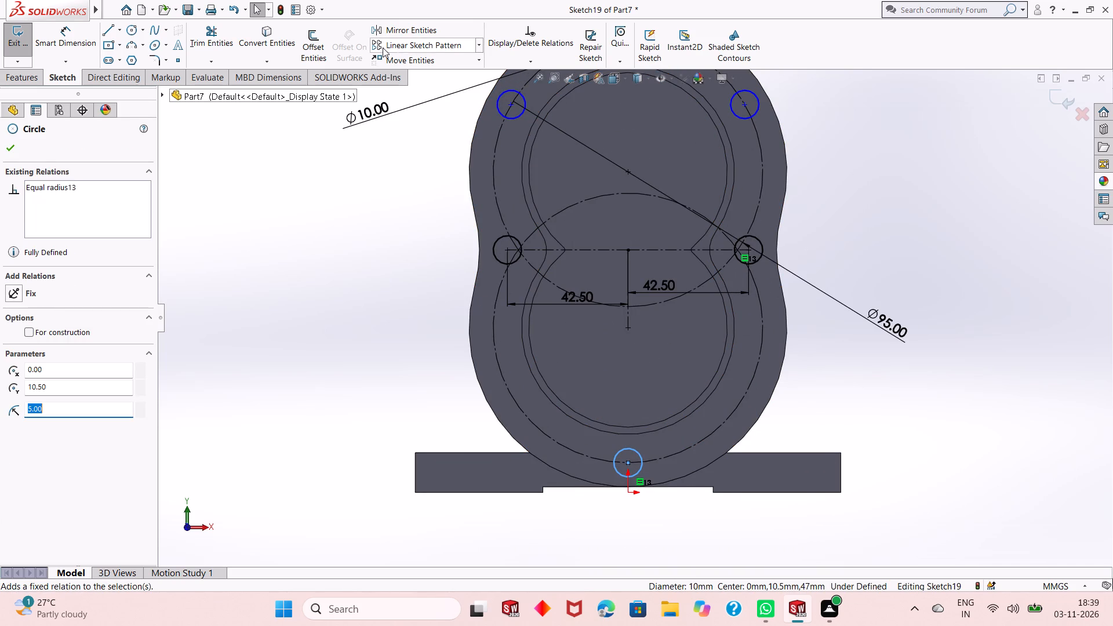
pyautogui.click(481, 46)
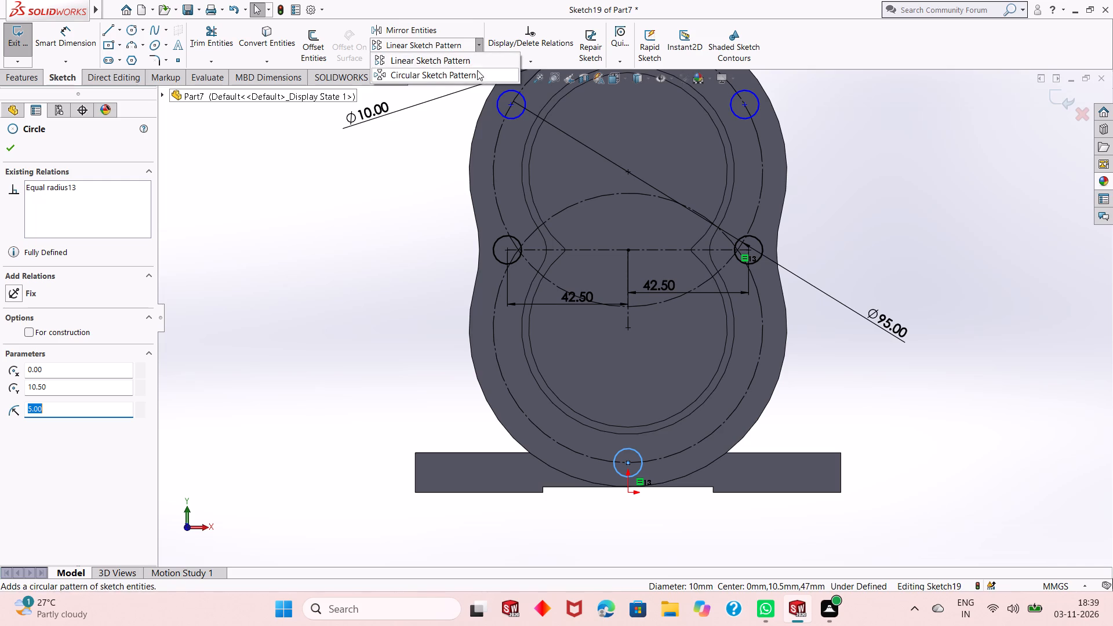
pyautogui.click(477, 74)
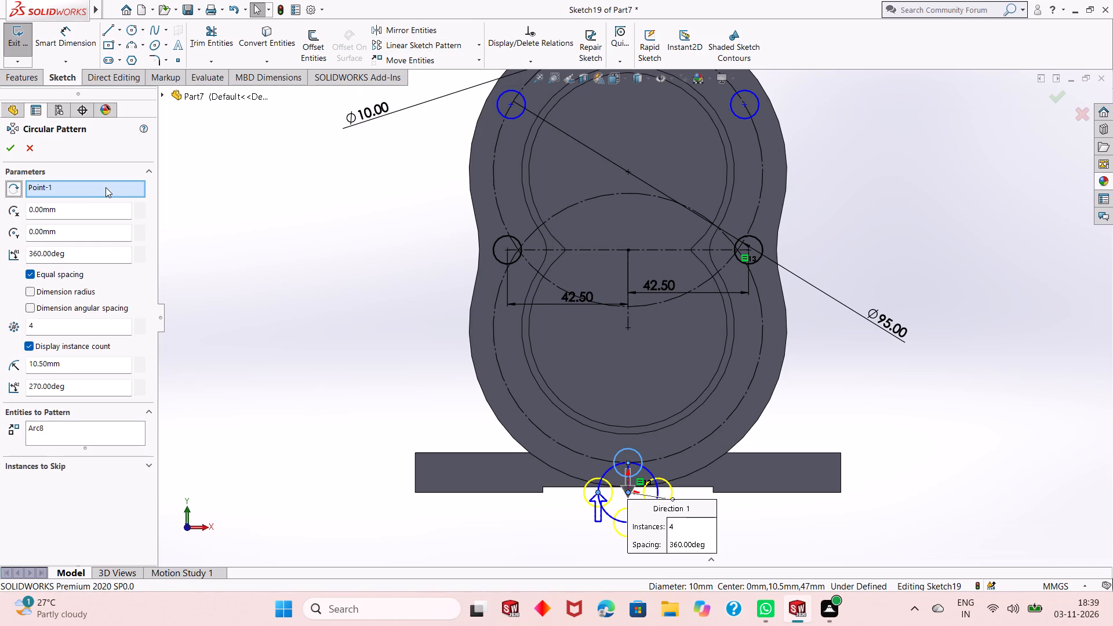
pyautogui.rightClick(106, 187)
pyautogui.click(124, 212)
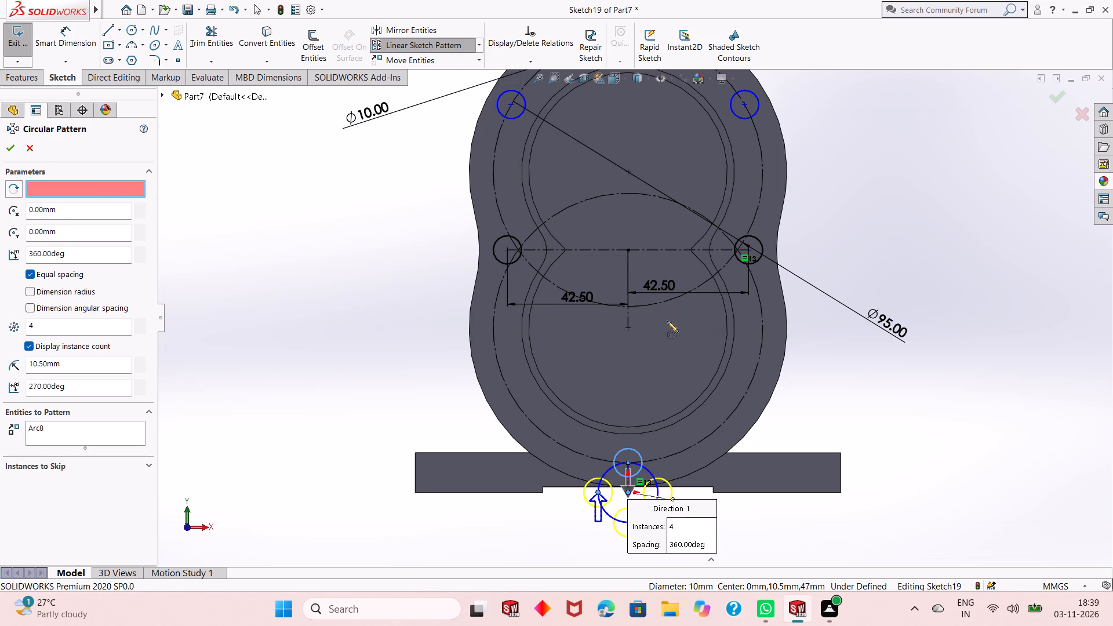
pyautogui.click(628, 329)
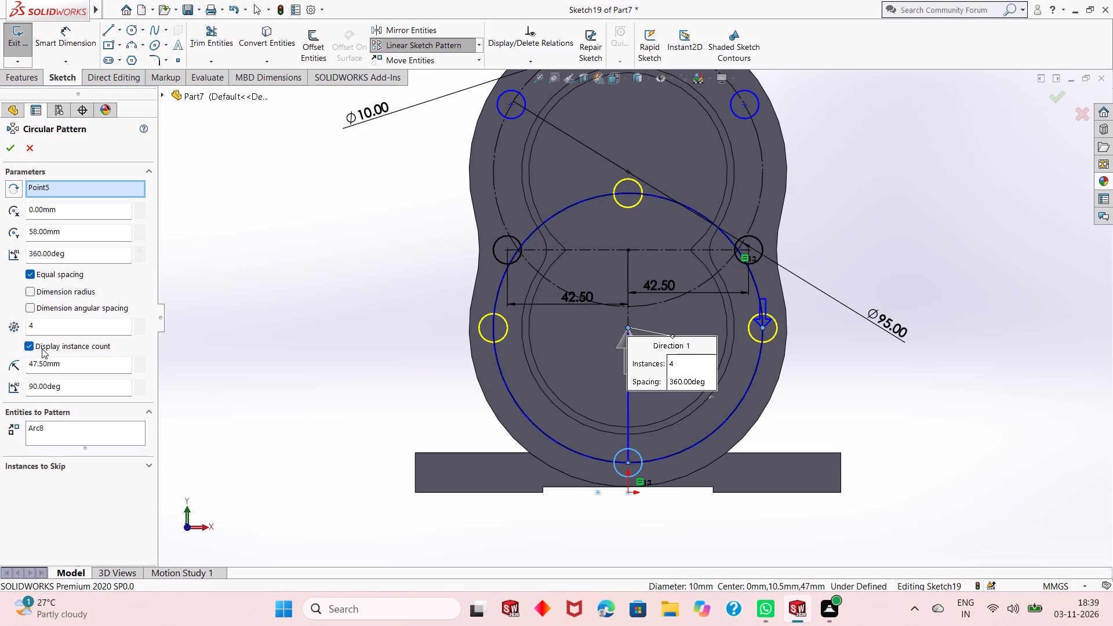
pyautogui.doubleClick(61, 332)
pyautogui.press('2')
pyautogui.press('Return')
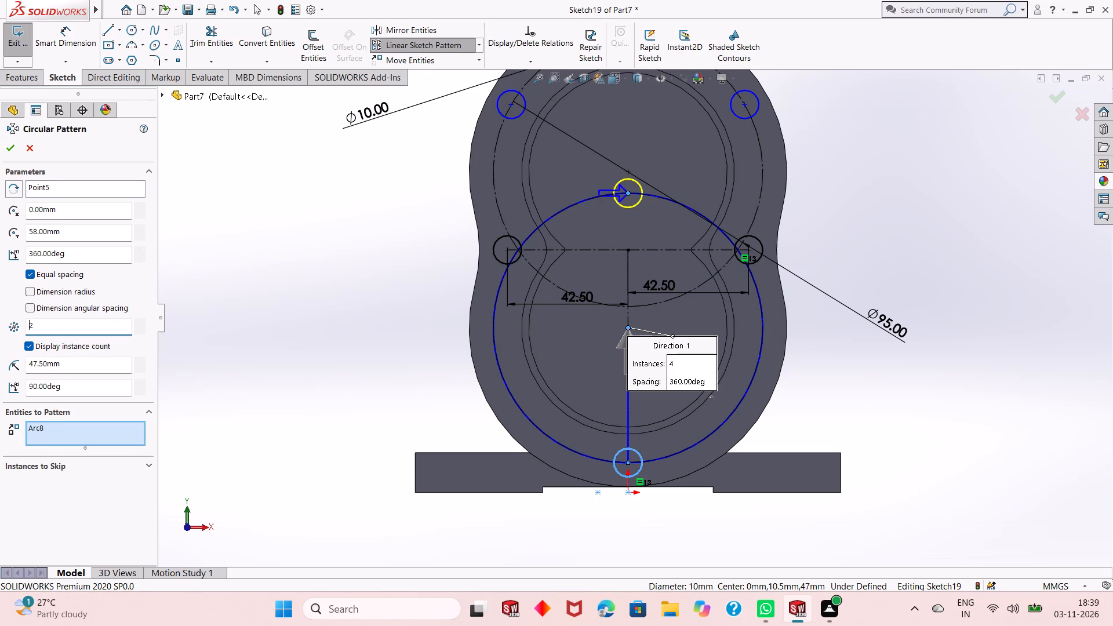
pyautogui.doubleClick(93, 257)
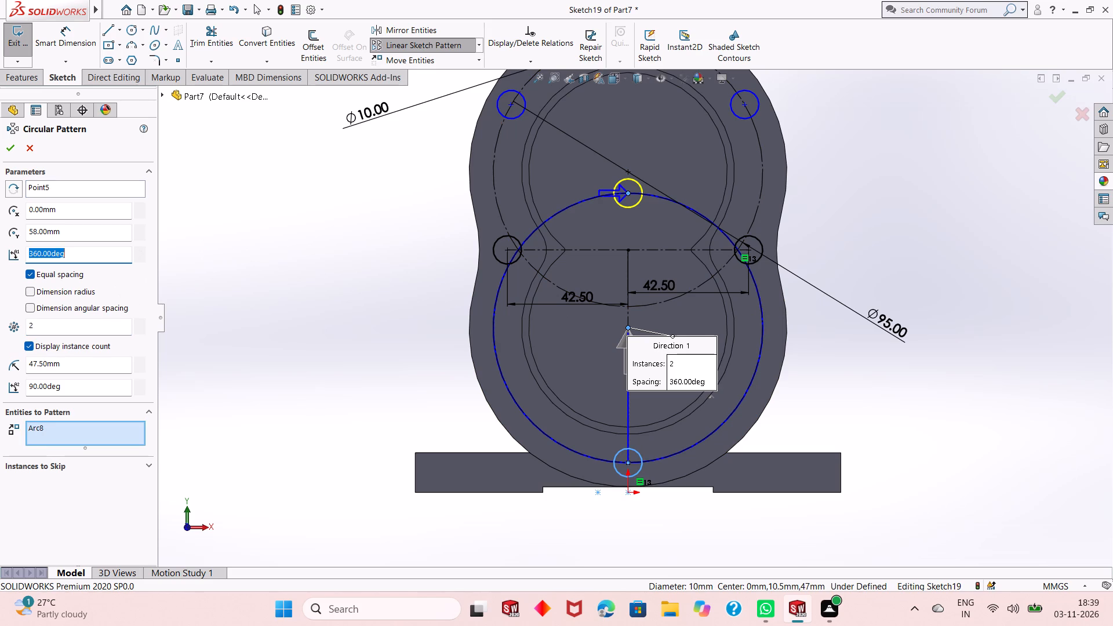
pyautogui.write('60')
pyautogui.press('Return')
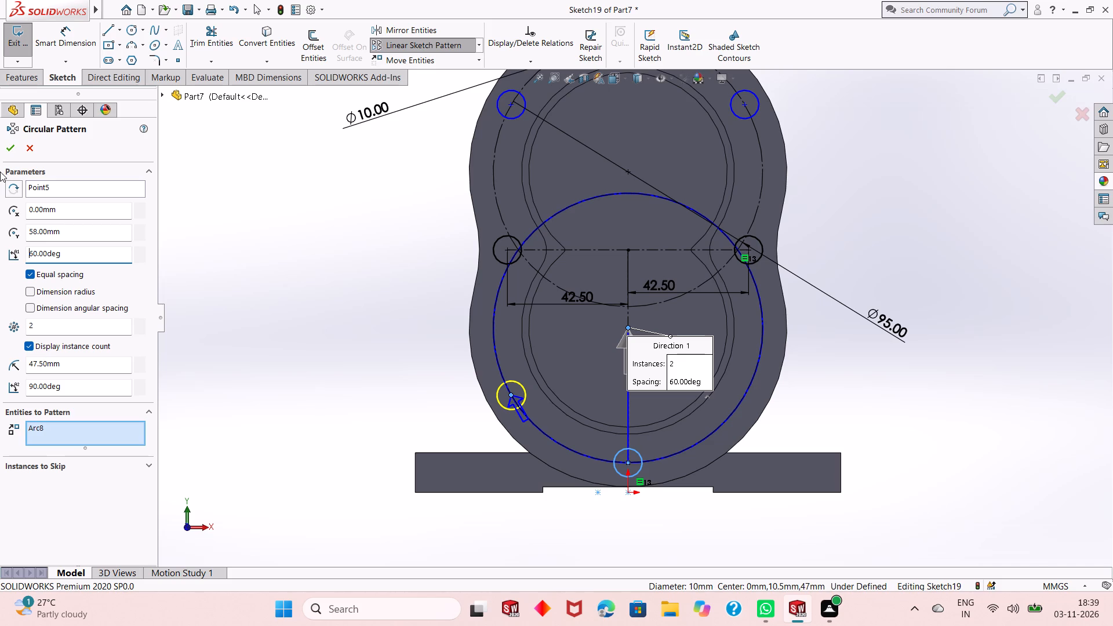
pyautogui.click(13, 151)
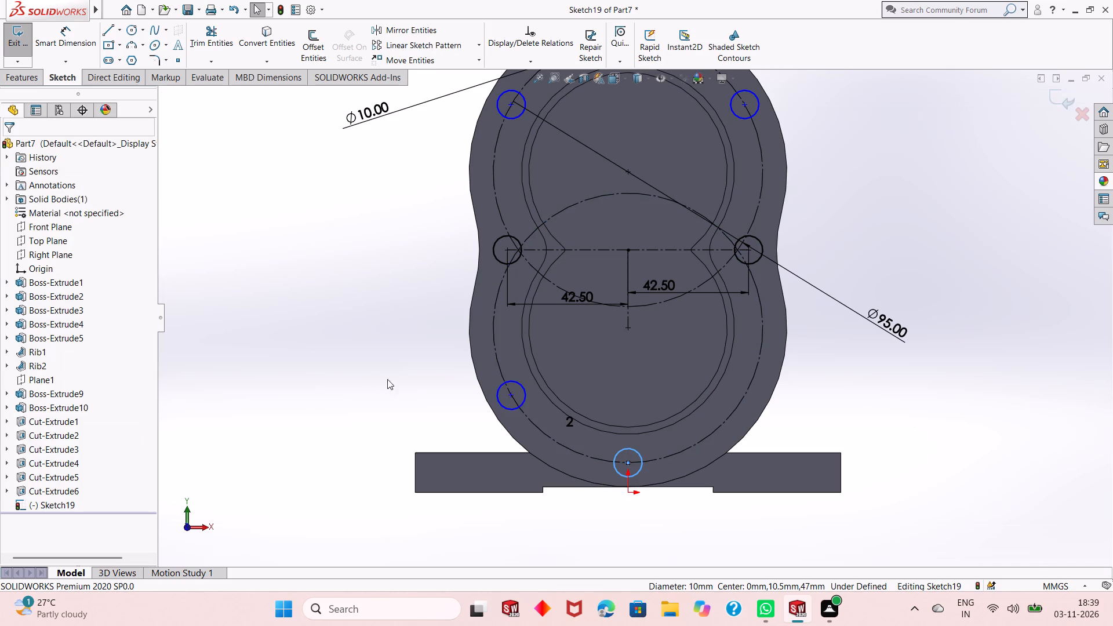
pyautogui.click(306, 184)
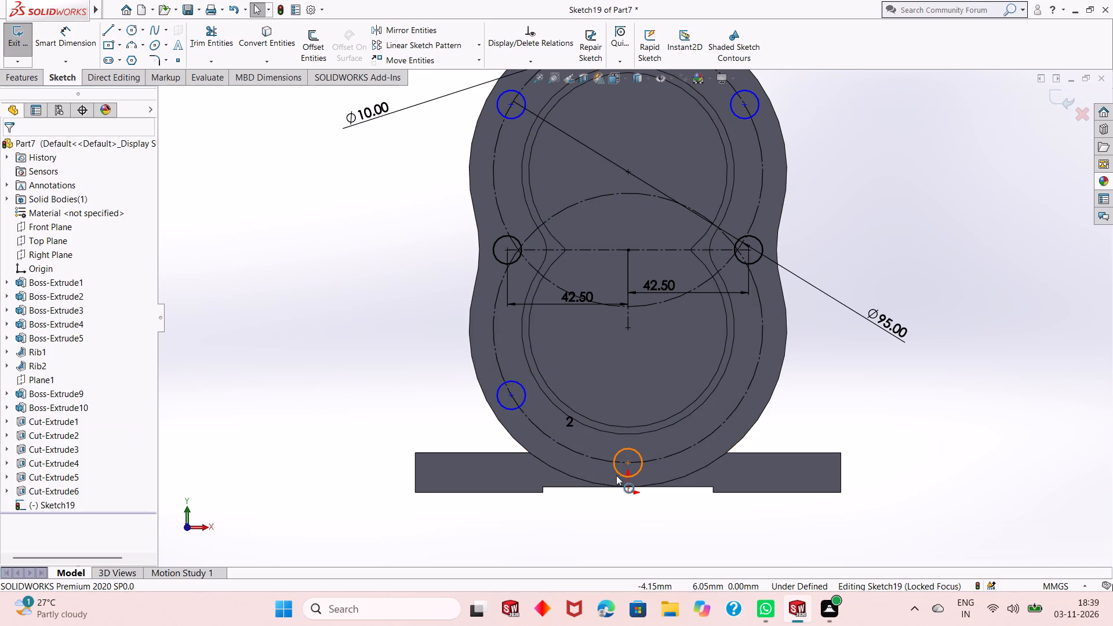
# Create a circular sketch pattern of the bottom 10 mm circle about the lower lobe's centre with 2 instances at 300 degrees.
pyautogui.click(617, 476)
pyautogui.click(483, 43)
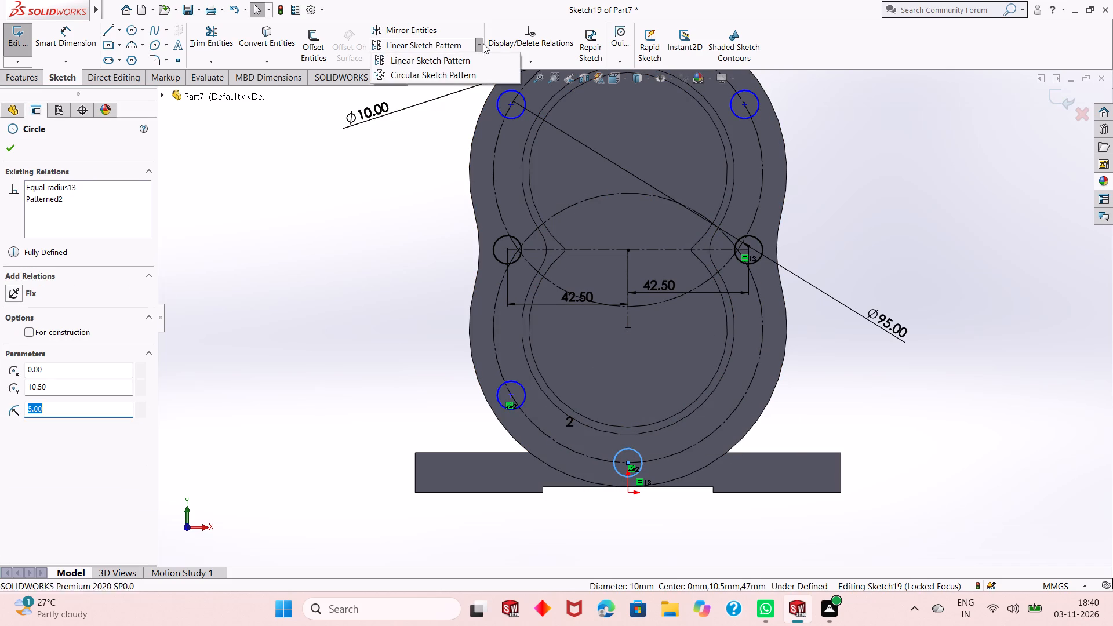
pyautogui.click(479, 77)
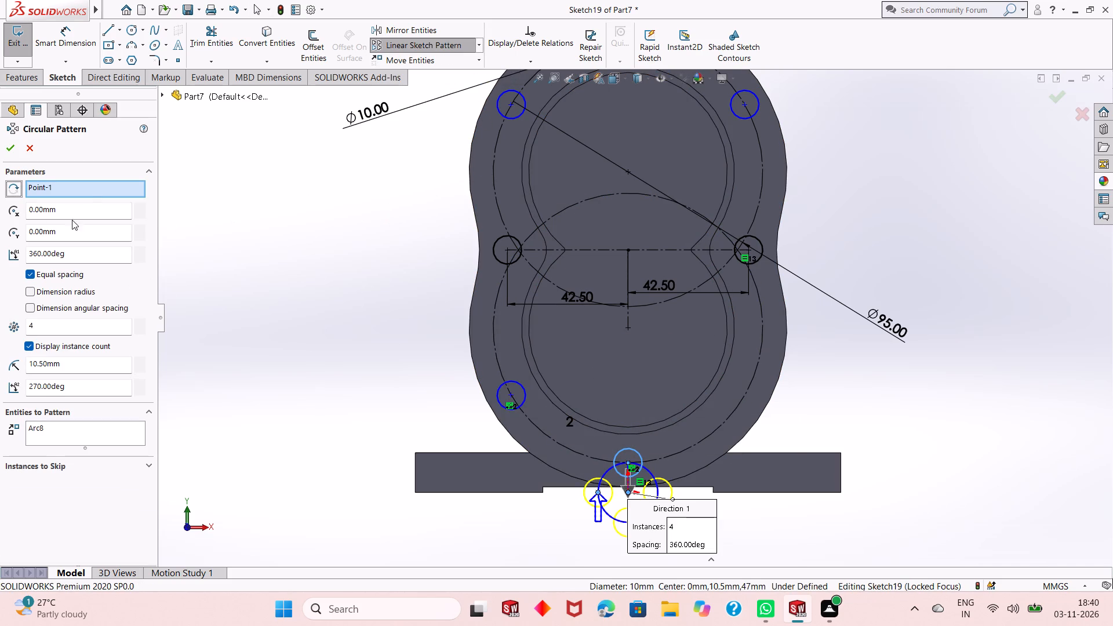
pyautogui.rightClick(90, 190)
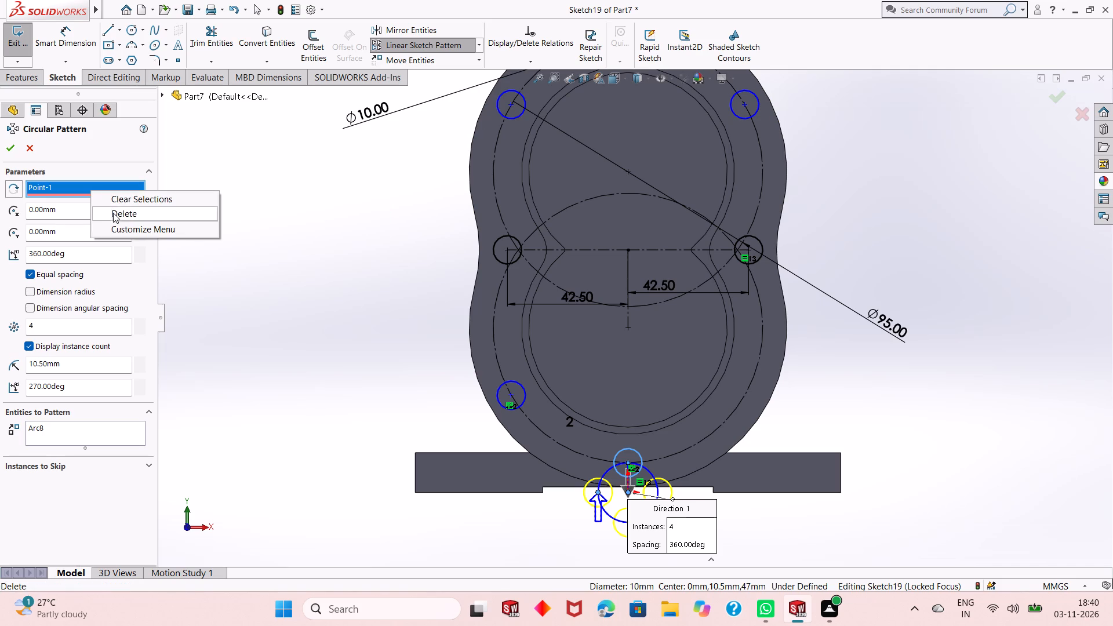
pyautogui.click(114, 213)
pyautogui.click(626, 330)
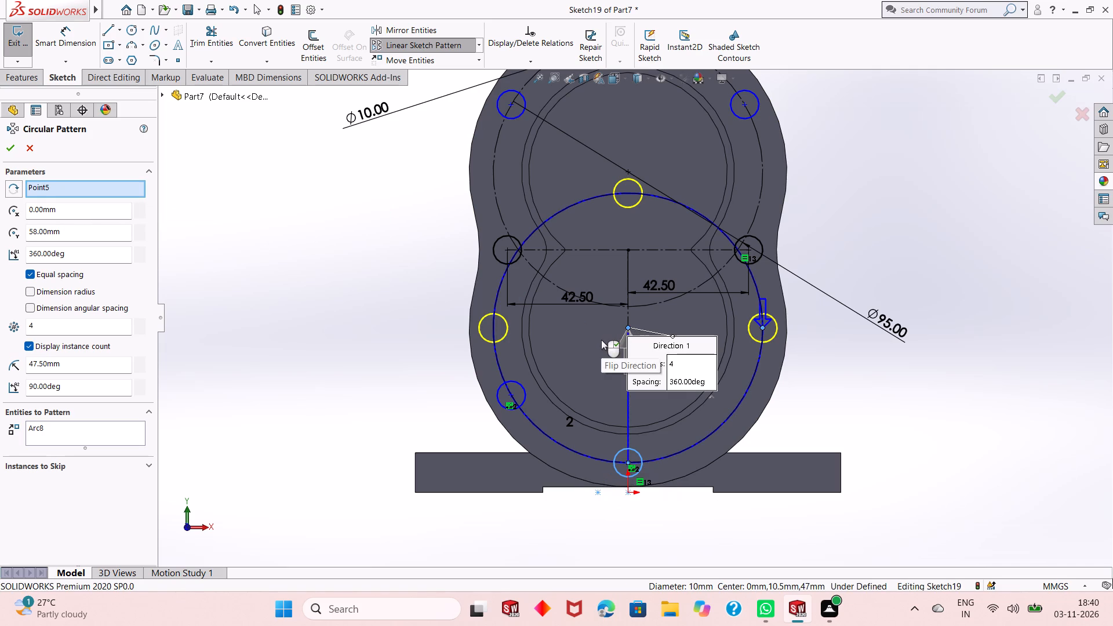
pyautogui.doubleClick(83, 246)
pyautogui.doubleClick(84, 256)
pyautogui.write('300')
pyautogui.press('Return')
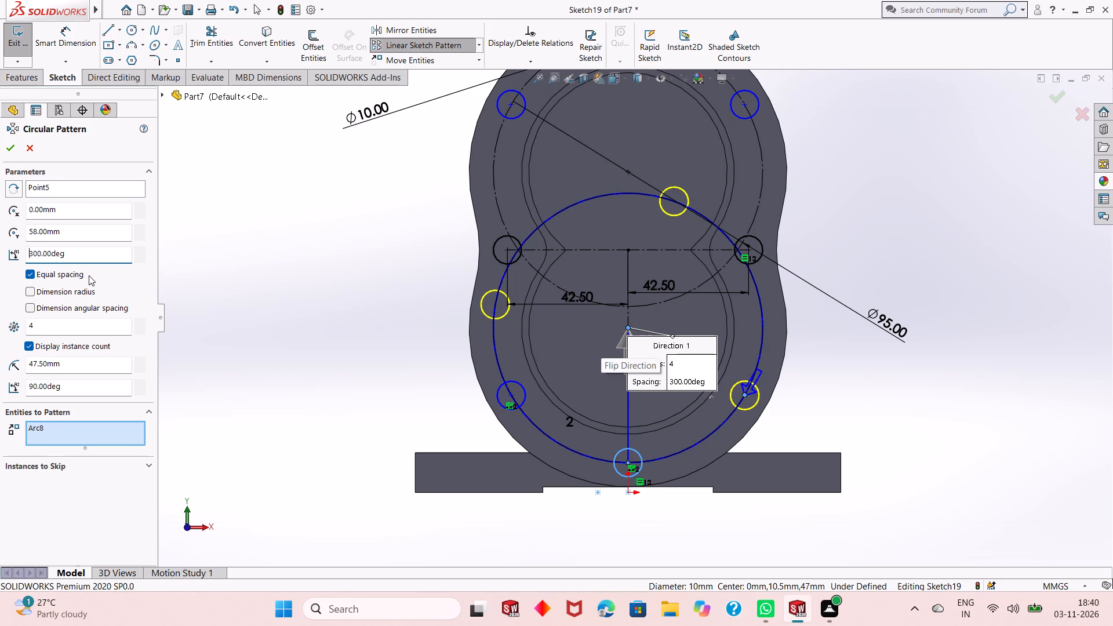
pyautogui.doubleClick(79, 326)
pyautogui.press('2')
pyautogui.press('Return')
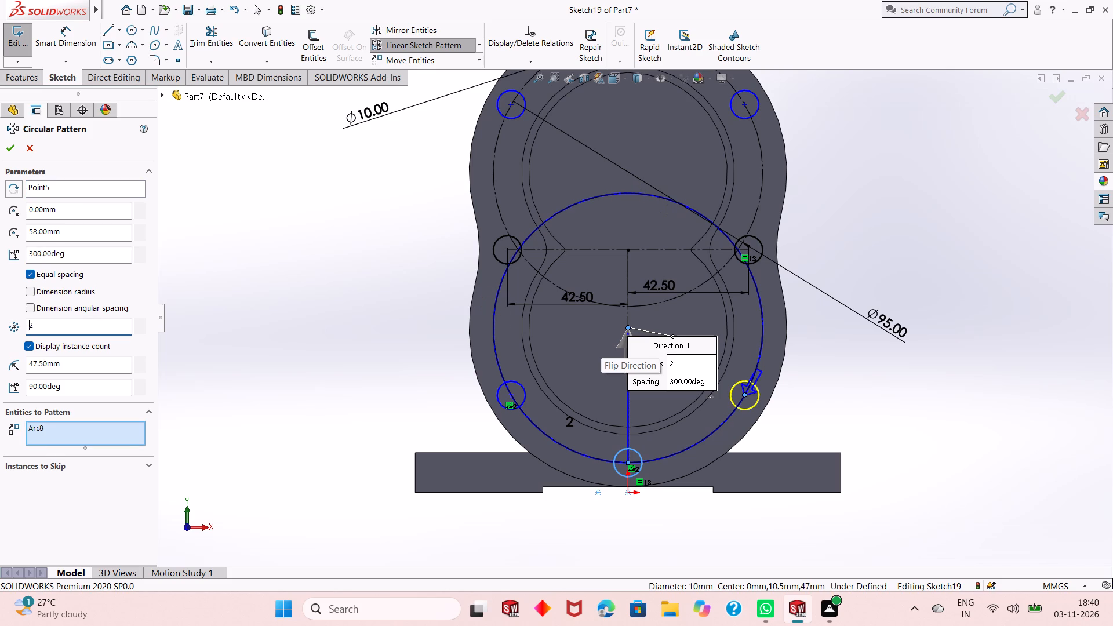
pyautogui.click(10, 151)
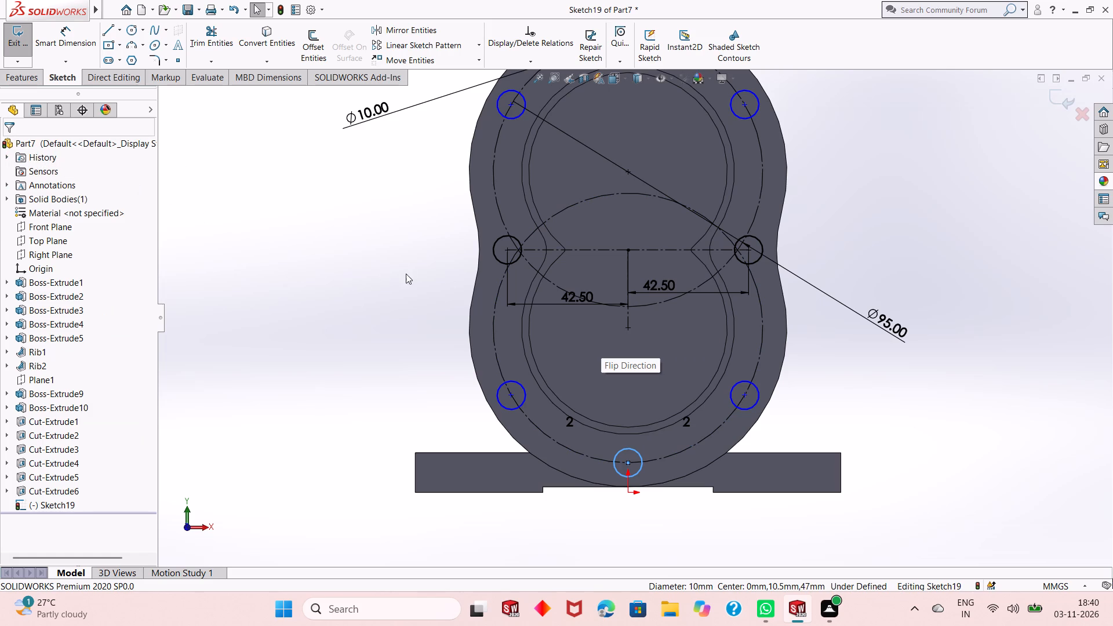
pyautogui.click(380, 279)
# Make the centres of the lower-left and lower-right hole circles coincident with the lower construction circle.
pyautogui.scroll(1, 606, 372)
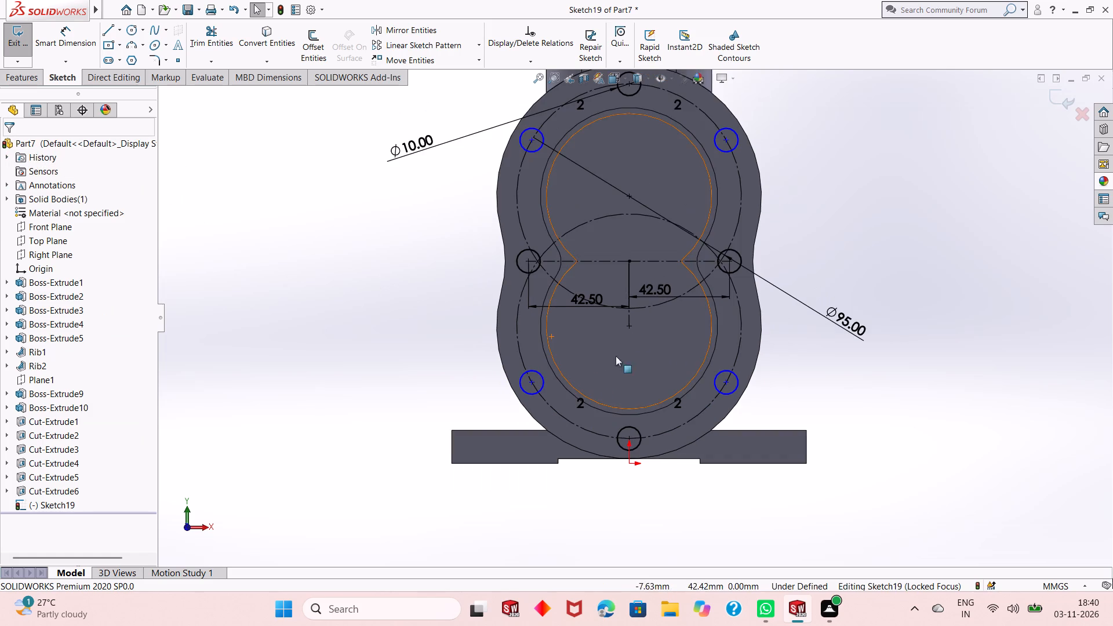
pyautogui.click(534, 384)
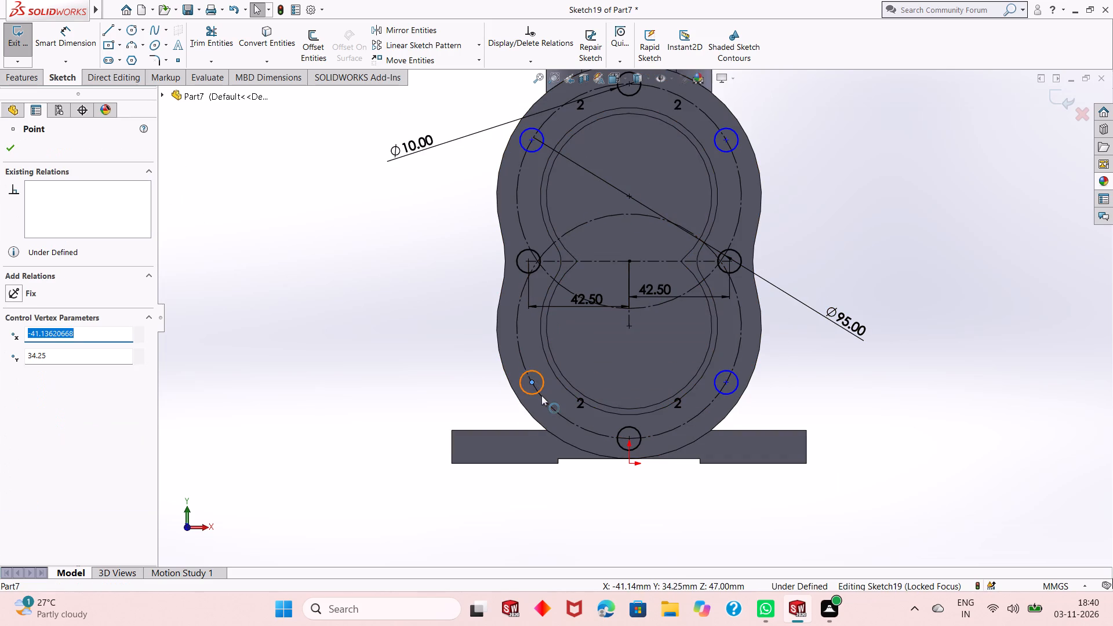
pyautogui.keyDown('ctrl'); pyautogui.click(543, 396); pyautogui.keyUp('ctrl')
pyautogui.click(595, 341)
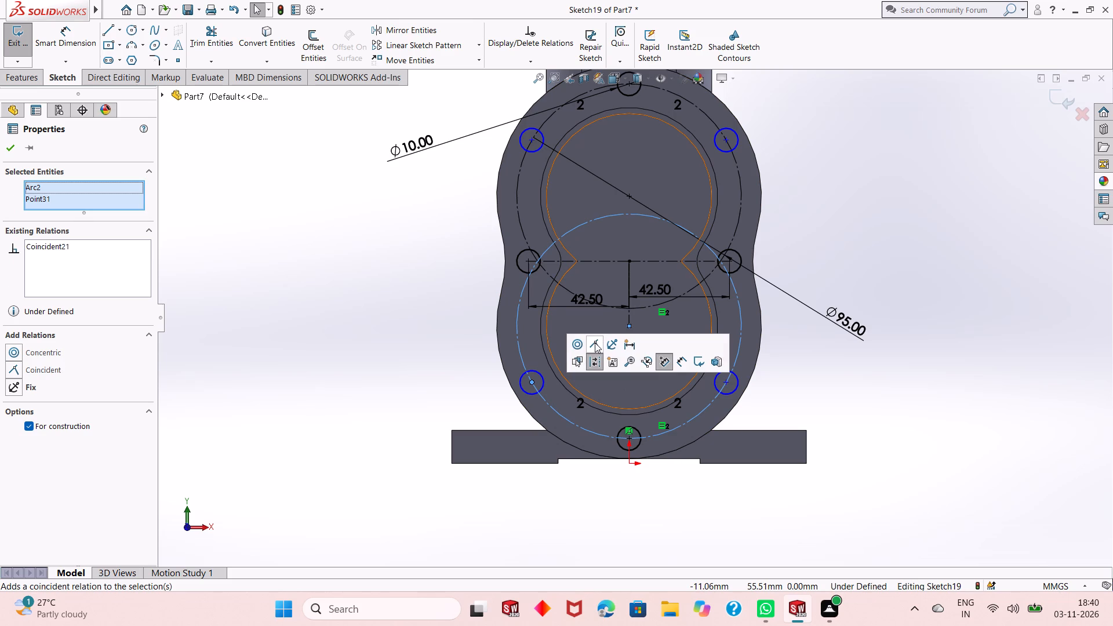
pyautogui.click(873, 270)
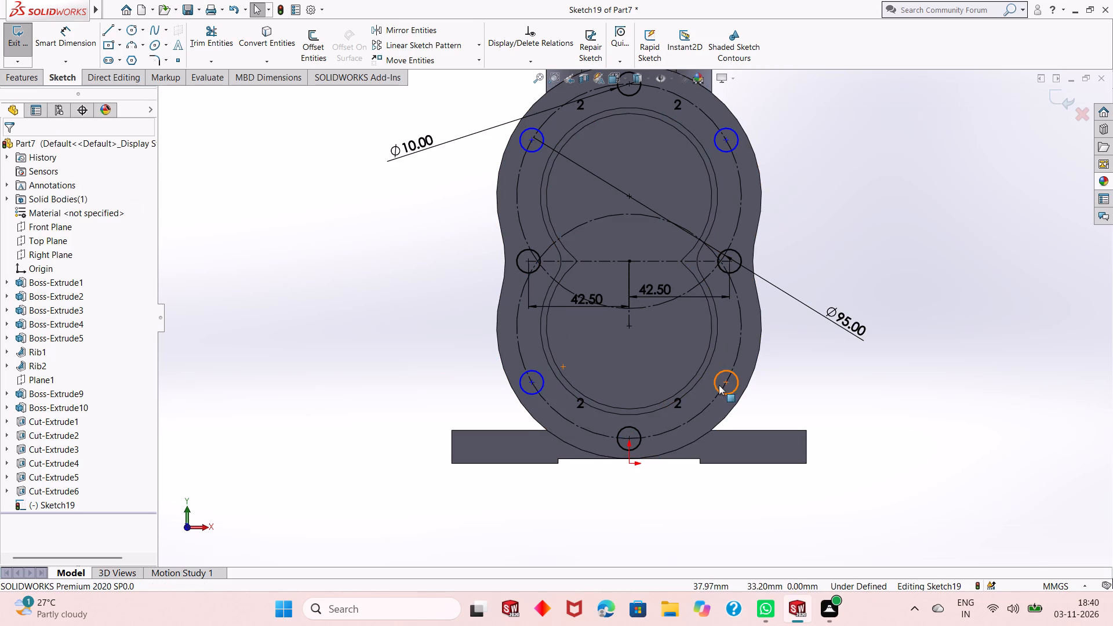
pyautogui.click(723, 383)
pyautogui.keyDown('ctrl'); pyautogui.click(735, 356); pyautogui.keyUp('ctrl')
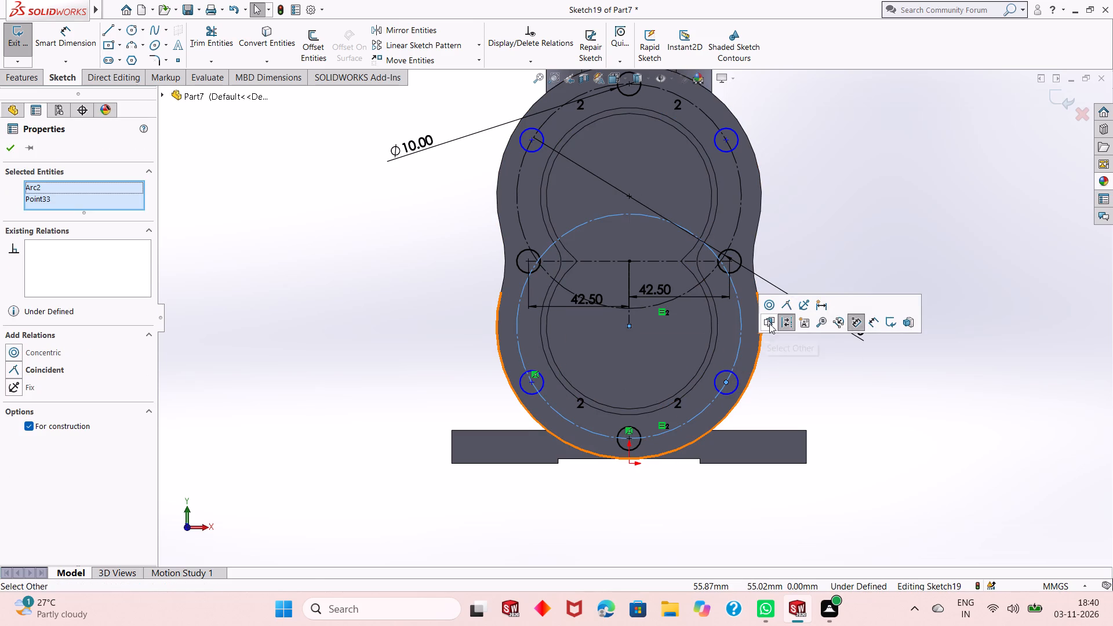
pyautogui.click(791, 301)
pyautogui.click(814, 256)
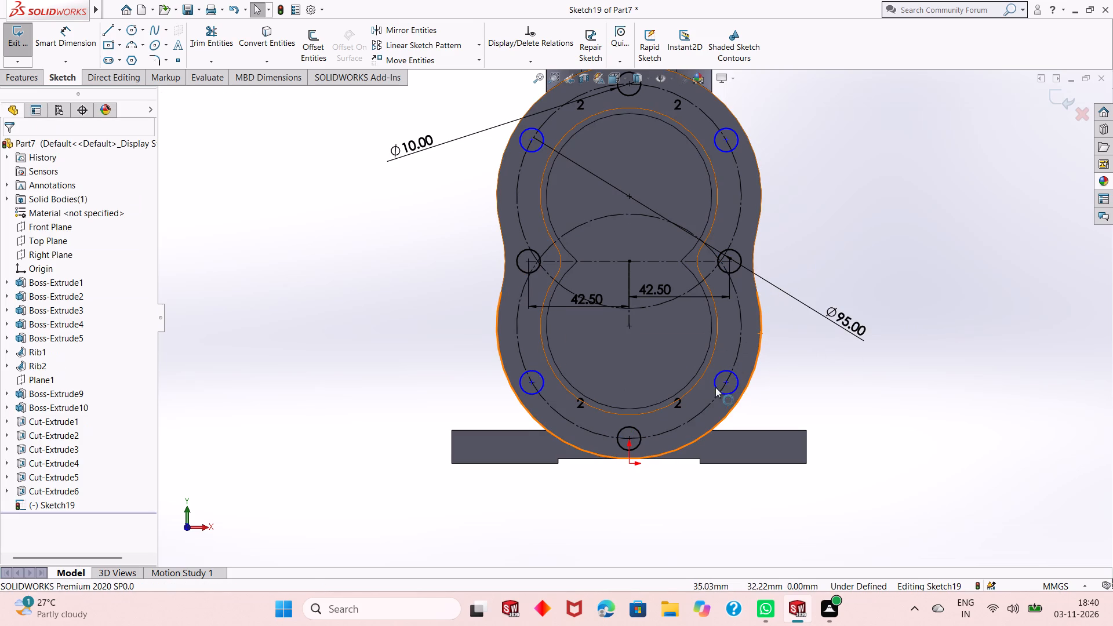
# Apply a fixed relation to the lower-right hole circle's centre point.
pyautogui.click(729, 383)
pyautogui.click(762, 328)
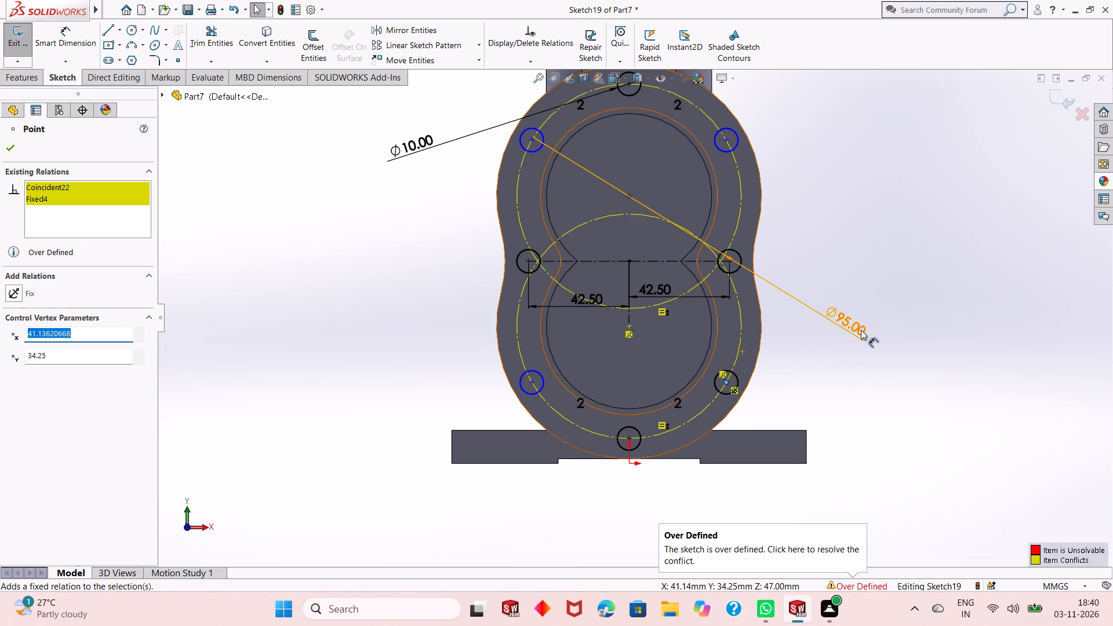
# Delete the 95 mm diameter dimension of the construction circle.
pyautogui.rightClick(830, 318)
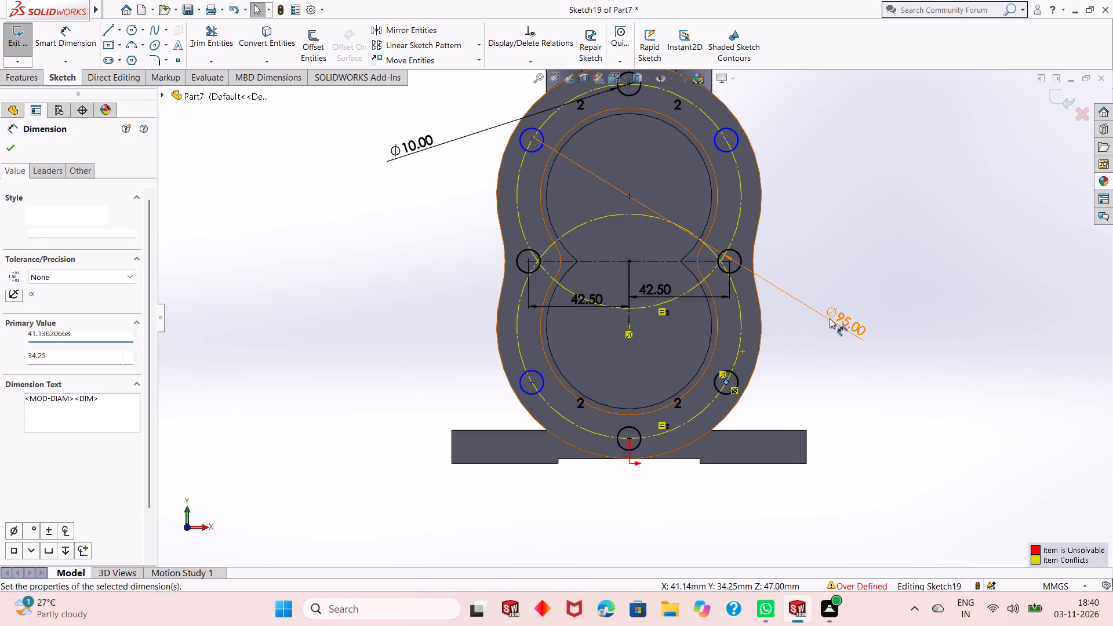
pyautogui.click(855, 469)
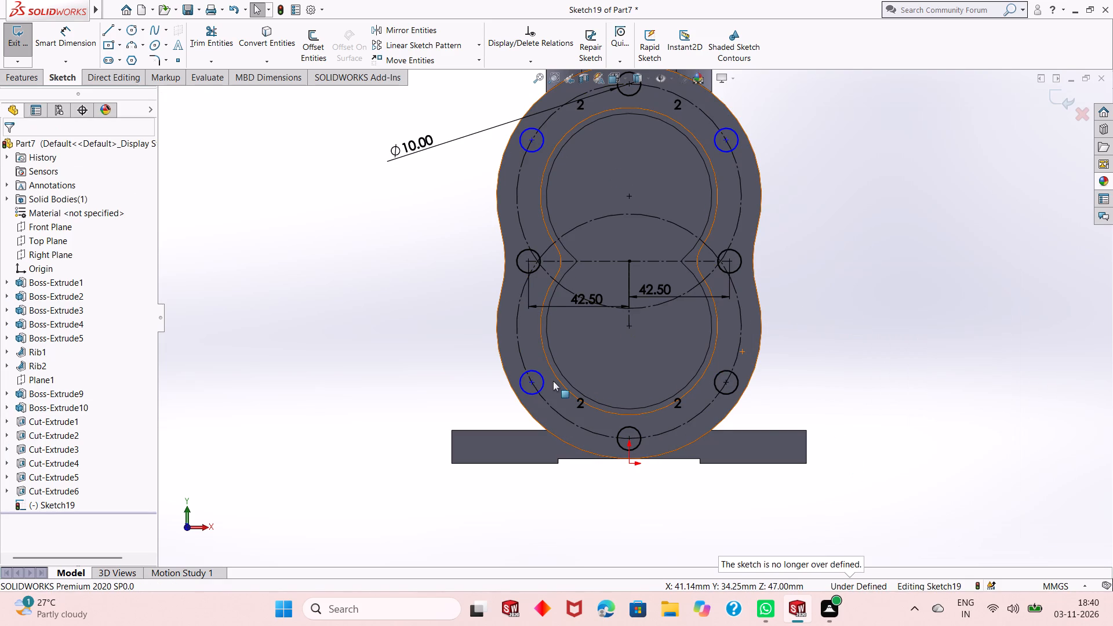
# Apply fixed relations to the centre points of the lower-left, upper-left and upper-right hole circles.
pyautogui.click(533, 384)
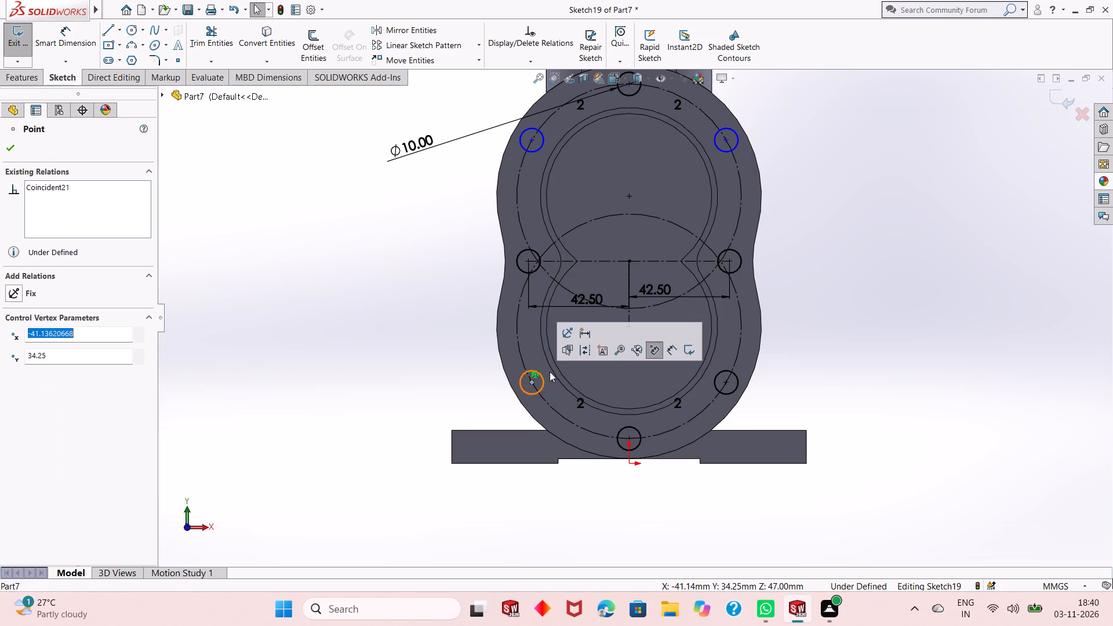
pyautogui.click(565, 331)
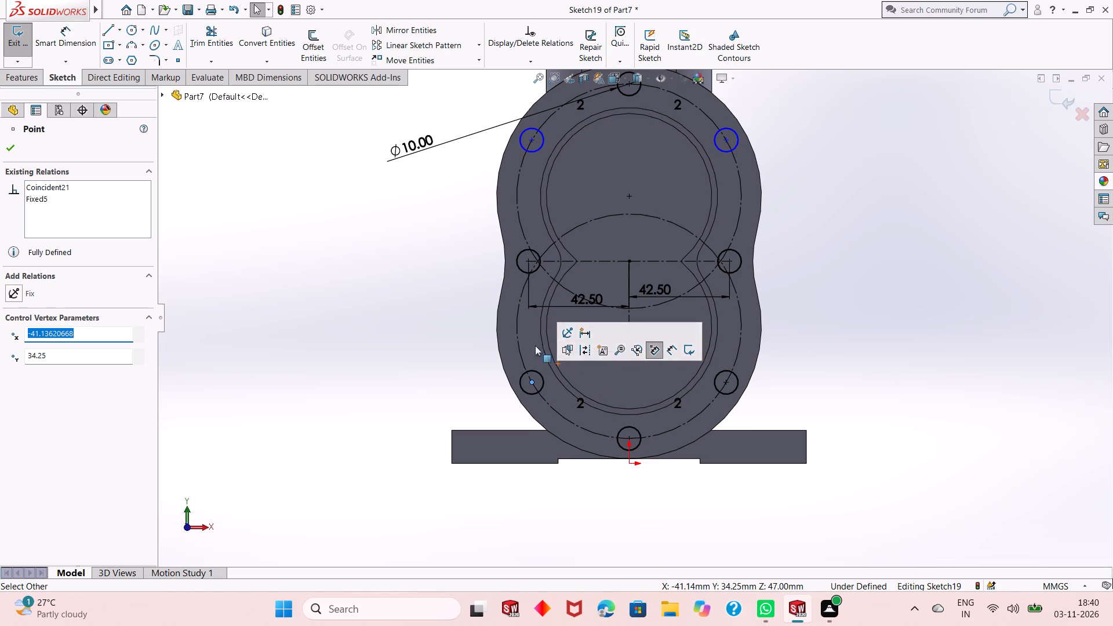
pyautogui.press('Escape')
pyautogui.scroll(2, 504, 326)
pyautogui.scroll(-4, 647, 145)
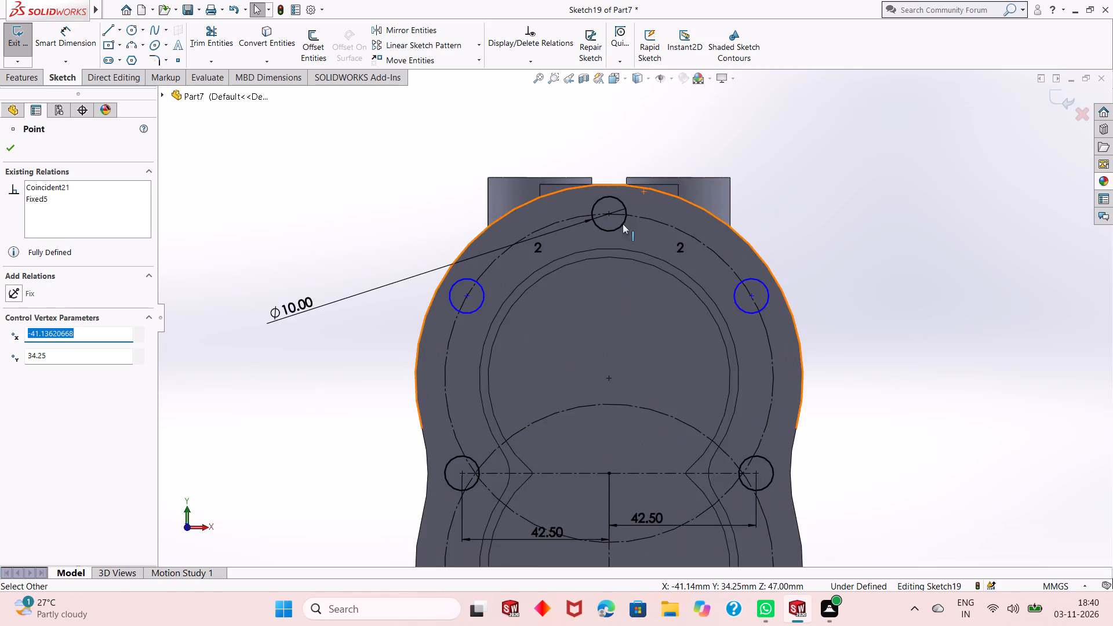
pyautogui.scroll(-1, 605, 274)
pyautogui.press('Escape')
pyautogui.press('Escape')
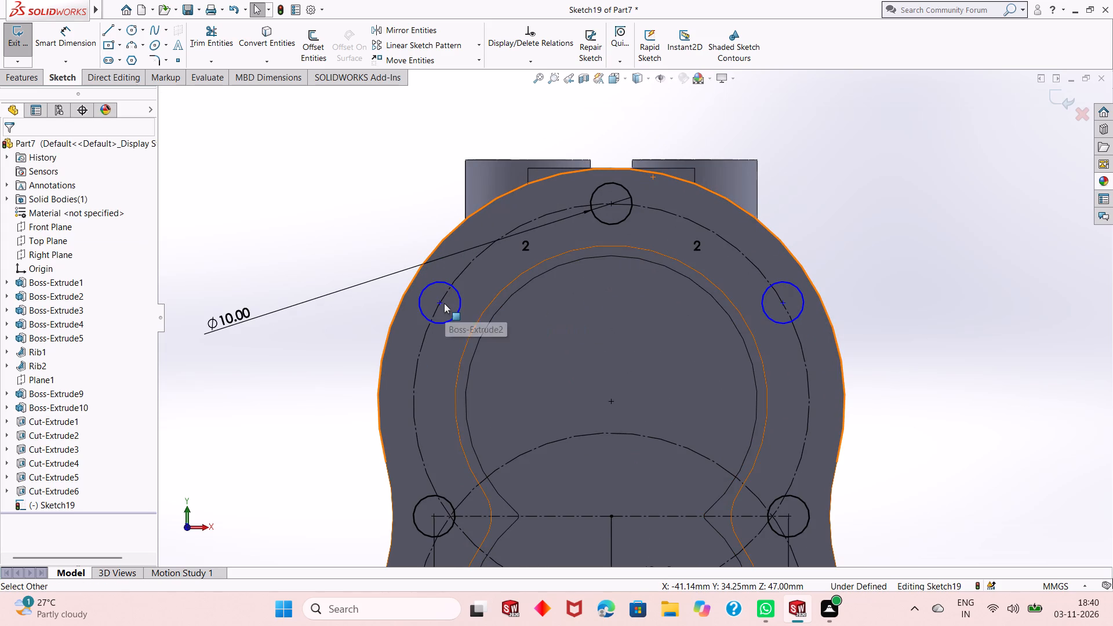
pyautogui.click(441, 303)
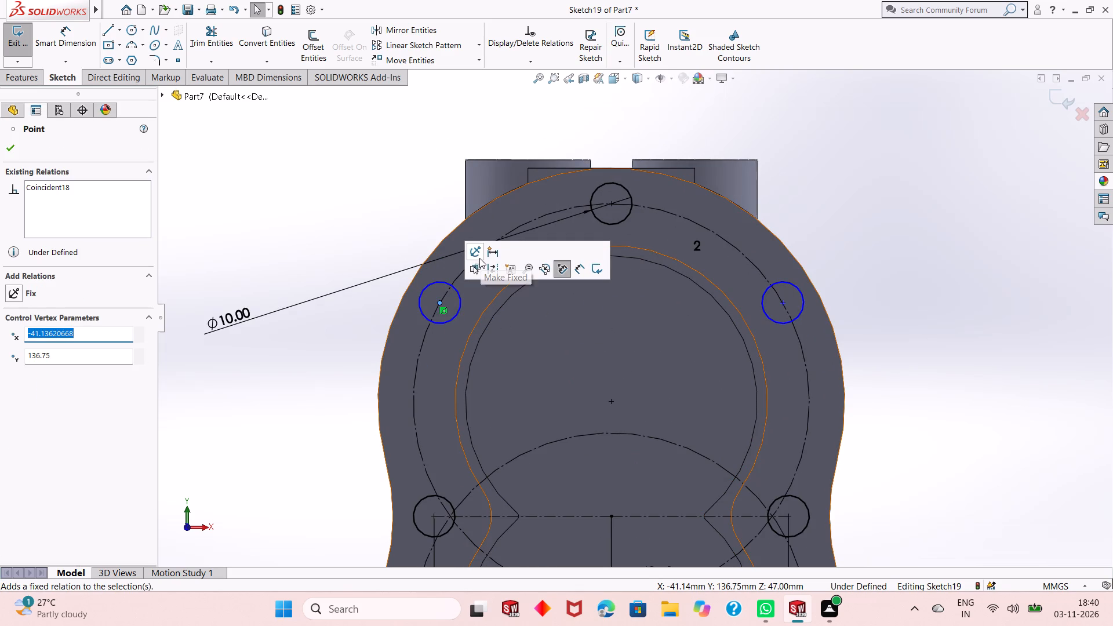
pyautogui.click(479, 258)
pyautogui.press('Escape')
pyautogui.click(784, 302)
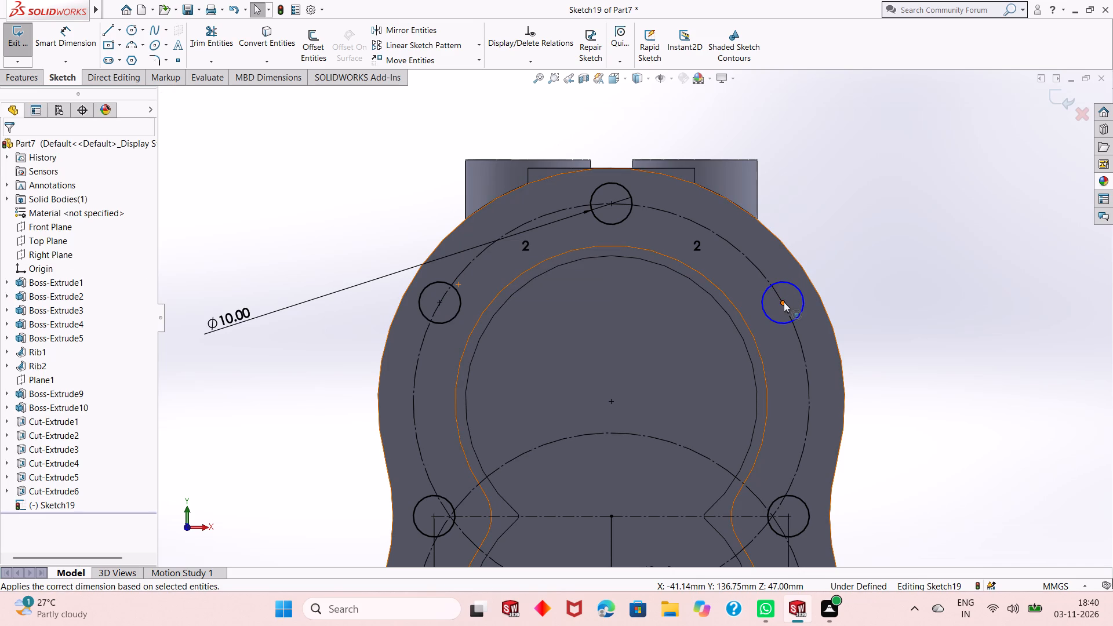
pyautogui.click(817, 249)
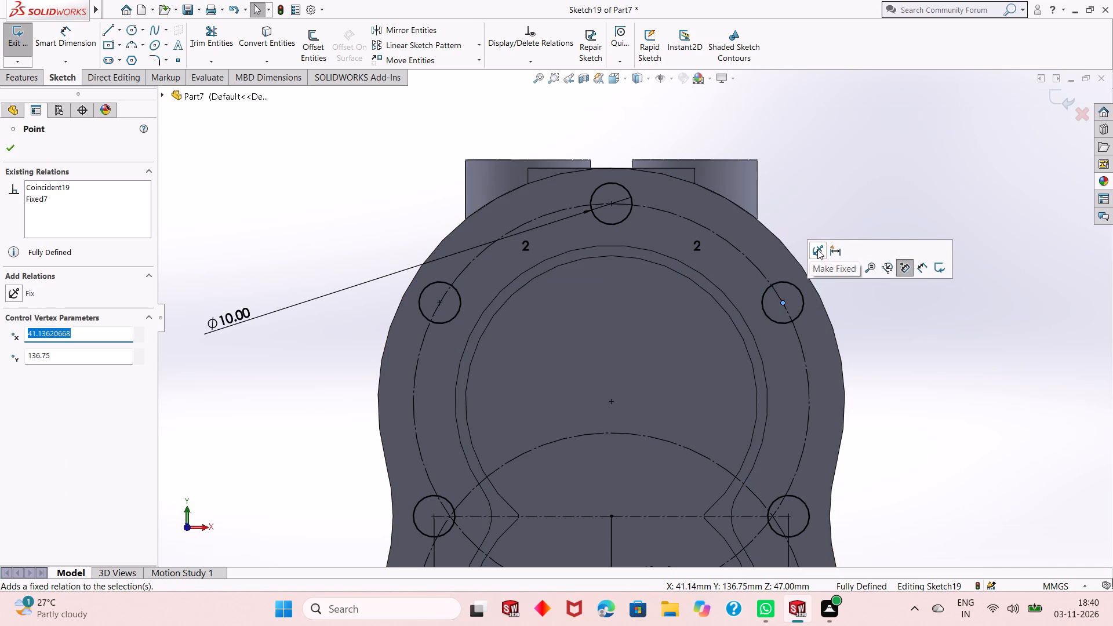
pyautogui.press('Escape')
# Finish and exit the hole-layout sketch on the flange face.
pyautogui.scroll(4, 656, 347)
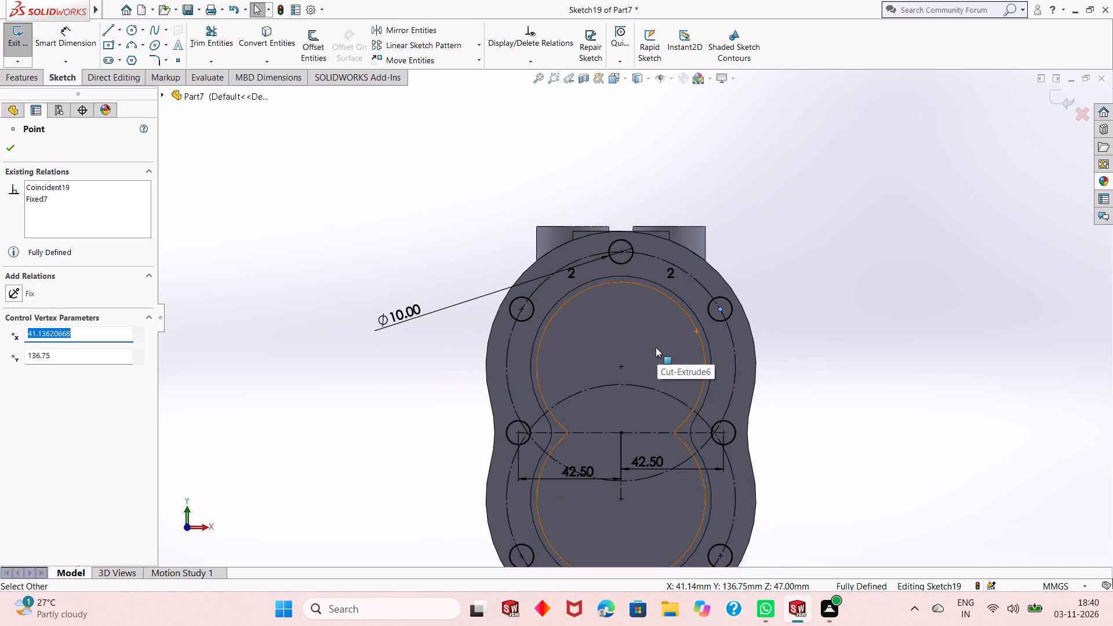
pyautogui.scroll(1, 656, 347)
pyautogui.moveTo(610, 383); pyautogui.dragTo(627, 394, button='middle')
pyautogui.press('Escape')
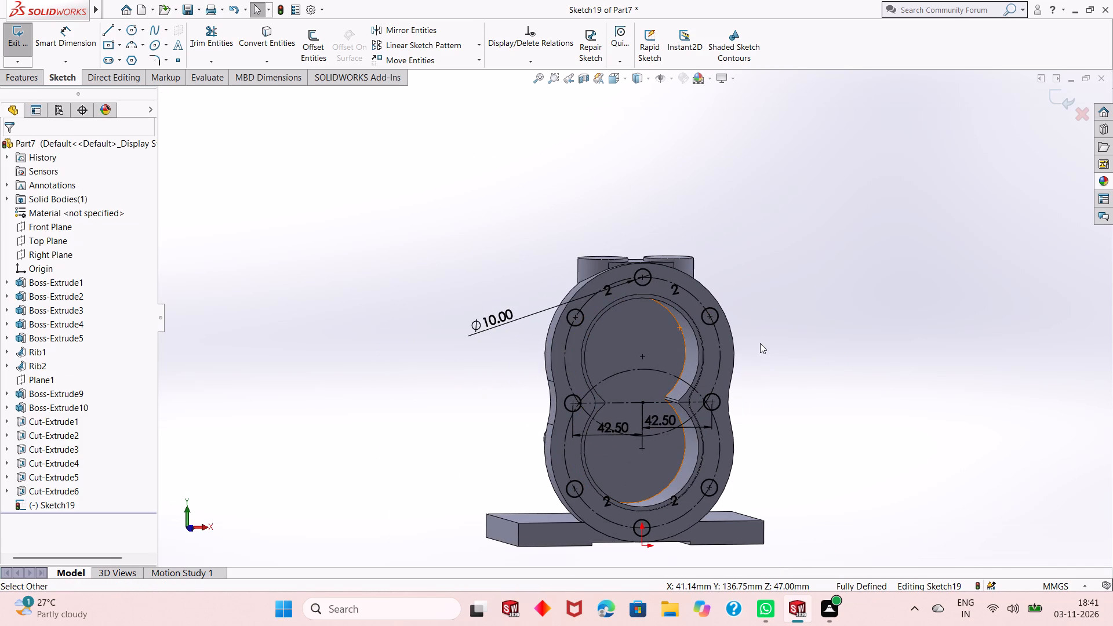
pyautogui.scroll(-1, 649, 351)
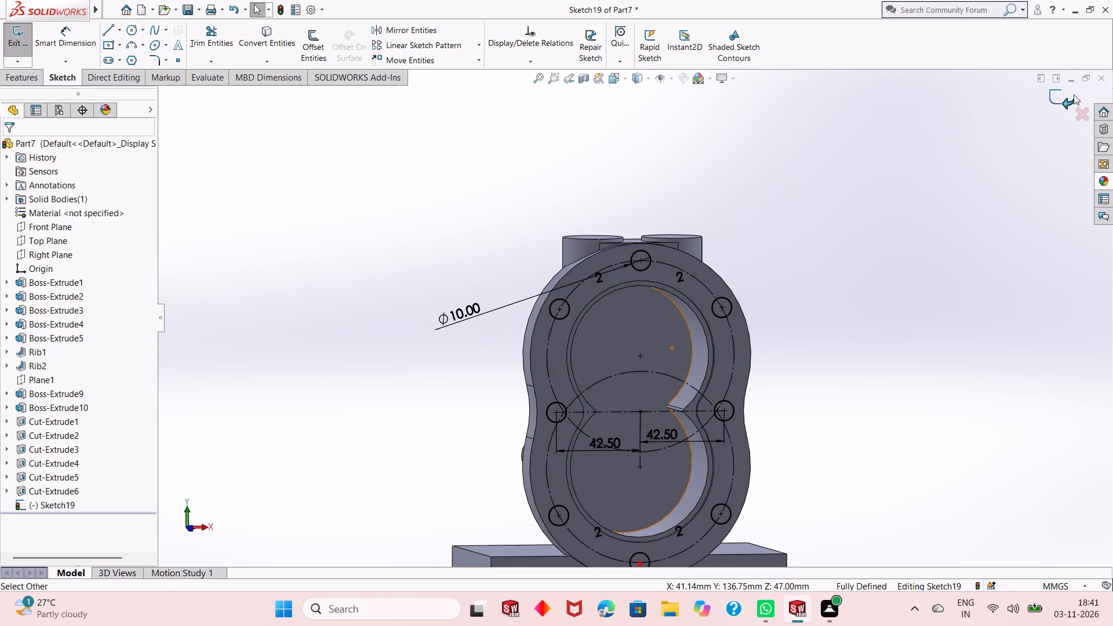
pyautogui.click(1055, 100)
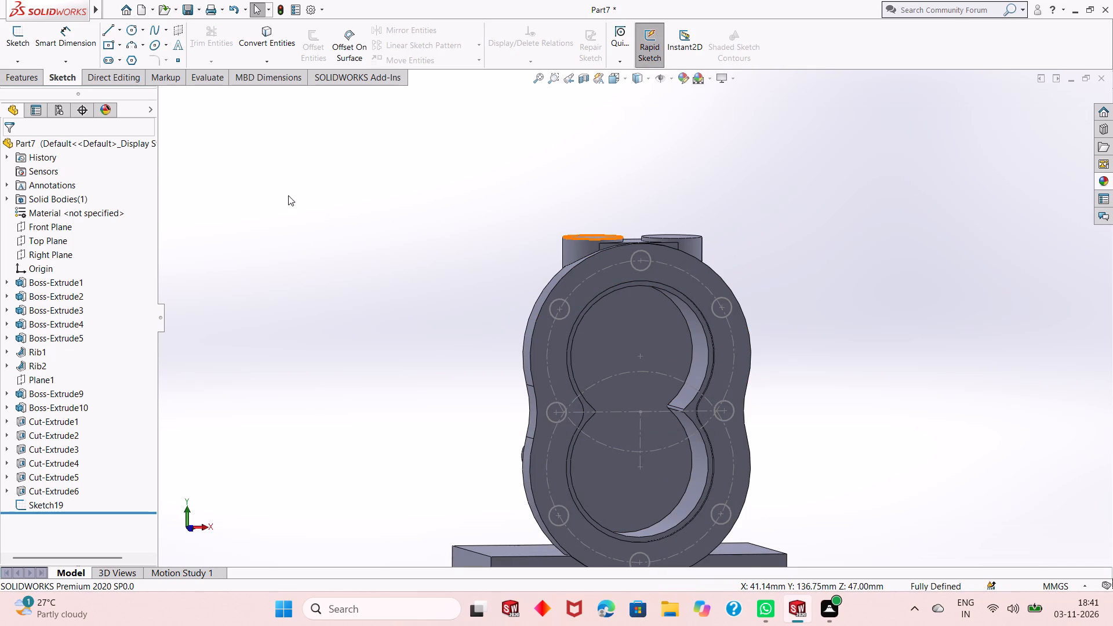
# Place ISO M10 screw-clearance Hole Wizard holes, 20 mm blind, on the flange face at the top, upper-left and upper-right layout circle centres.
pyautogui.click(28, 77)
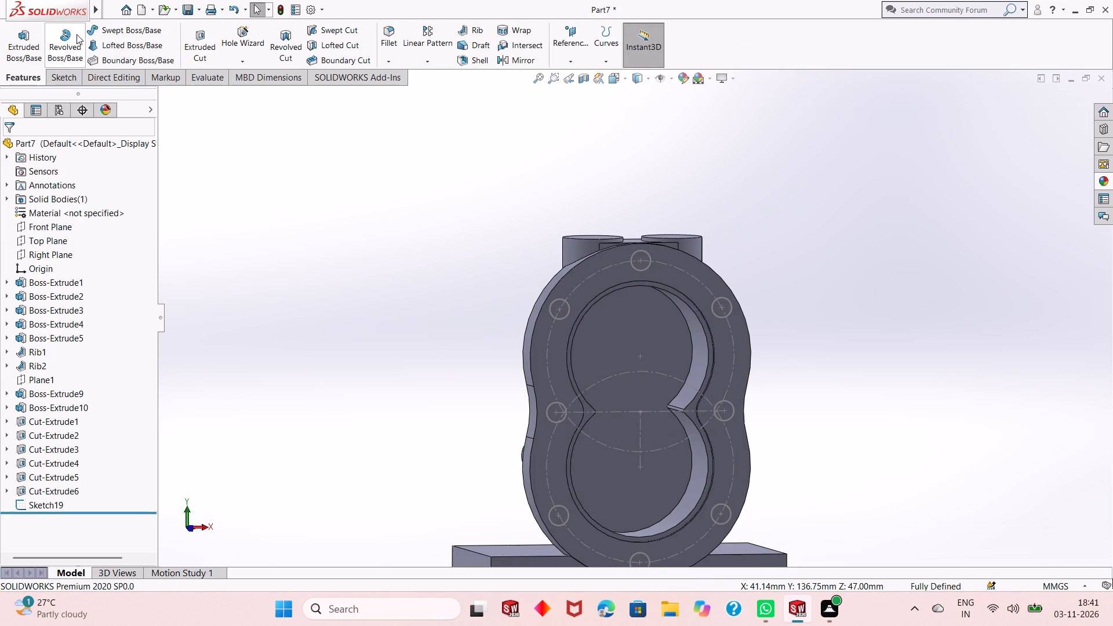
pyautogui.click(234, 40)
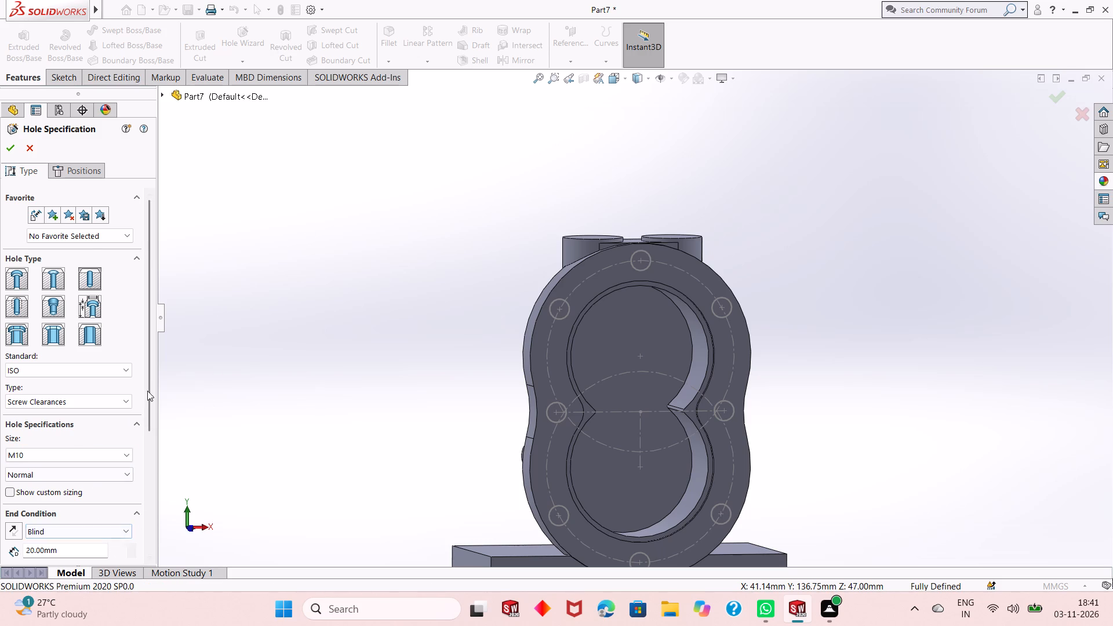
pyautogui.click(84, 173)
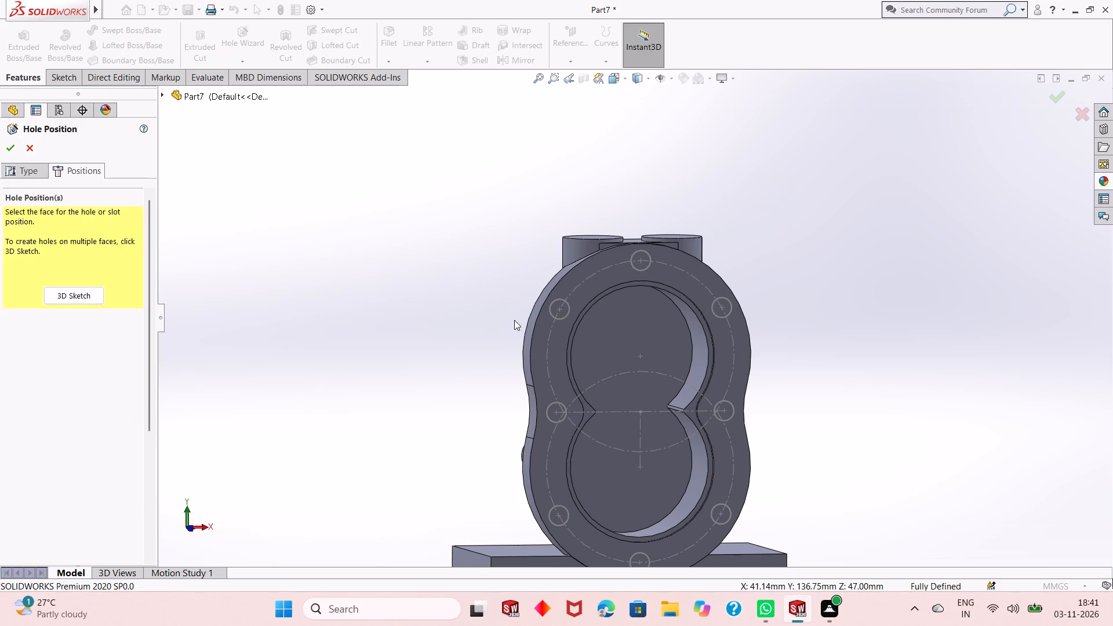
pyautogui.click(536, 355)
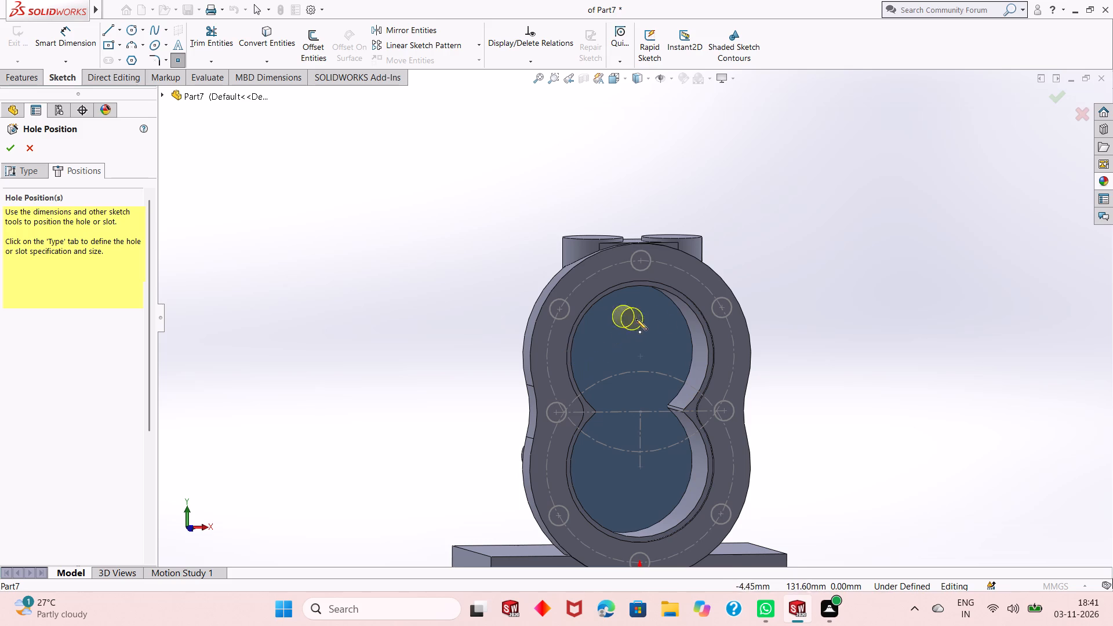
pyautogui.scroll(-3, 636, 251)
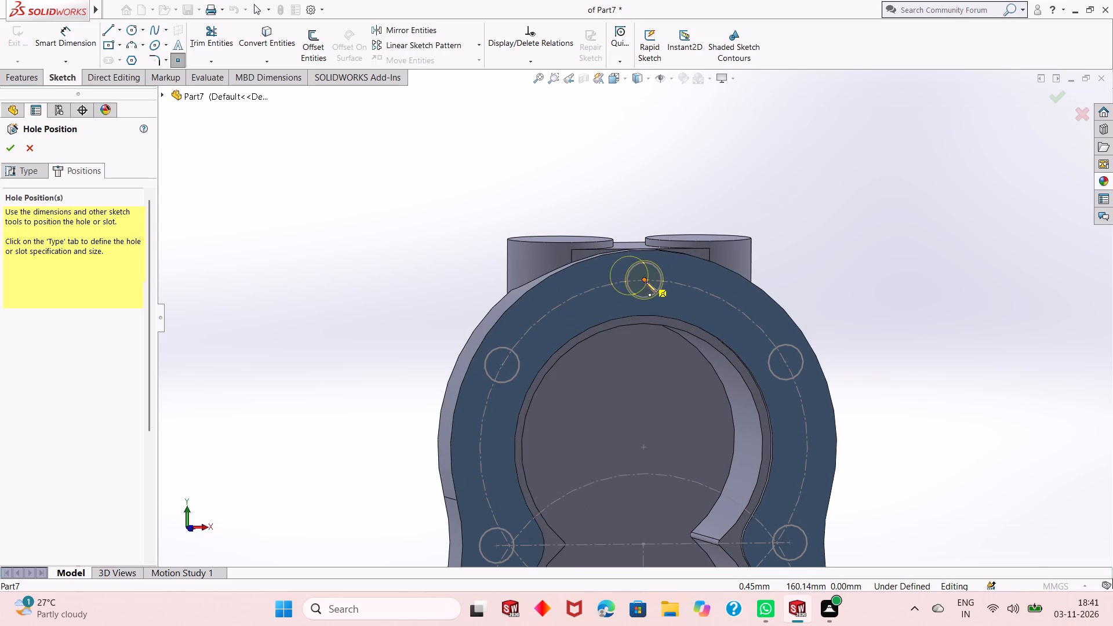
pyautogui.click(645, 279)
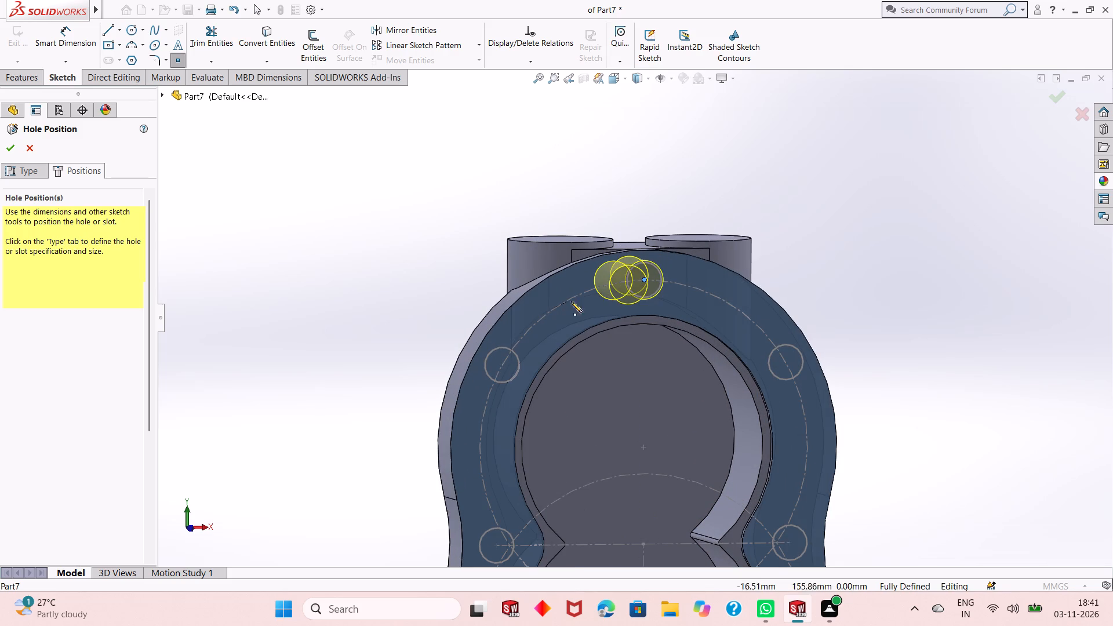
pyautogui.click(501, 364)
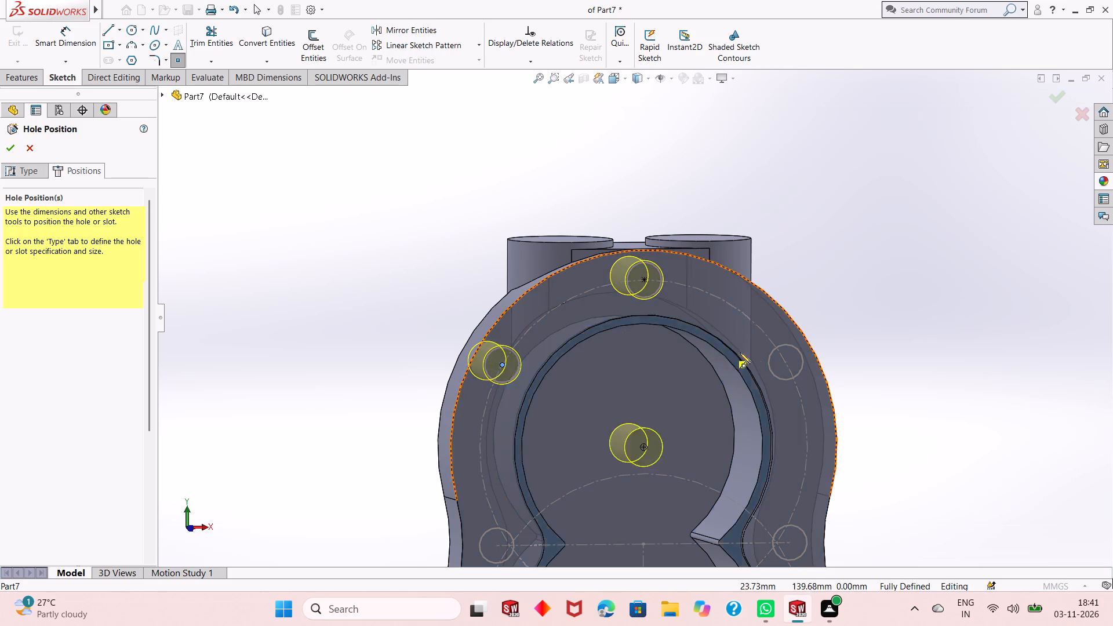
pyautogui.click(786, 359)
# Add hole positions at the centres of the two layout circles at the flange's waist, left and right.
pyautogui.scroll(3, 820, 285)
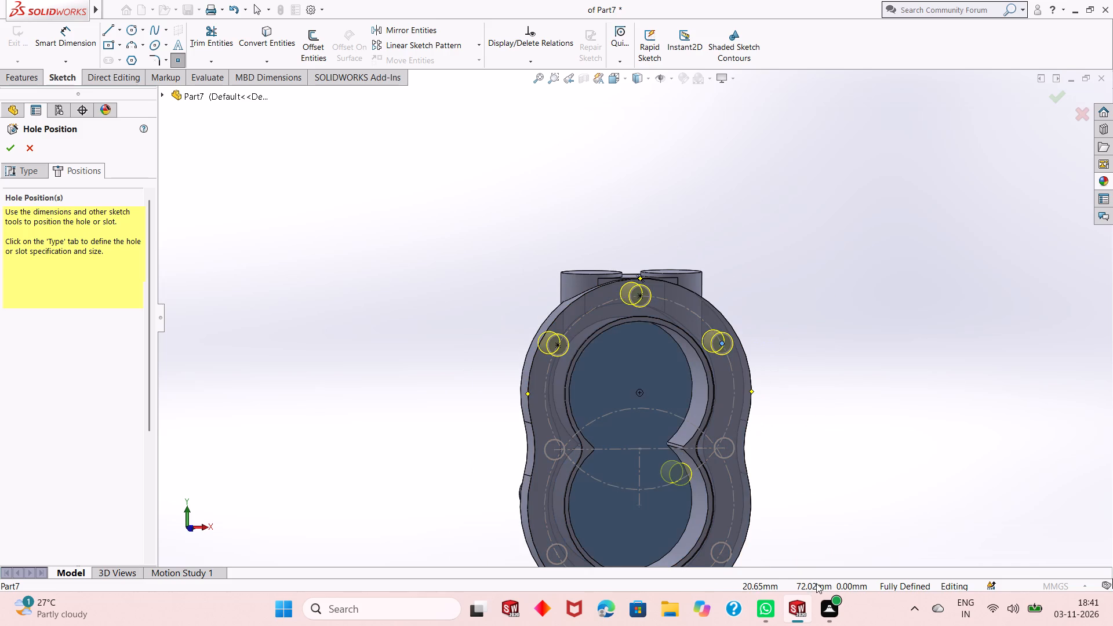
pyautogui.scroll(-3, 583, 450)
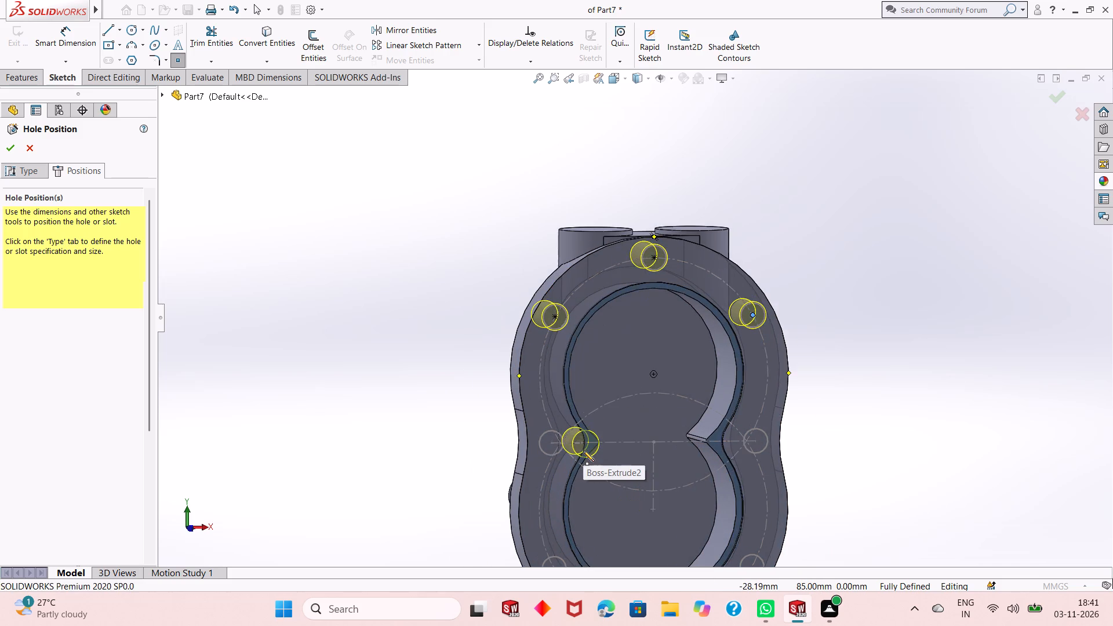
pyautogui.scroll(-4, 583, 450)
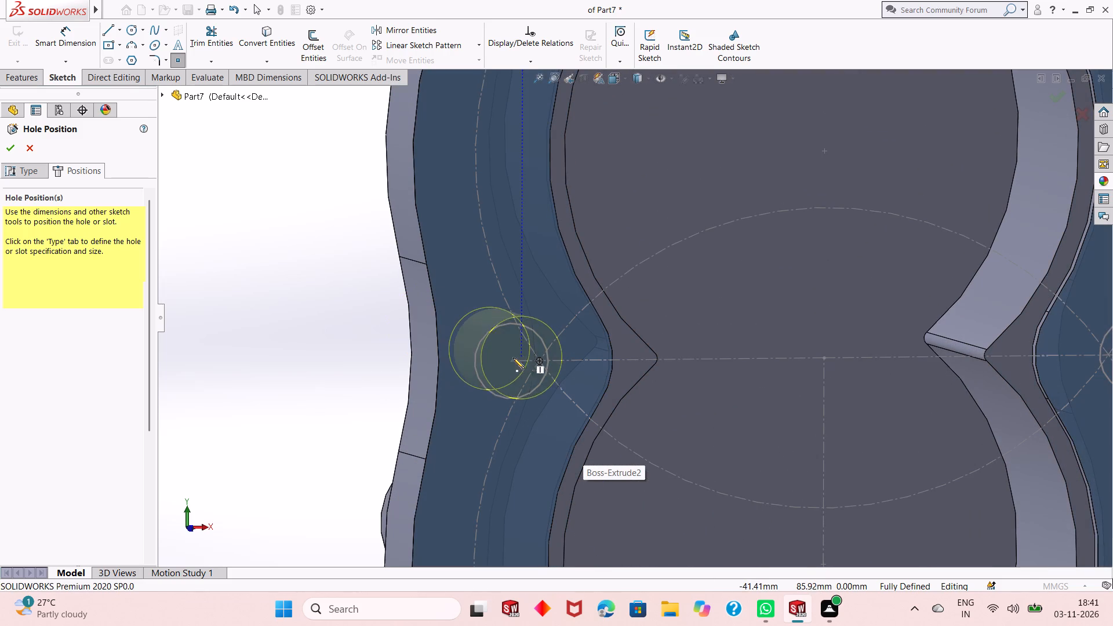
pyautogui.click(510, 361)
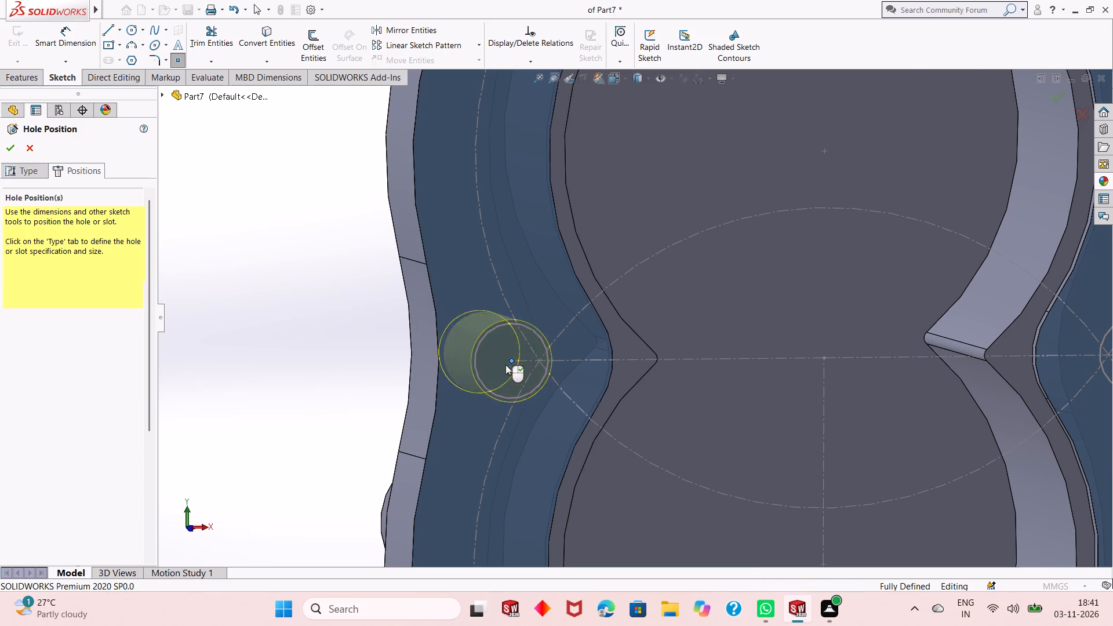
pyautogui.scroll(2, 478, 384)
pyautogui.scroll(-3, 991, 343)
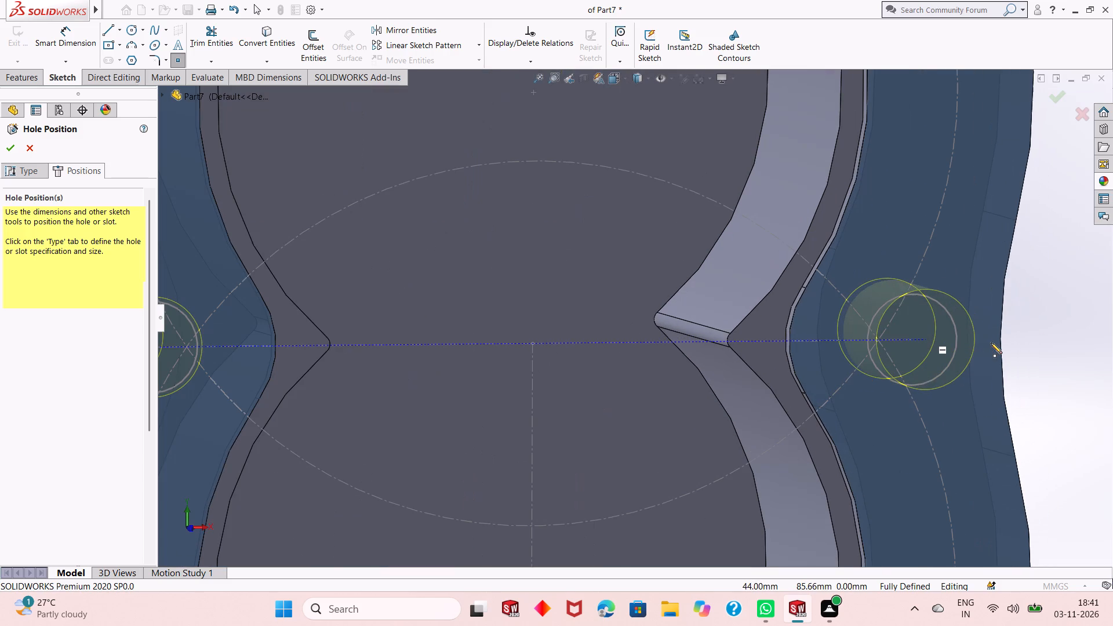
pyautogui.click(912, 339)
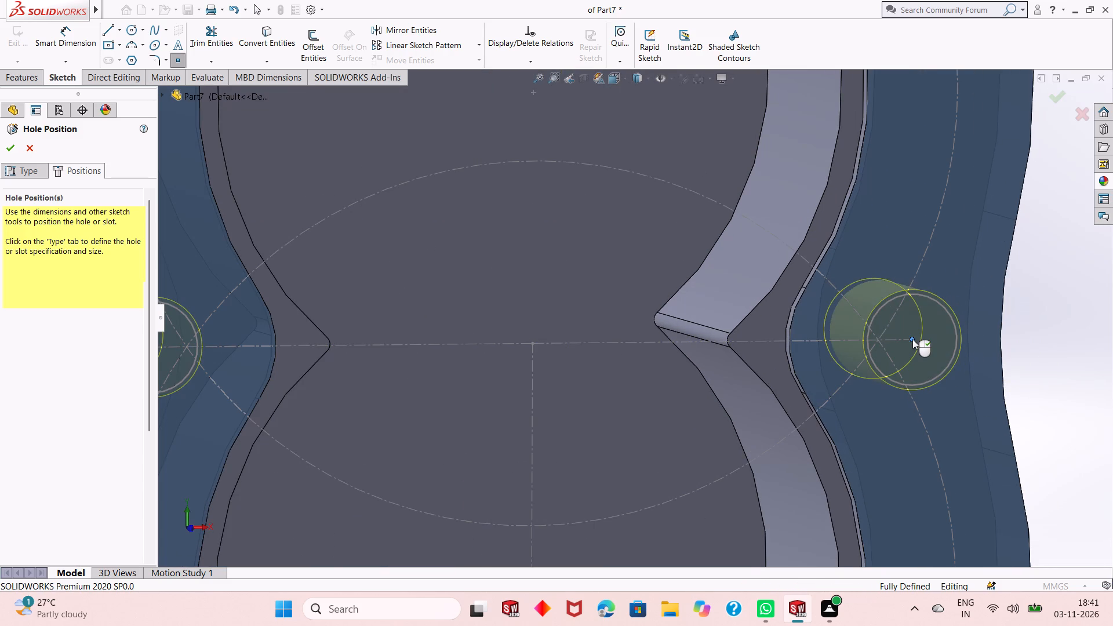
# Add hole positions at the bottom, lower-right and lower-left layout circle centres and finish the M10 clearance hole feature.
pyautogui.scroll(7, 846, 300)
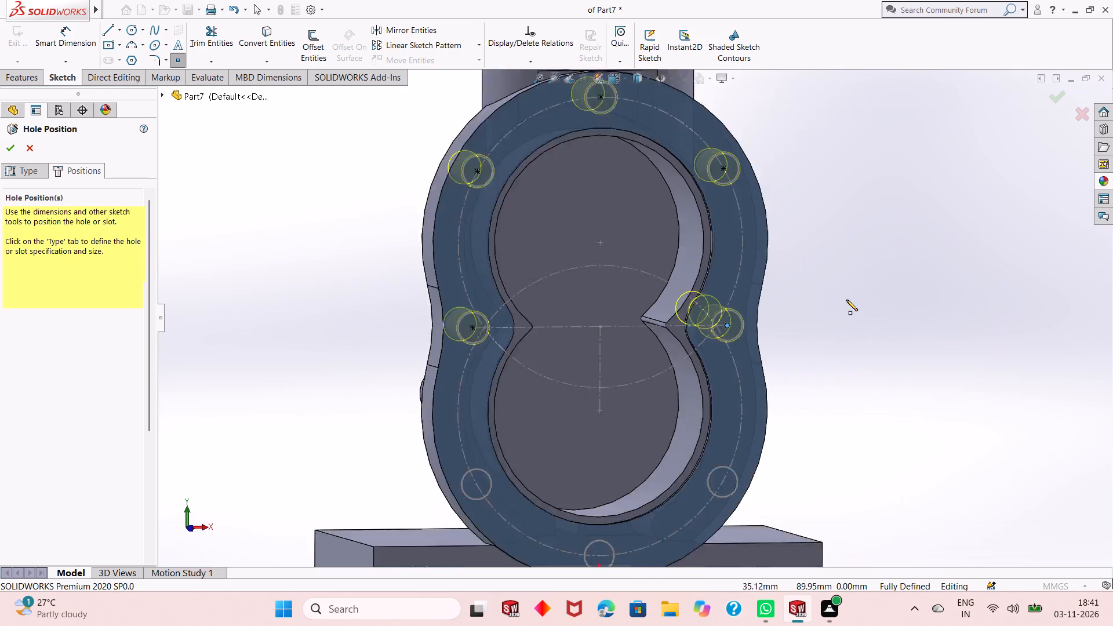
pyautogui.scroll(1, 846, 300)
pyautogui.scroll(-3, 574, 486)
pyautogui.scroll(-3, 645, 413)
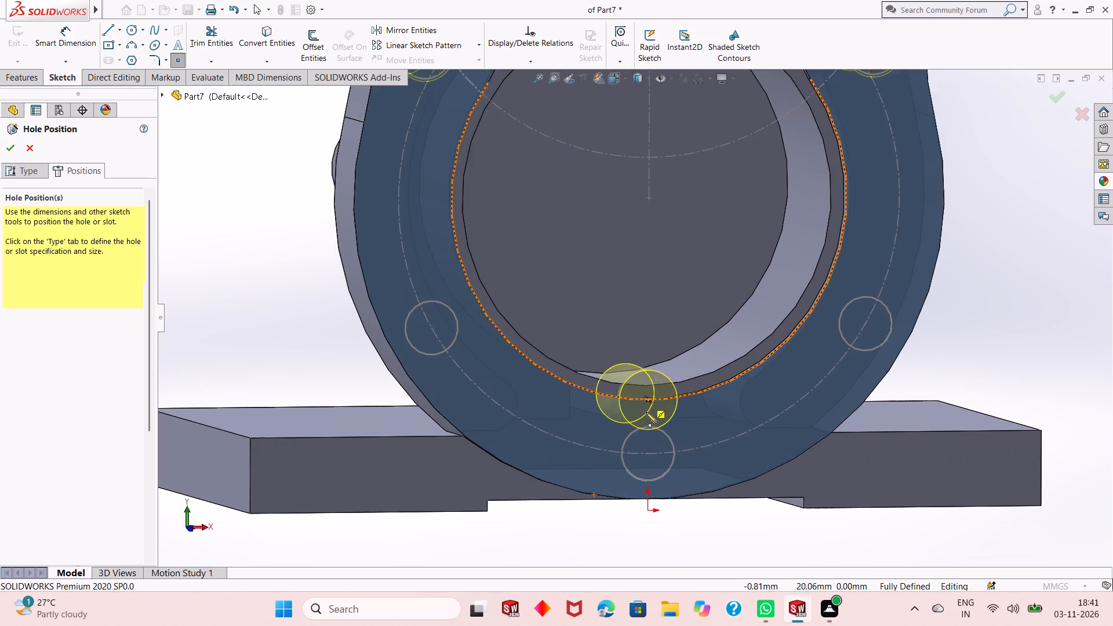
pyautogui.click(650, 458)
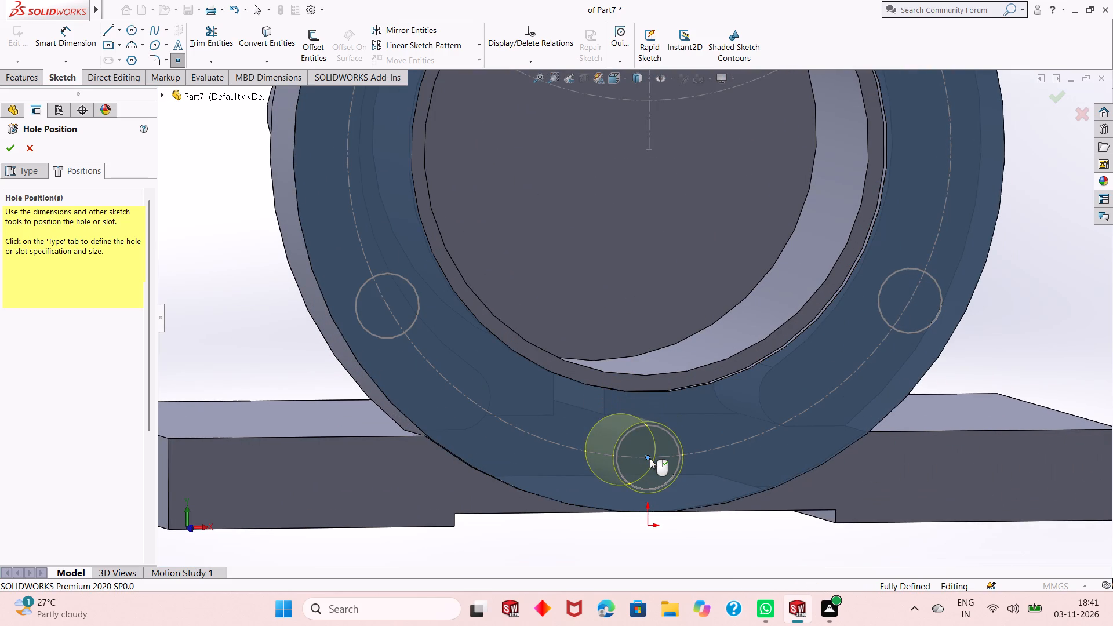
pyautogui.click(911, 303)
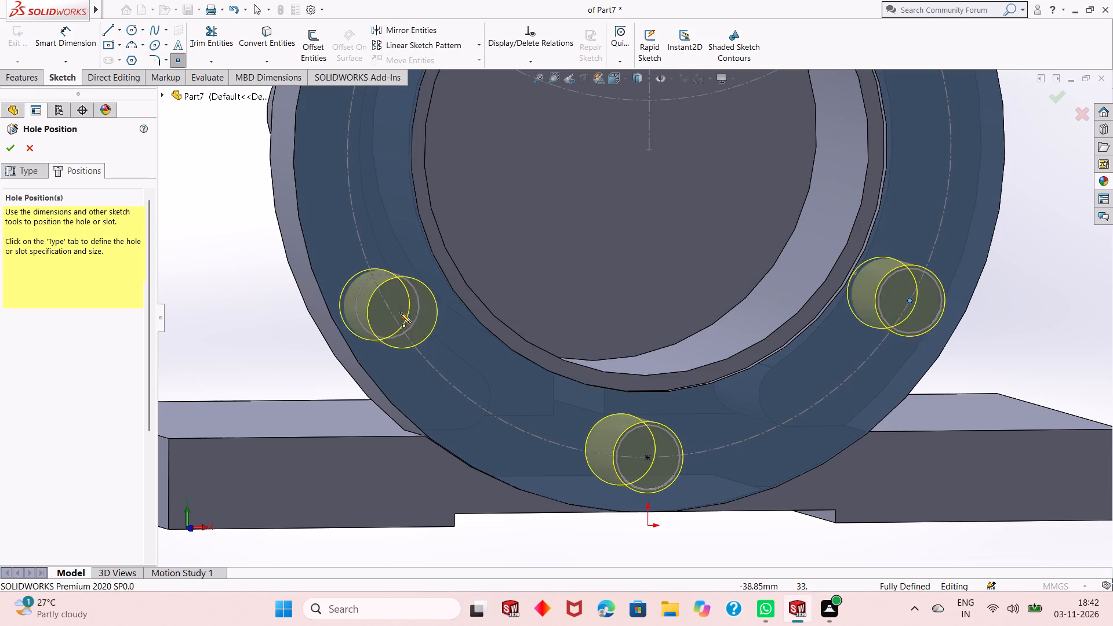
pyautogui.click(388, 307)
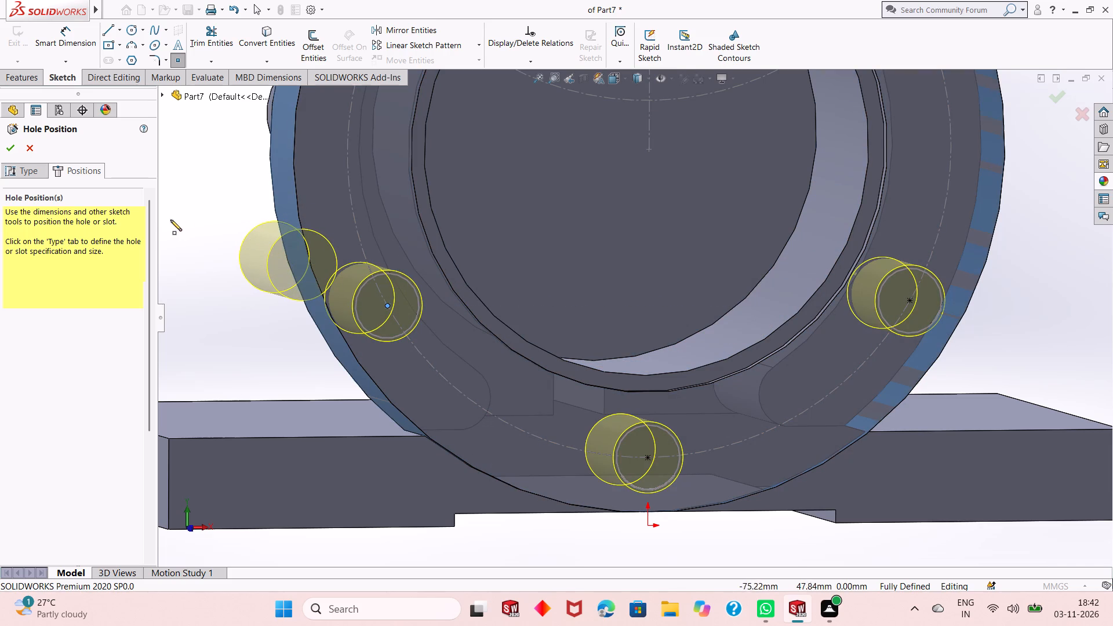
pyautogui.click(2, 147)
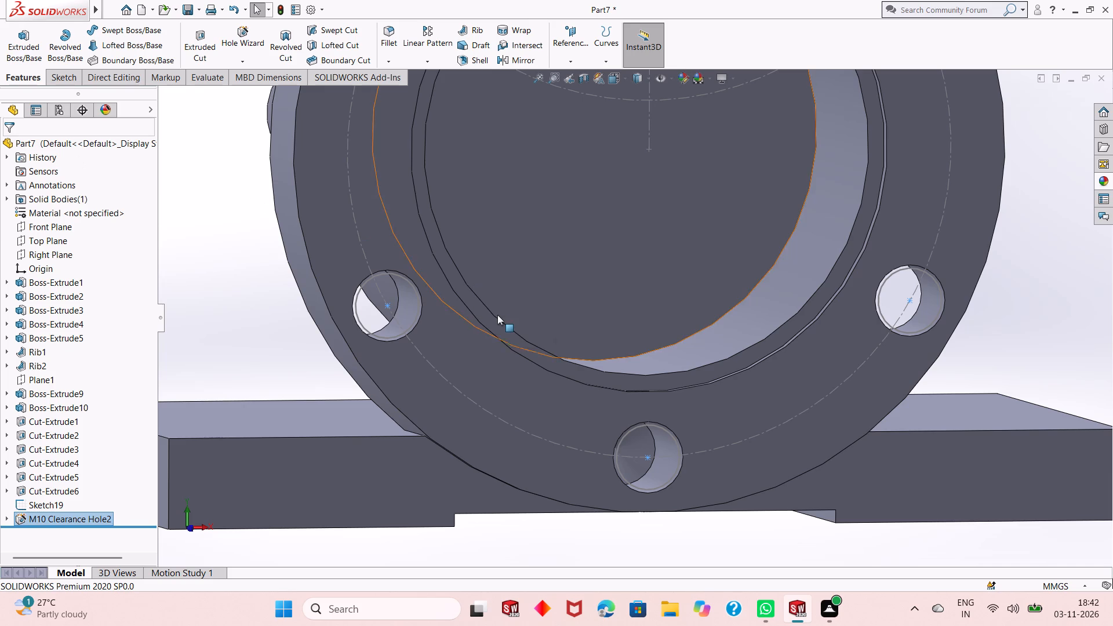
# Examine the M10 clearance holes around the flange face close up and from an angled view.
pyautogui.press('Escape')
pyautogui.scroll(1, 532, 343)
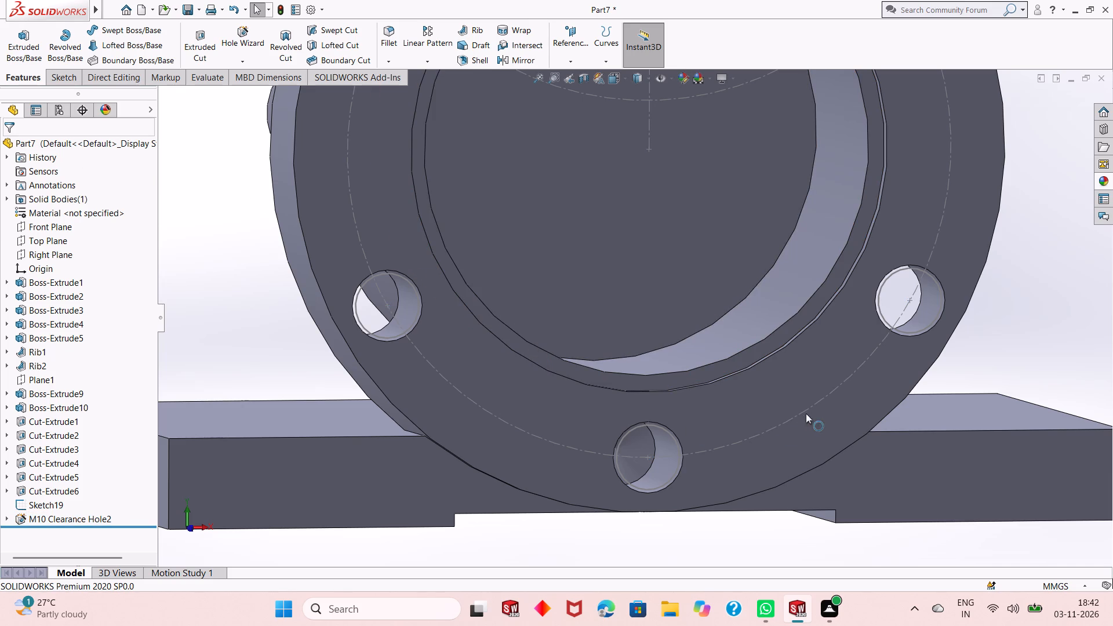
pyautogui.scroll(2, 675, 340)
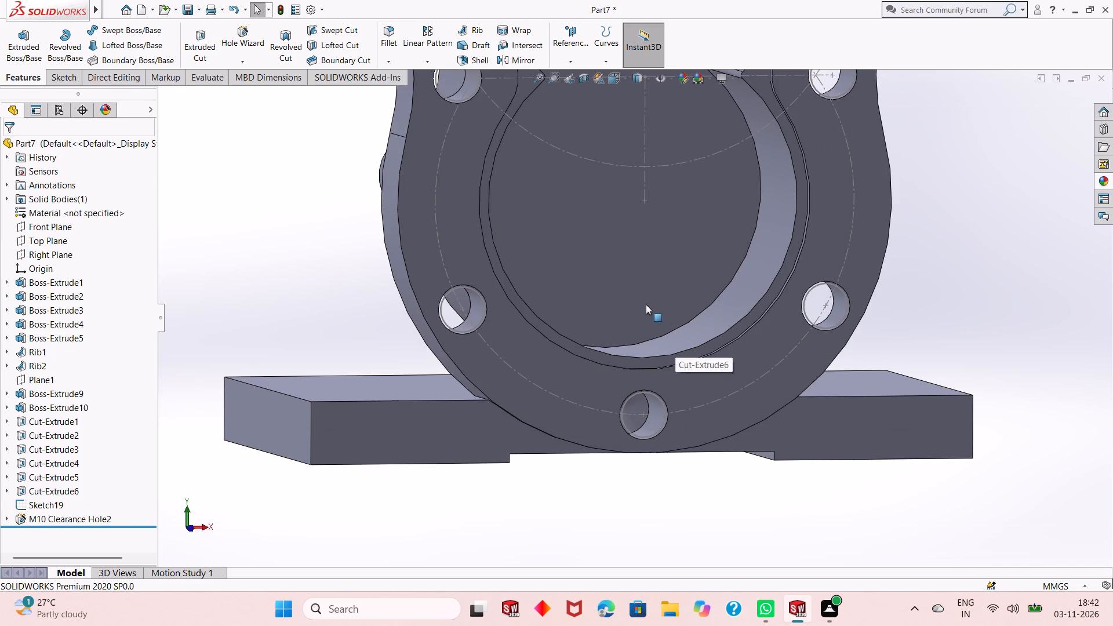
pyautogui.middleClick(651, 307)
pyautogui.moveTo(690, 294); pyautogui.dragTo(712, 281, button='middle')
pyautogui.scroll(2, 703, 288)
pyautogui.scroll(-4, 688, 281)
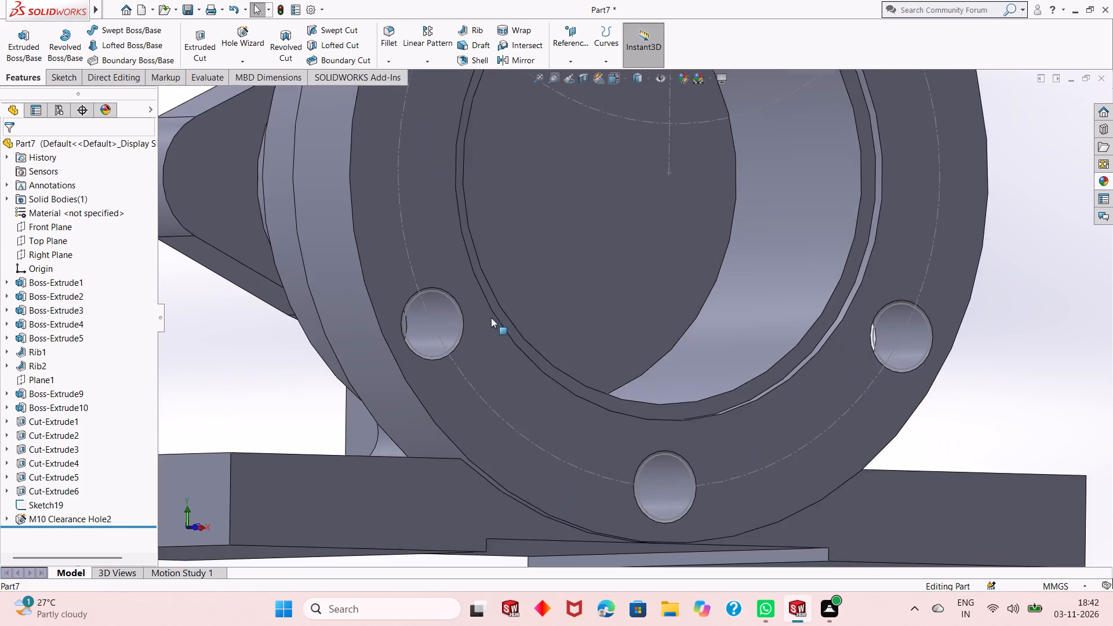
pyautogui.scroll(-3, 482, 324)
pyautogui.moveTo(471, 351); pyautogui.dragTo(481, 371, button='middle')
pyautogui.scroll(6, 481, 371)
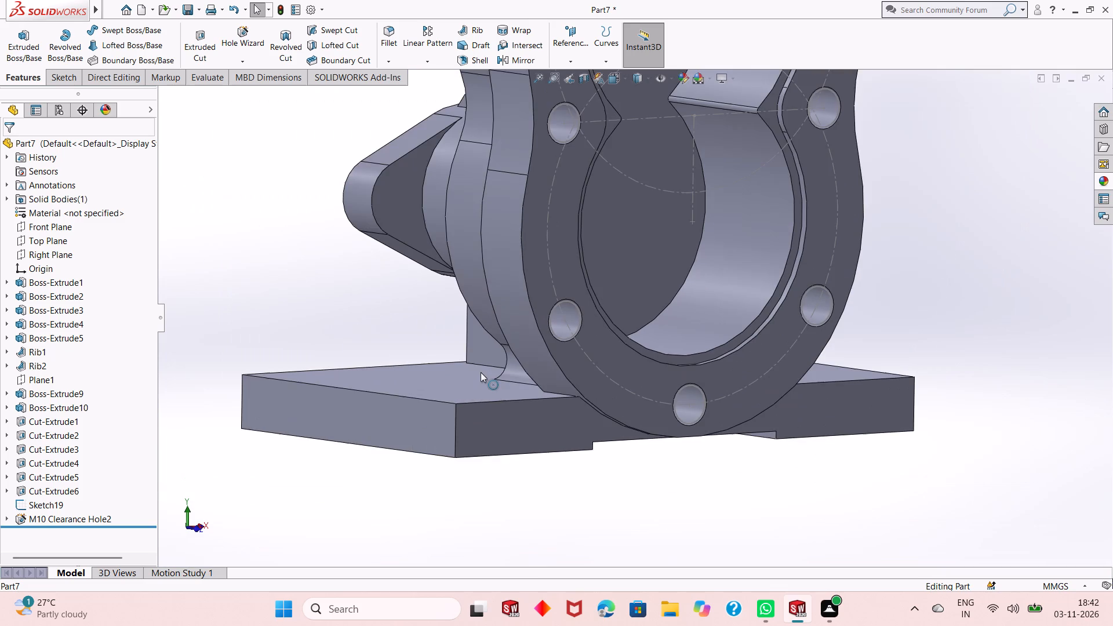
pyautogui.scroll(3, 481, 372)
pyautogui.scroll(1, 643, 241)
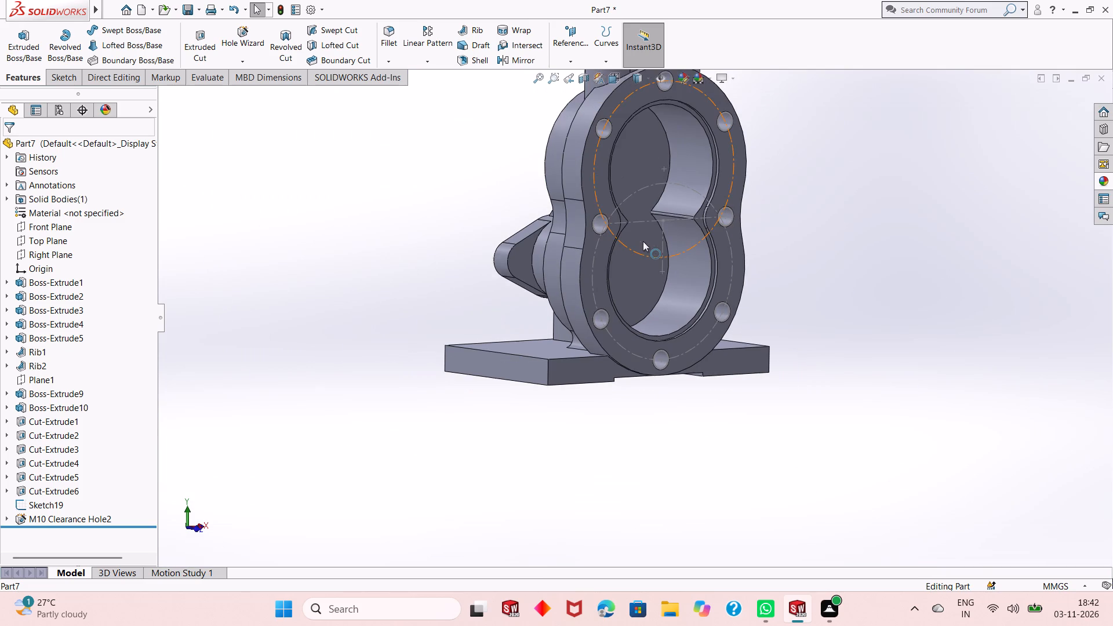
pyautogui.scroll(2, 650, 168)
pyautogui.scroll(-3, 663, 154)
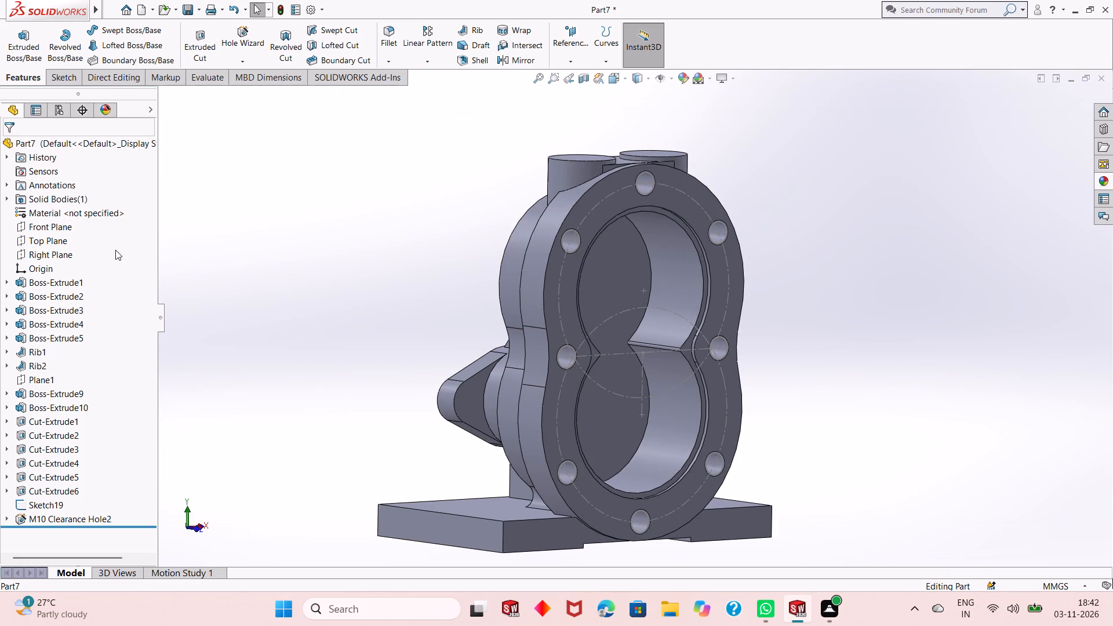
# Hide the hole-layout sketch on the flange face.
pyautogui.press('Escape')
pyautogui.press('Escape')
pyautogui.click(45, 507)
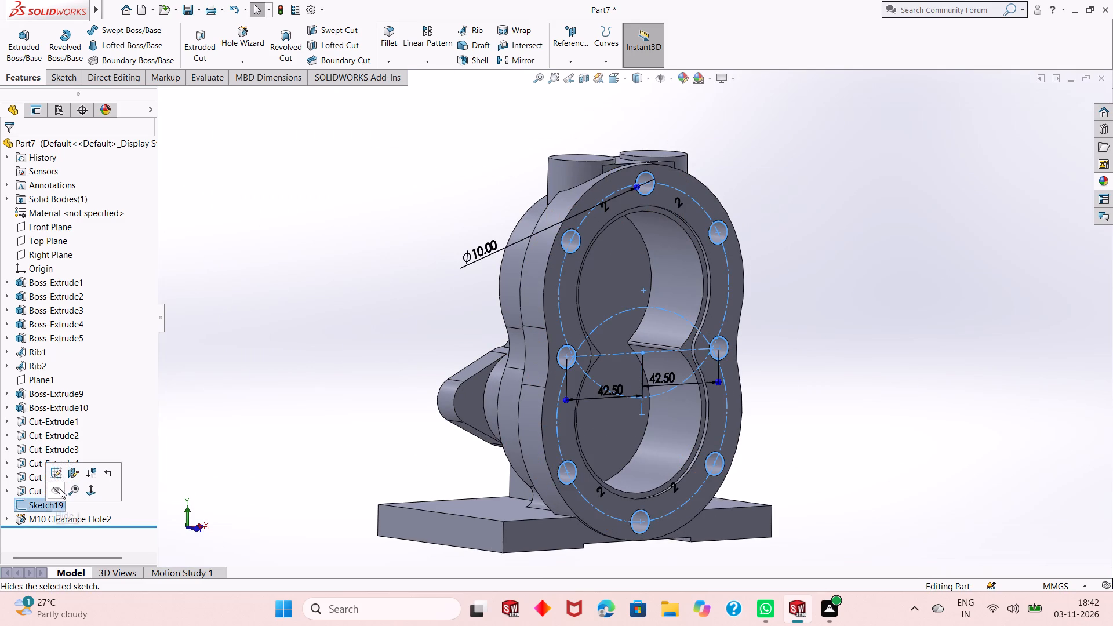
pyautogui.click(59, 490)
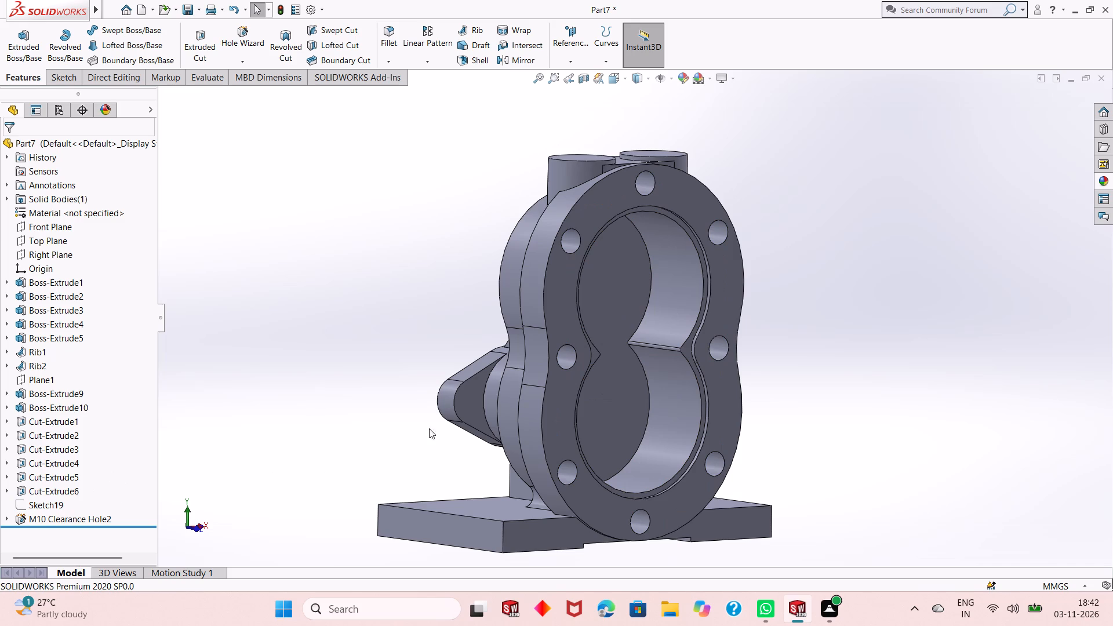
pyautogui.press('Escape')
# Examine the drilled flange and the surrounding body from the front, side and underside.
pyautogui.moveTo(592, 387); pyautogui.dragTo(636, 423, button='middle')
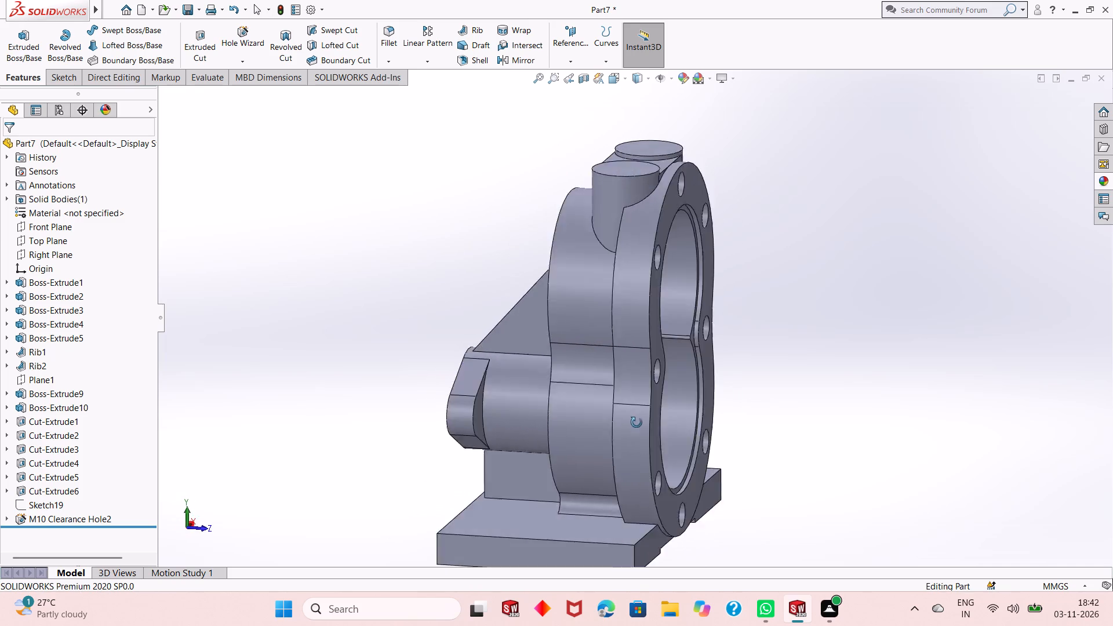
pyautogui.moveTo(636, 423); pyautogui.dragTo(574, 341, button='middle')
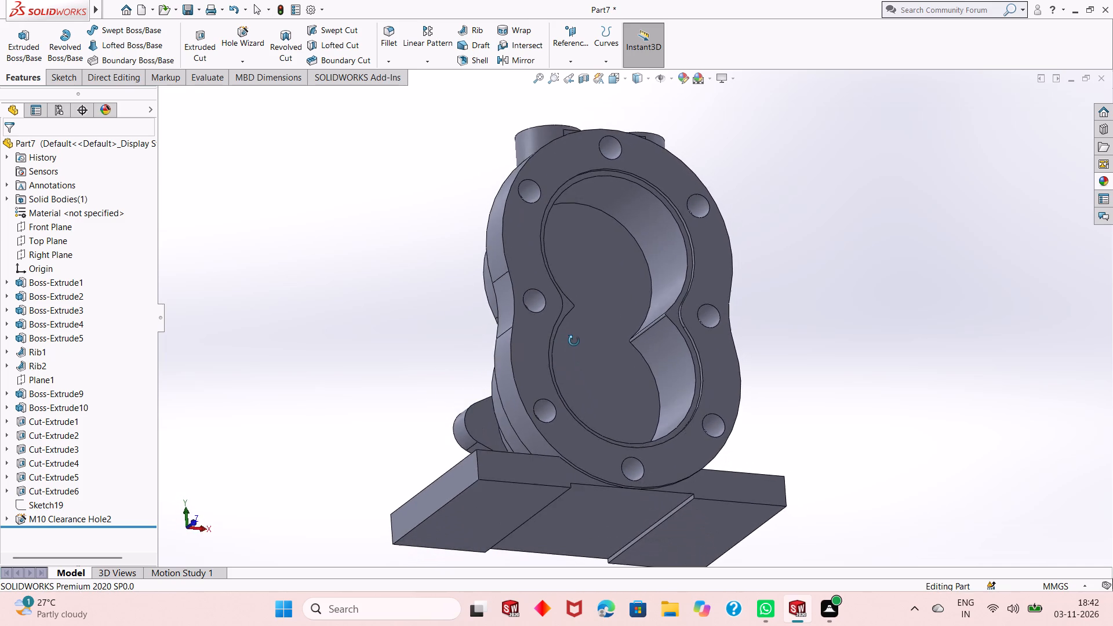
pyautogui.moveTo(574, 341); pyautogui.dragTo(544, 408, button='middle')
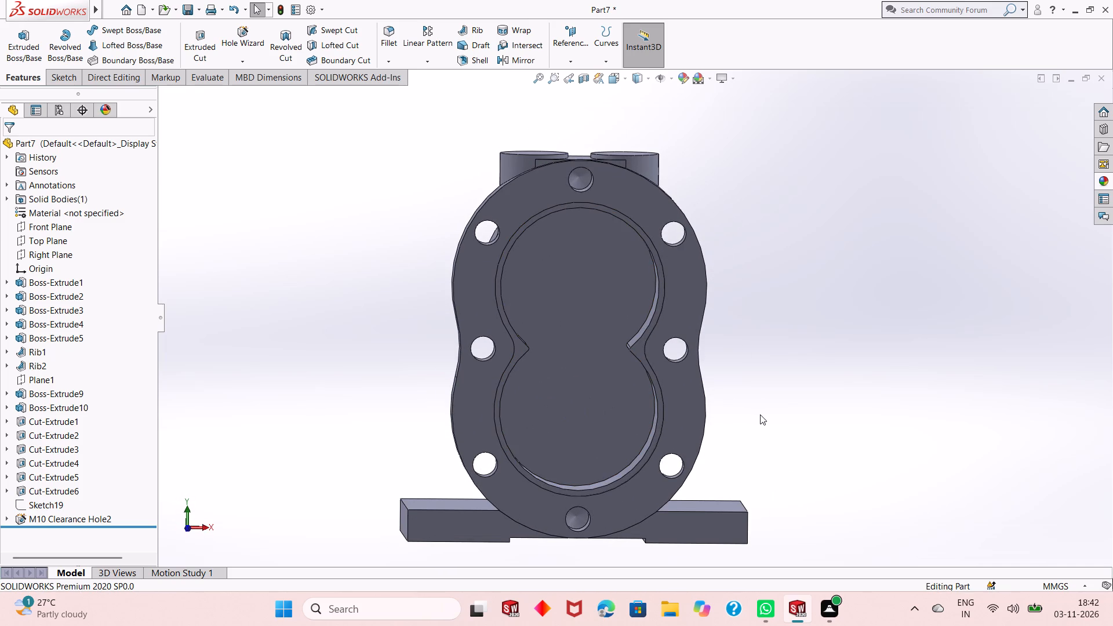
pyautogui.moveTo(768, 417); pyautogui.dragTo(785, 411, button='middle')
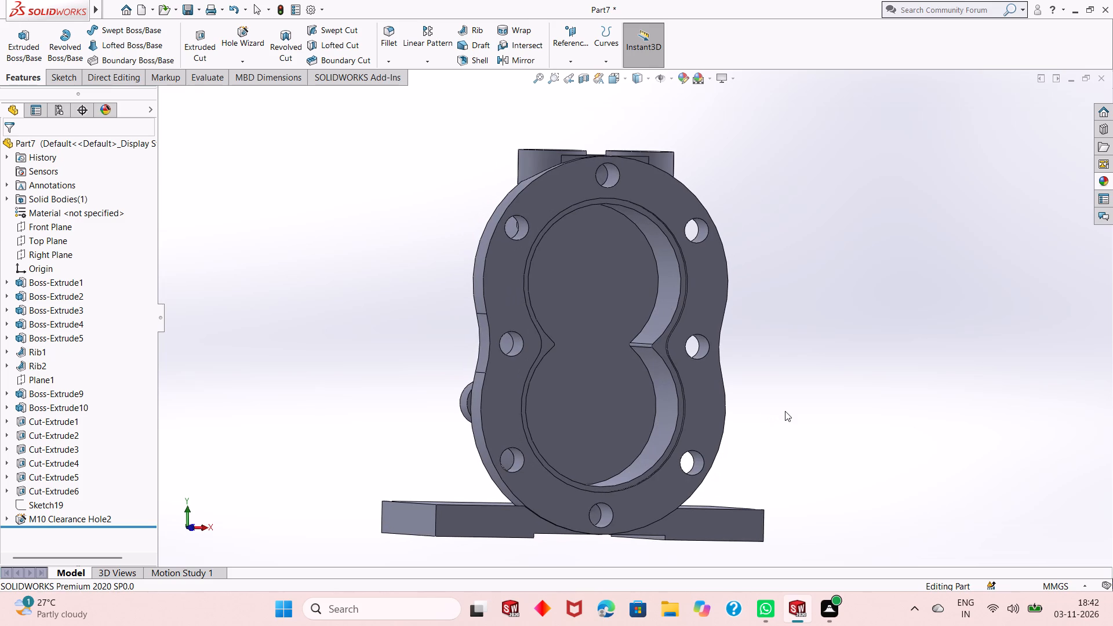
pyautogui.moveTo(751, 420); pyautogui.dragTo(764, 428, button='middle')
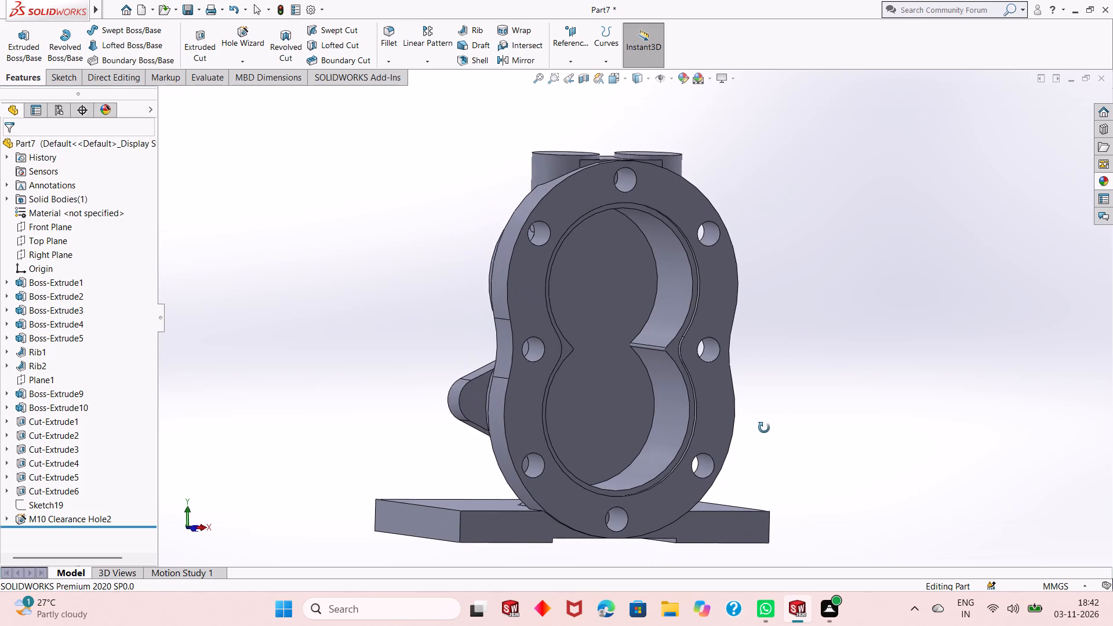
pyautogui.moveTo(764, 428); pyautogui.dragTo(765, 429, button='middle')
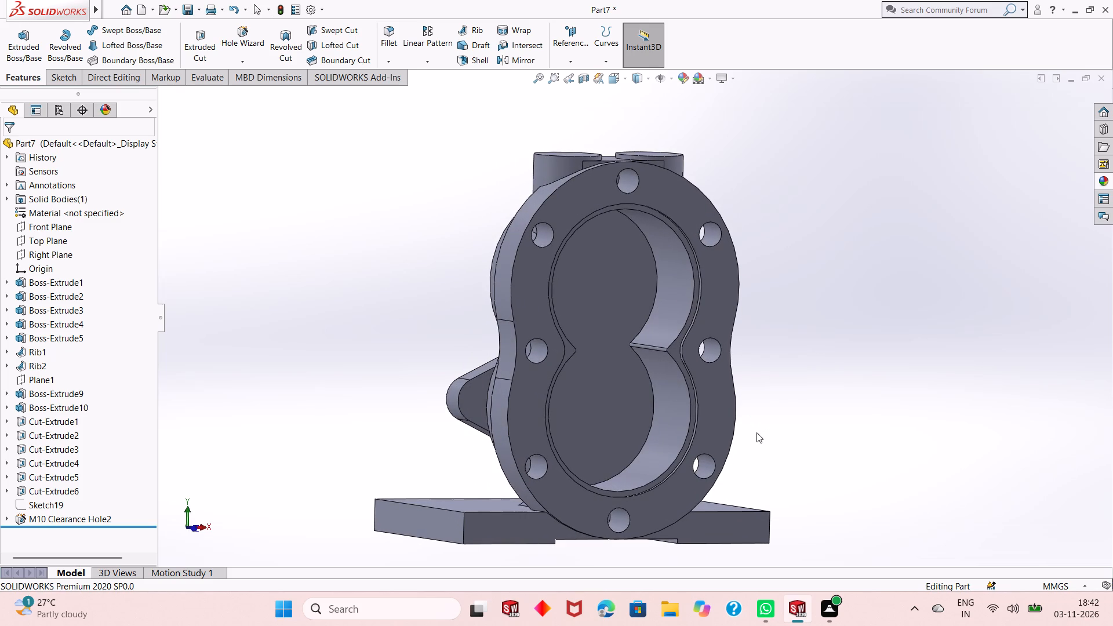
pyautogui.moveTo(719, 425); pyautogui.dragTo(749, 418, button='middle')
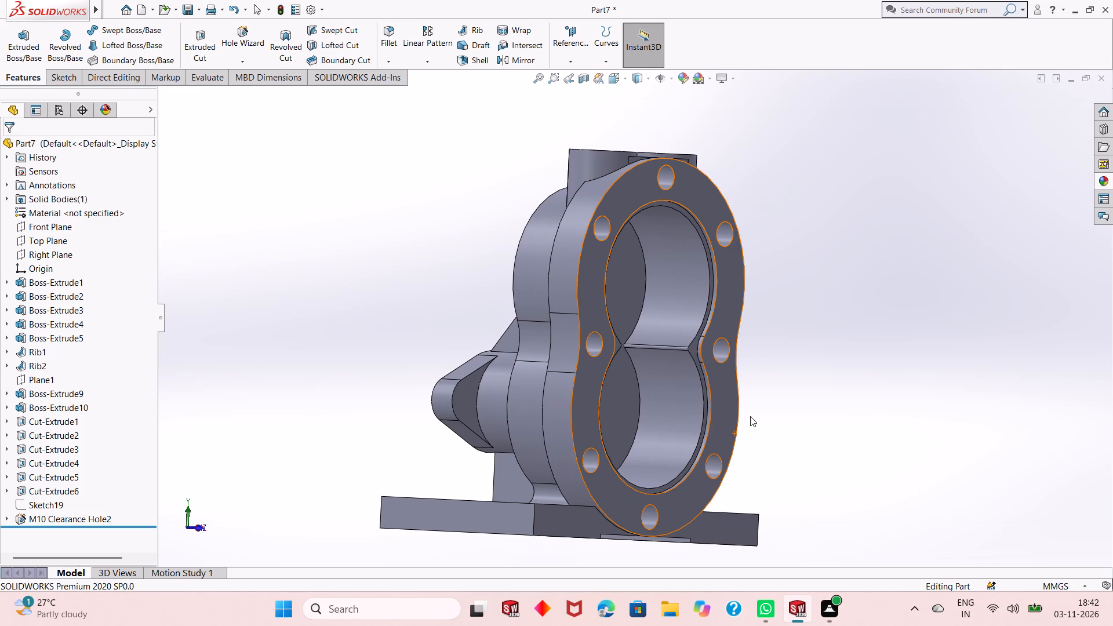
pyautogui.moveTo(712, 500); pyautogui.dragTo(681, 501, button='middle')
pyautogui.moveTo(820, 388); pyautogui.dragTo(764, 421, button='middle')
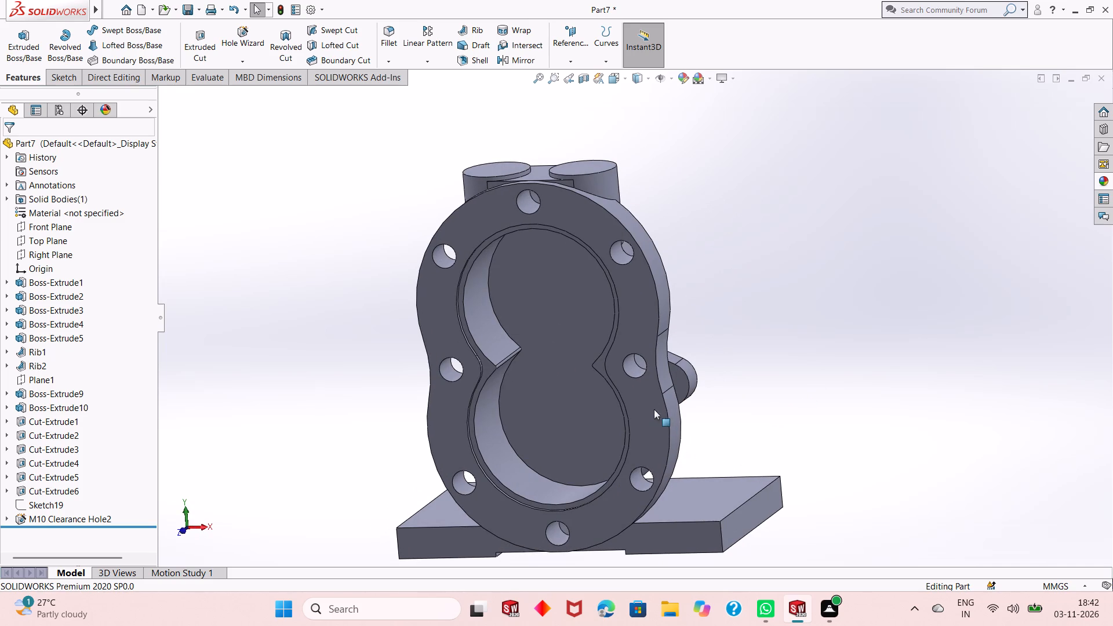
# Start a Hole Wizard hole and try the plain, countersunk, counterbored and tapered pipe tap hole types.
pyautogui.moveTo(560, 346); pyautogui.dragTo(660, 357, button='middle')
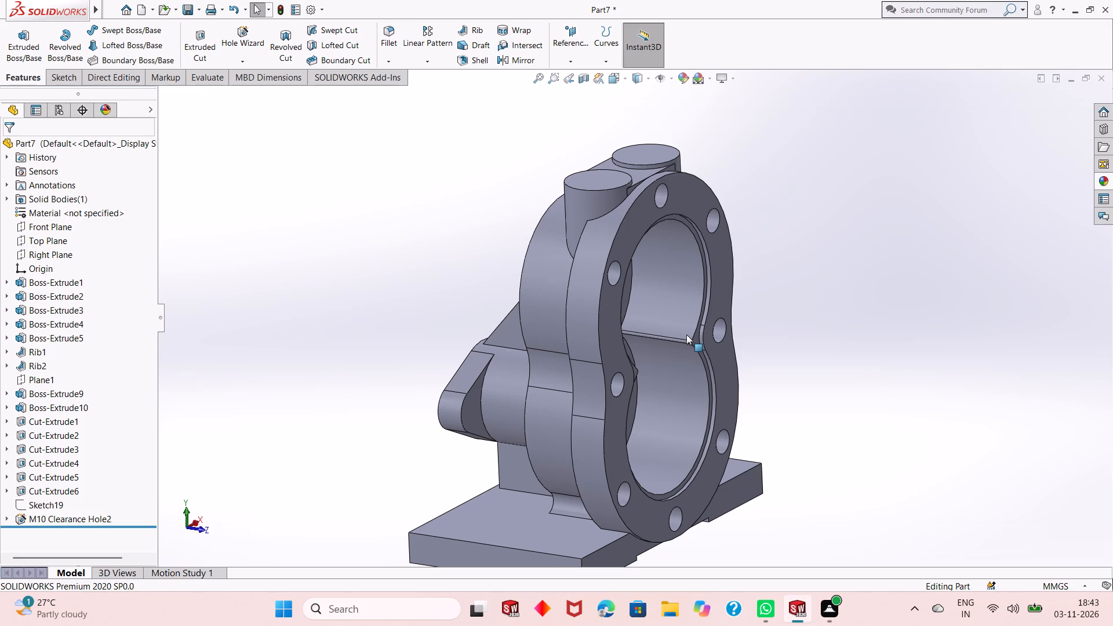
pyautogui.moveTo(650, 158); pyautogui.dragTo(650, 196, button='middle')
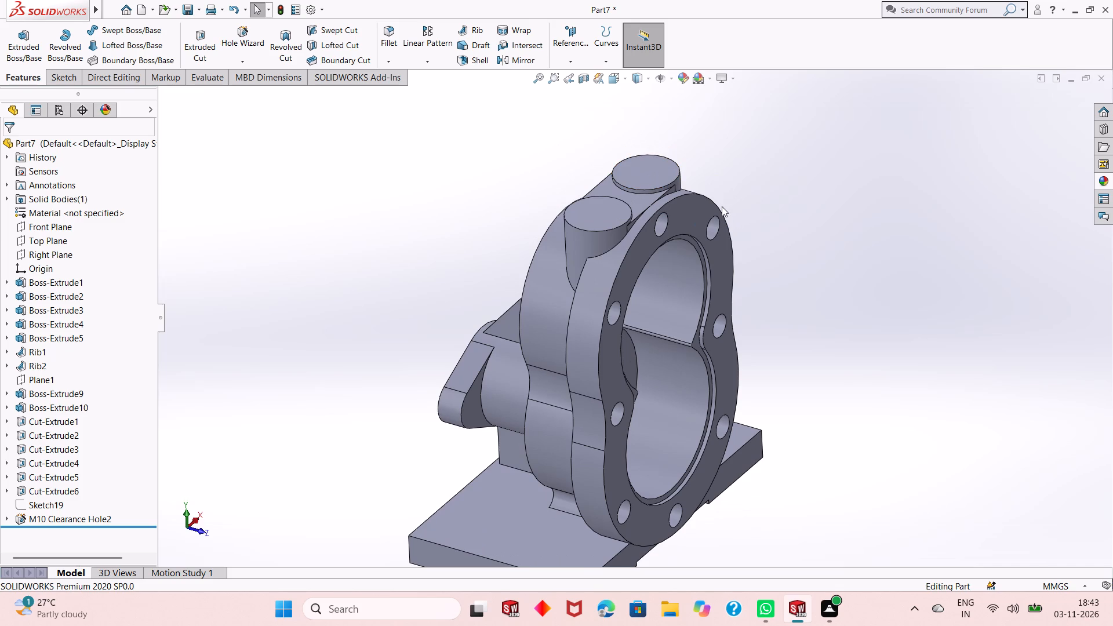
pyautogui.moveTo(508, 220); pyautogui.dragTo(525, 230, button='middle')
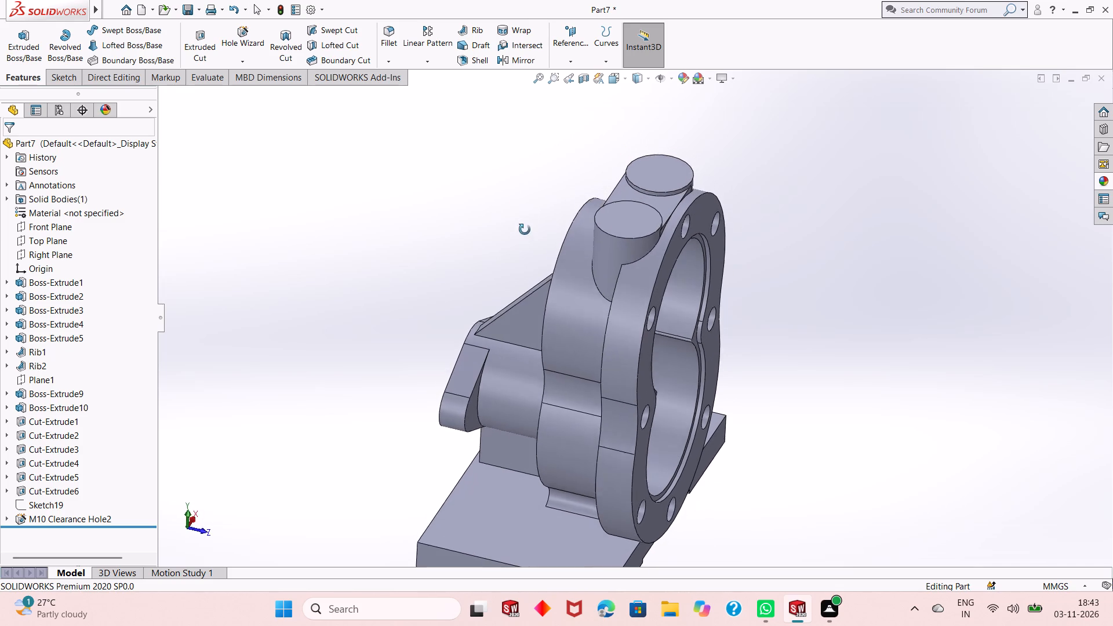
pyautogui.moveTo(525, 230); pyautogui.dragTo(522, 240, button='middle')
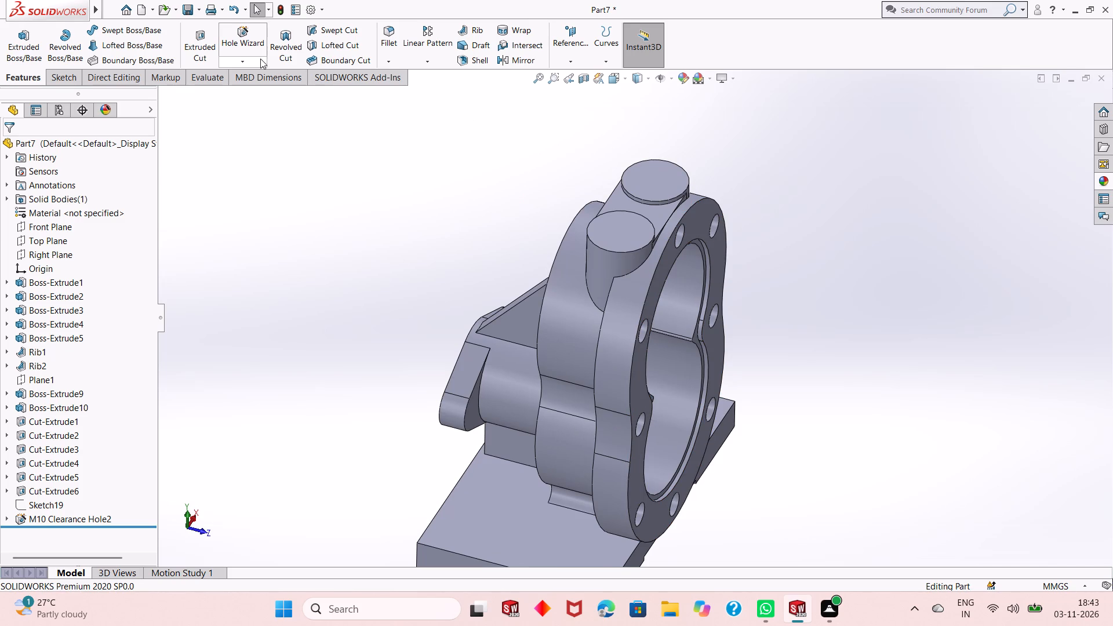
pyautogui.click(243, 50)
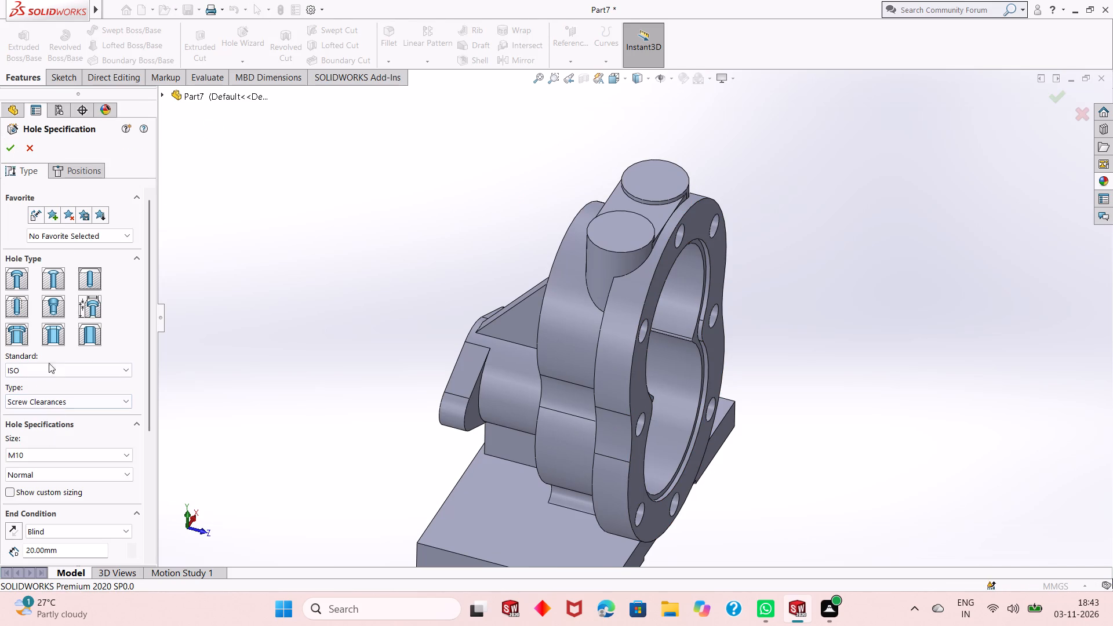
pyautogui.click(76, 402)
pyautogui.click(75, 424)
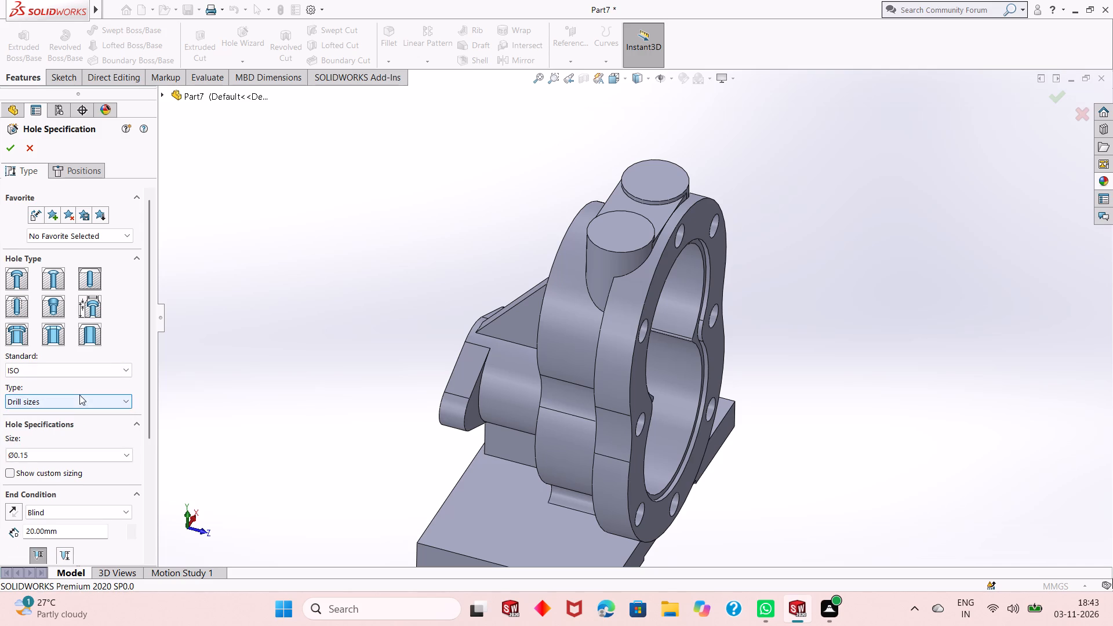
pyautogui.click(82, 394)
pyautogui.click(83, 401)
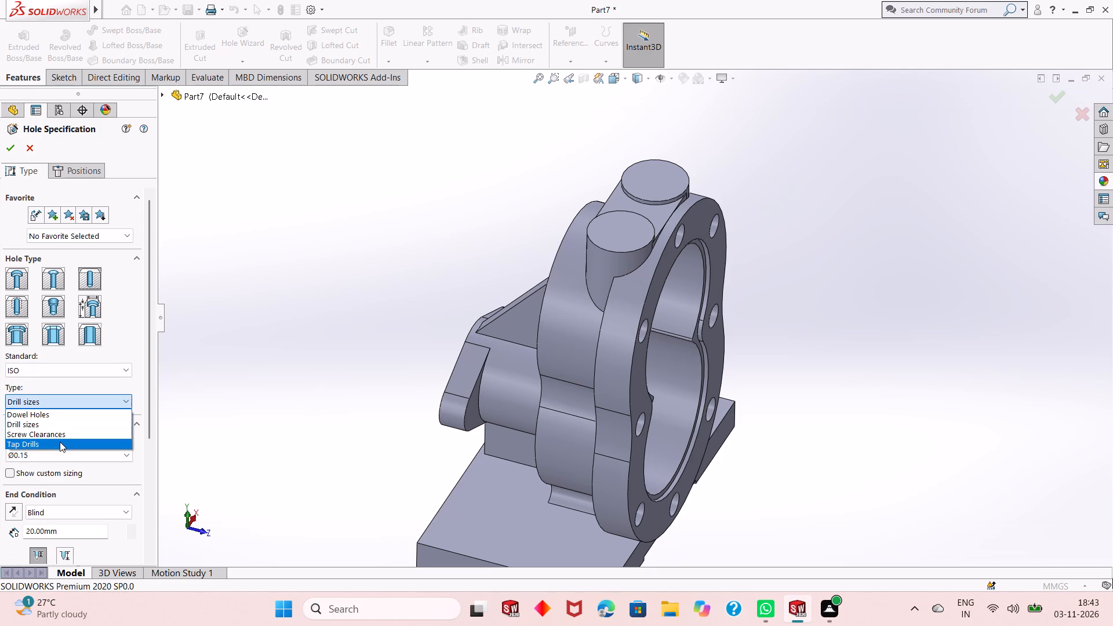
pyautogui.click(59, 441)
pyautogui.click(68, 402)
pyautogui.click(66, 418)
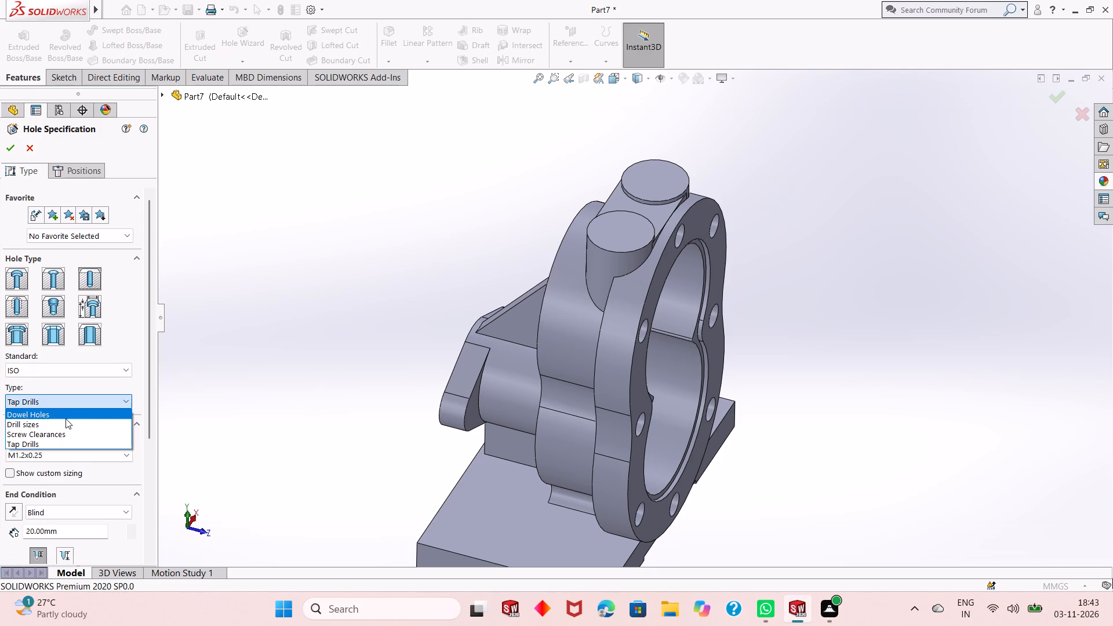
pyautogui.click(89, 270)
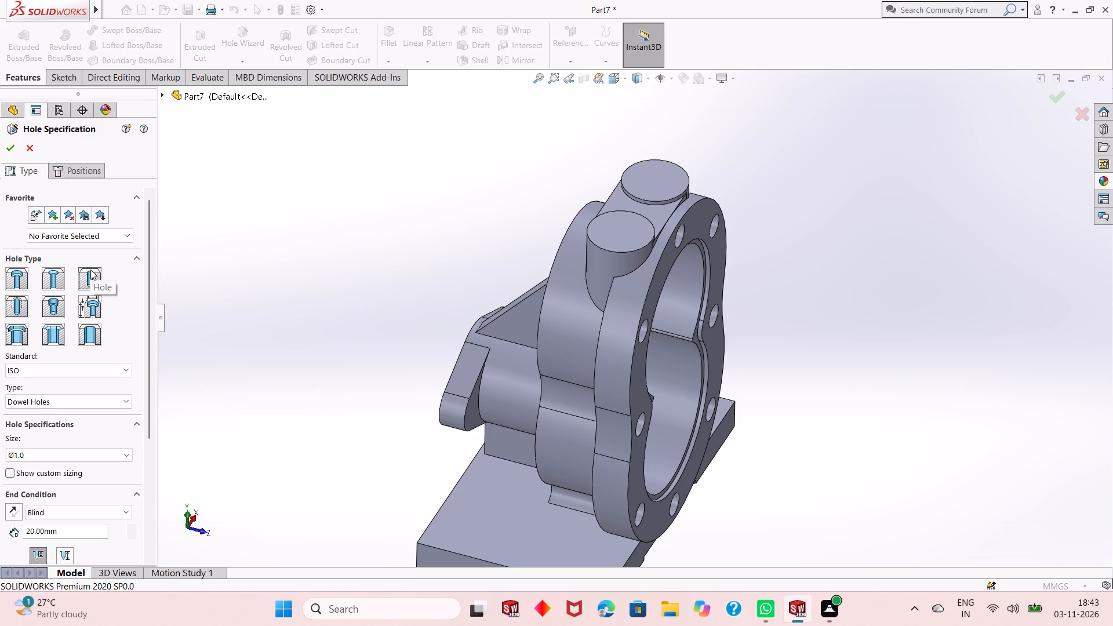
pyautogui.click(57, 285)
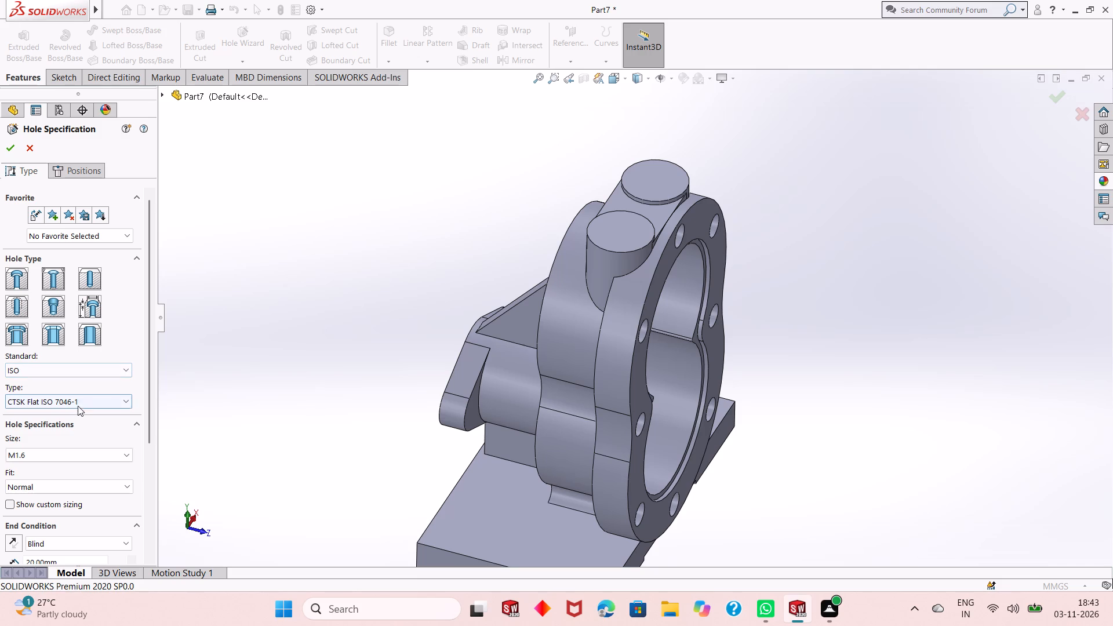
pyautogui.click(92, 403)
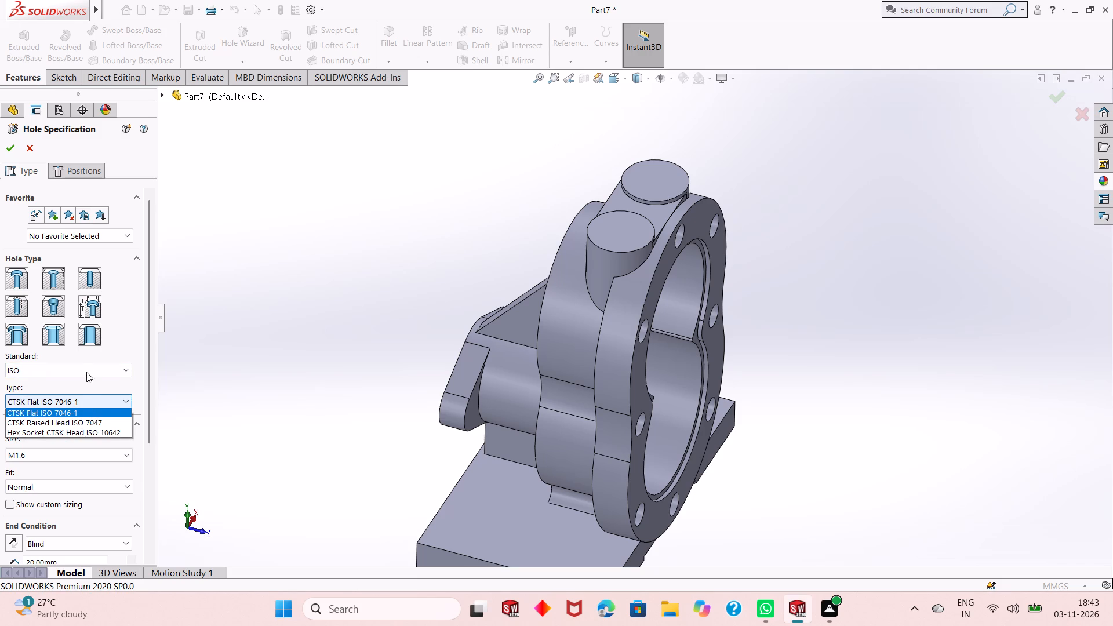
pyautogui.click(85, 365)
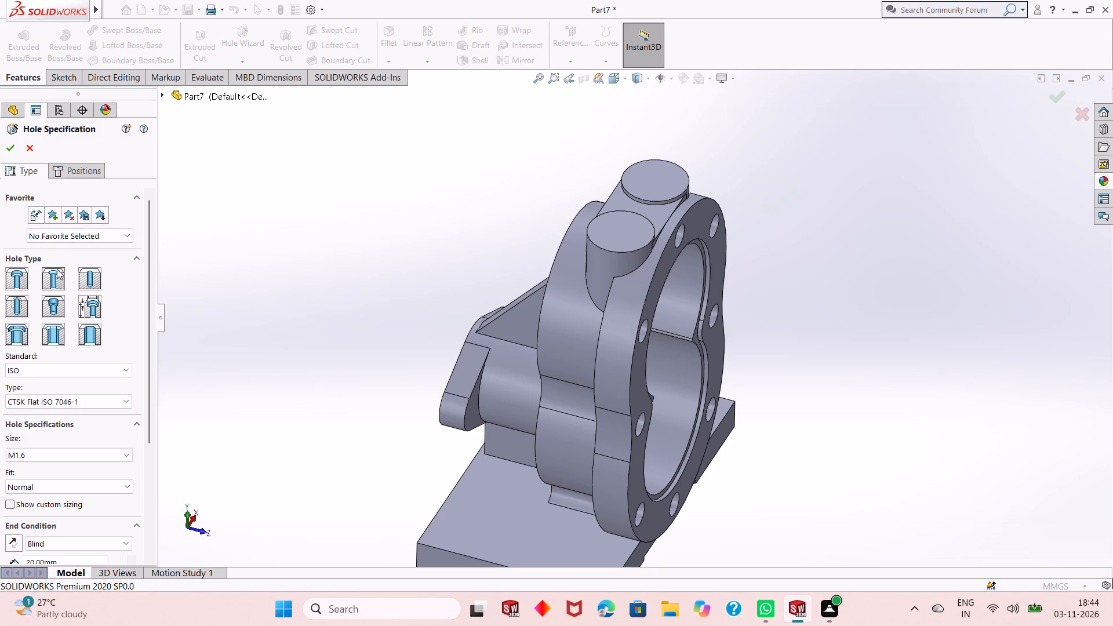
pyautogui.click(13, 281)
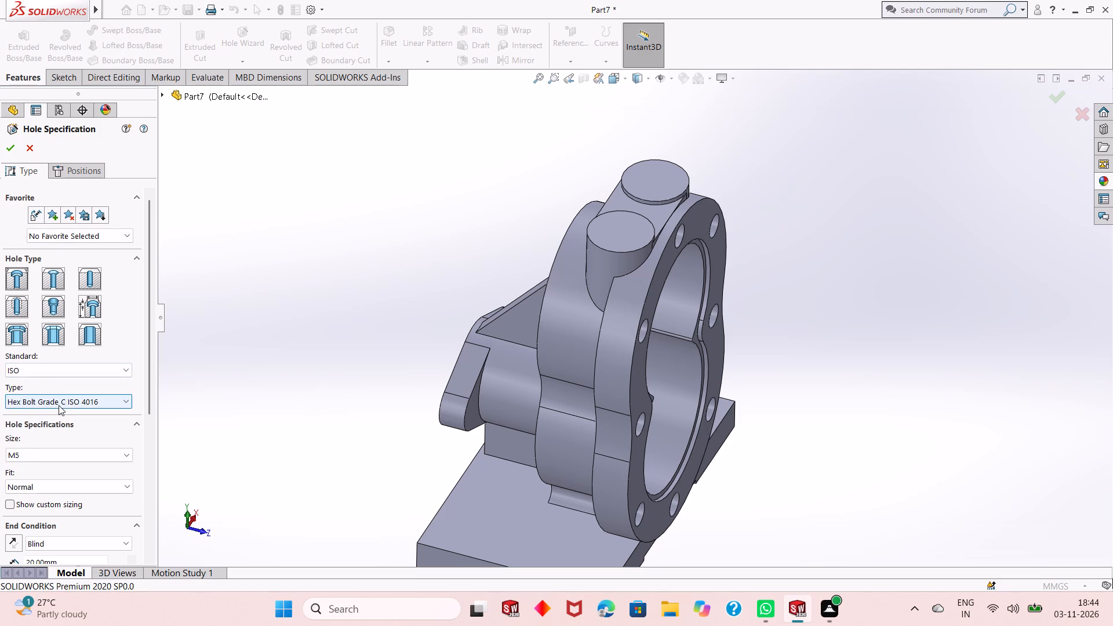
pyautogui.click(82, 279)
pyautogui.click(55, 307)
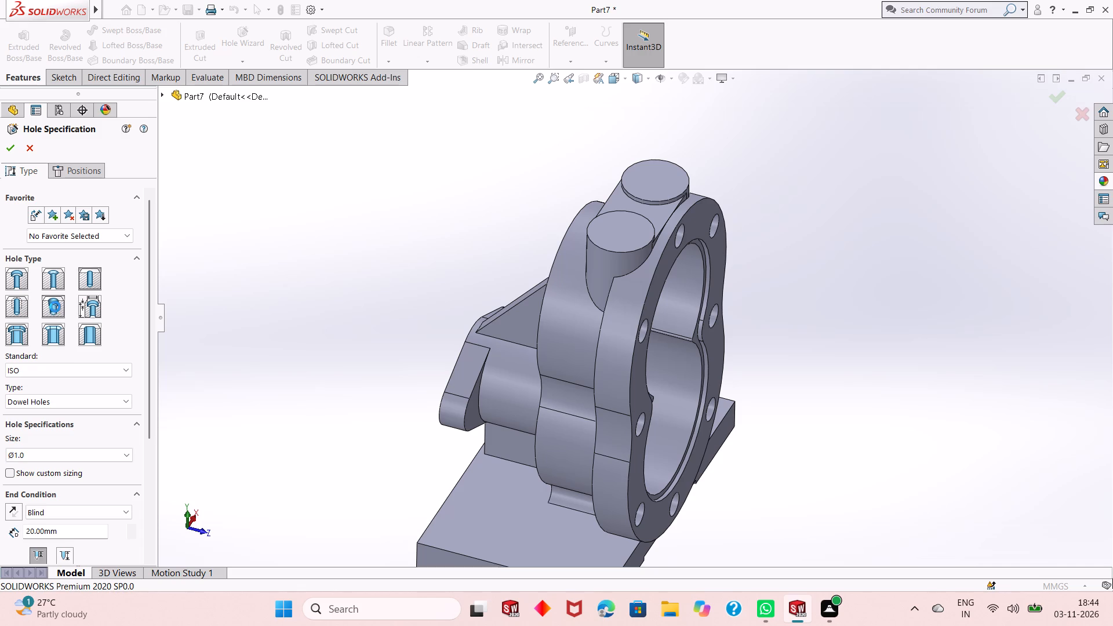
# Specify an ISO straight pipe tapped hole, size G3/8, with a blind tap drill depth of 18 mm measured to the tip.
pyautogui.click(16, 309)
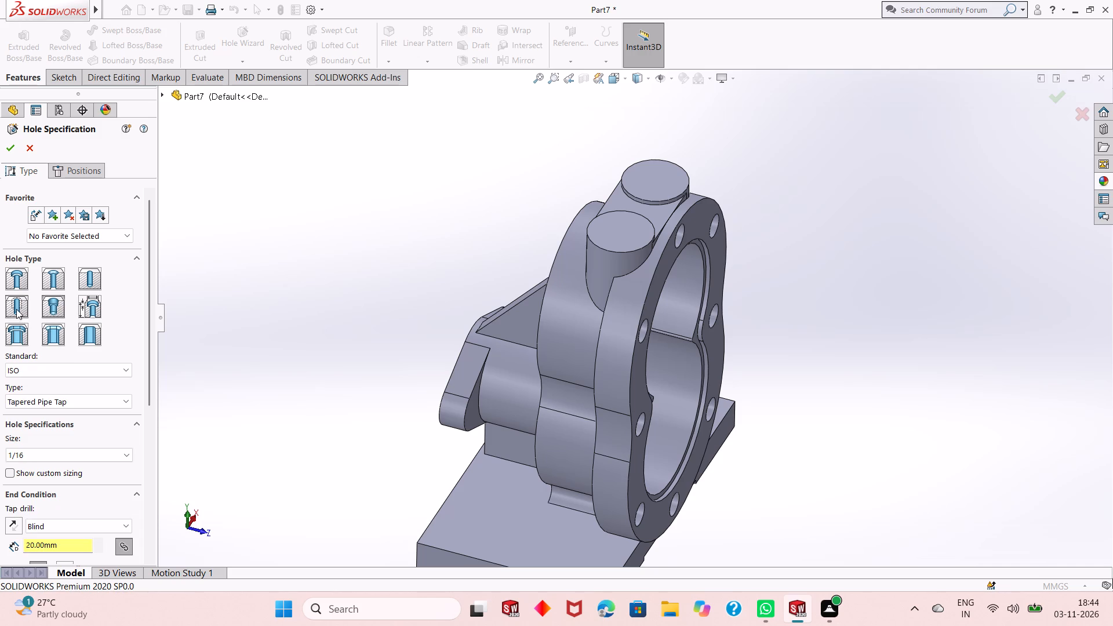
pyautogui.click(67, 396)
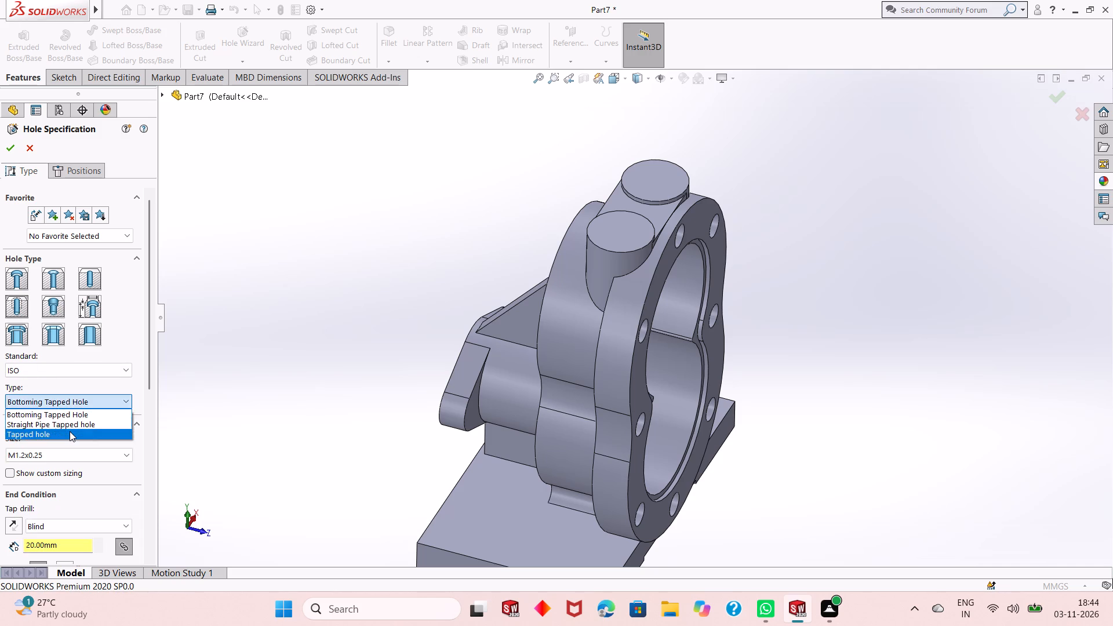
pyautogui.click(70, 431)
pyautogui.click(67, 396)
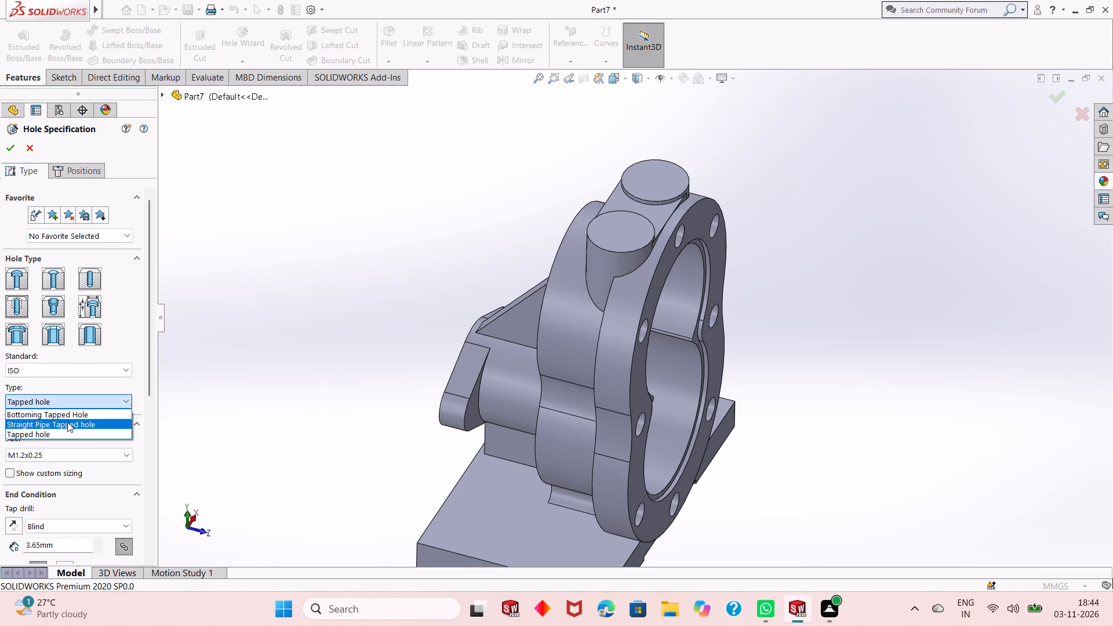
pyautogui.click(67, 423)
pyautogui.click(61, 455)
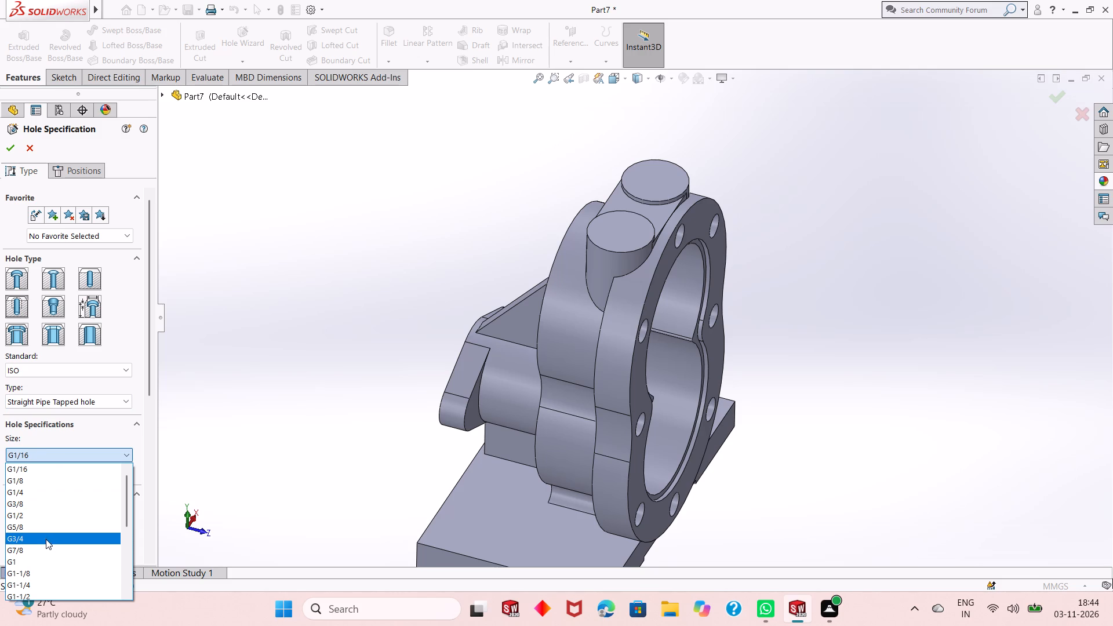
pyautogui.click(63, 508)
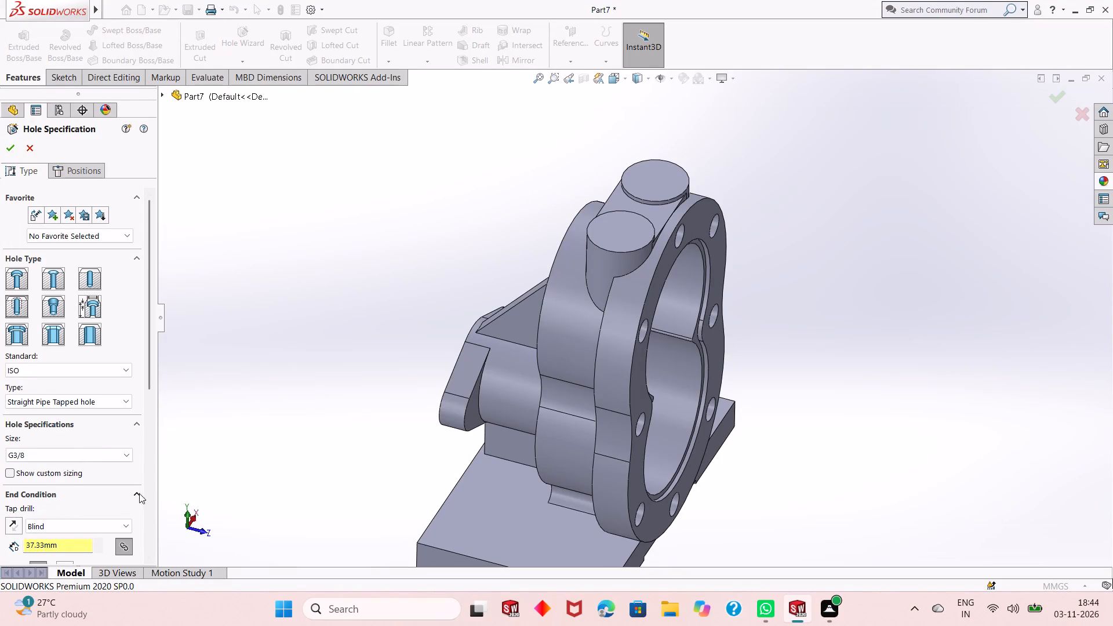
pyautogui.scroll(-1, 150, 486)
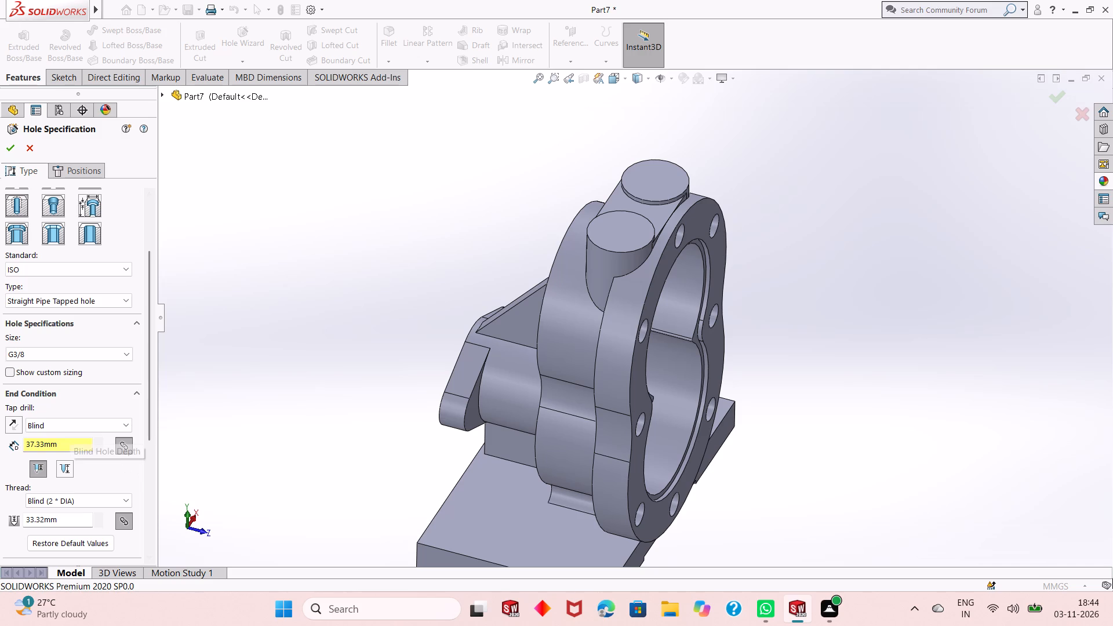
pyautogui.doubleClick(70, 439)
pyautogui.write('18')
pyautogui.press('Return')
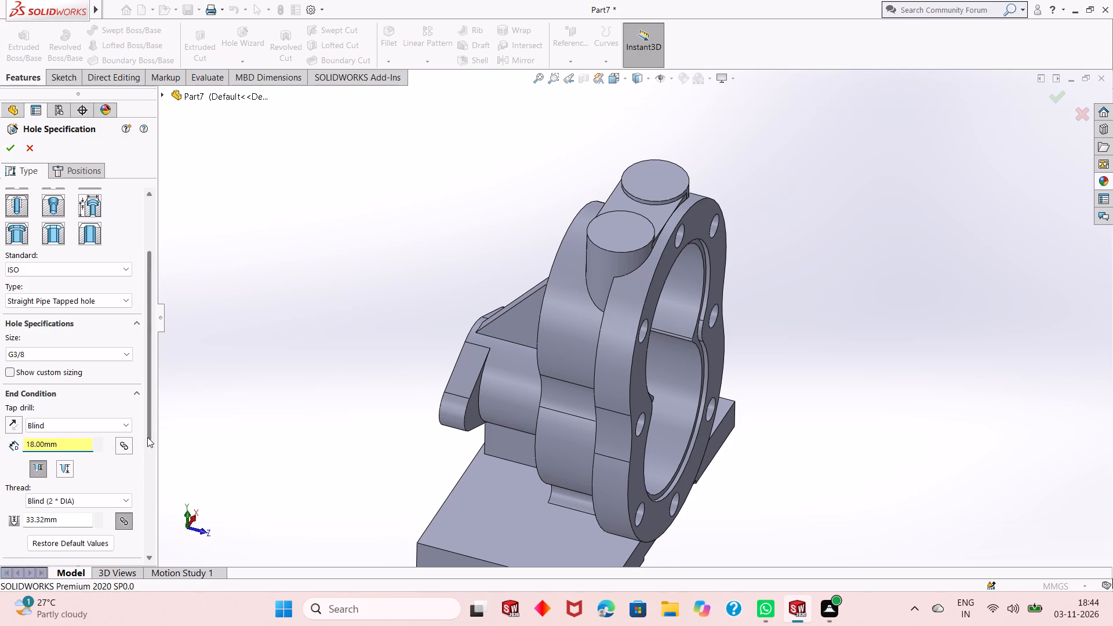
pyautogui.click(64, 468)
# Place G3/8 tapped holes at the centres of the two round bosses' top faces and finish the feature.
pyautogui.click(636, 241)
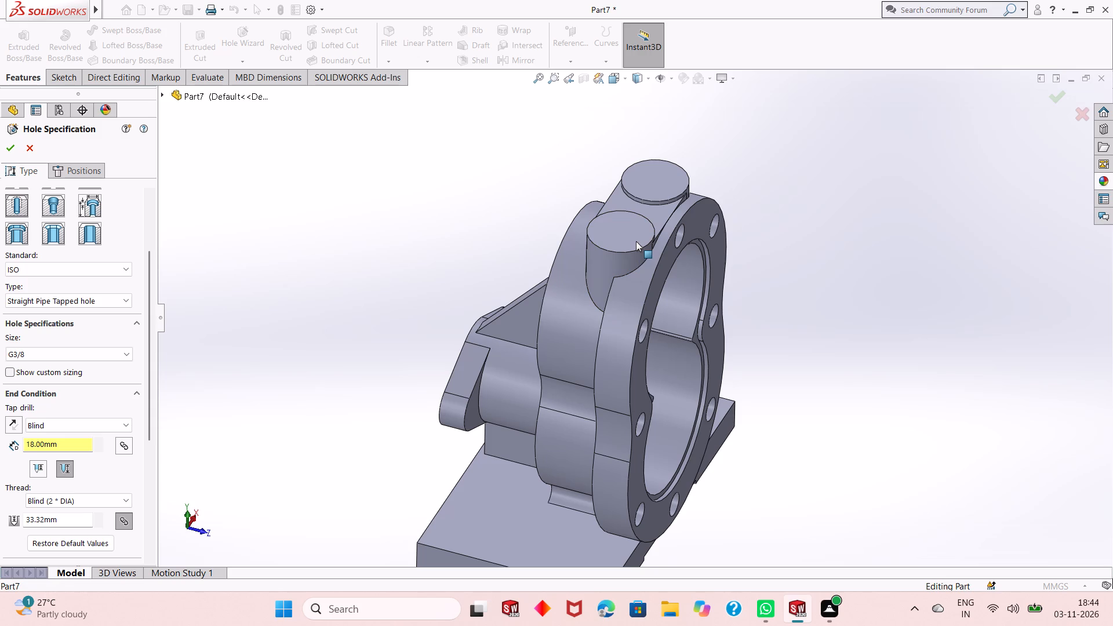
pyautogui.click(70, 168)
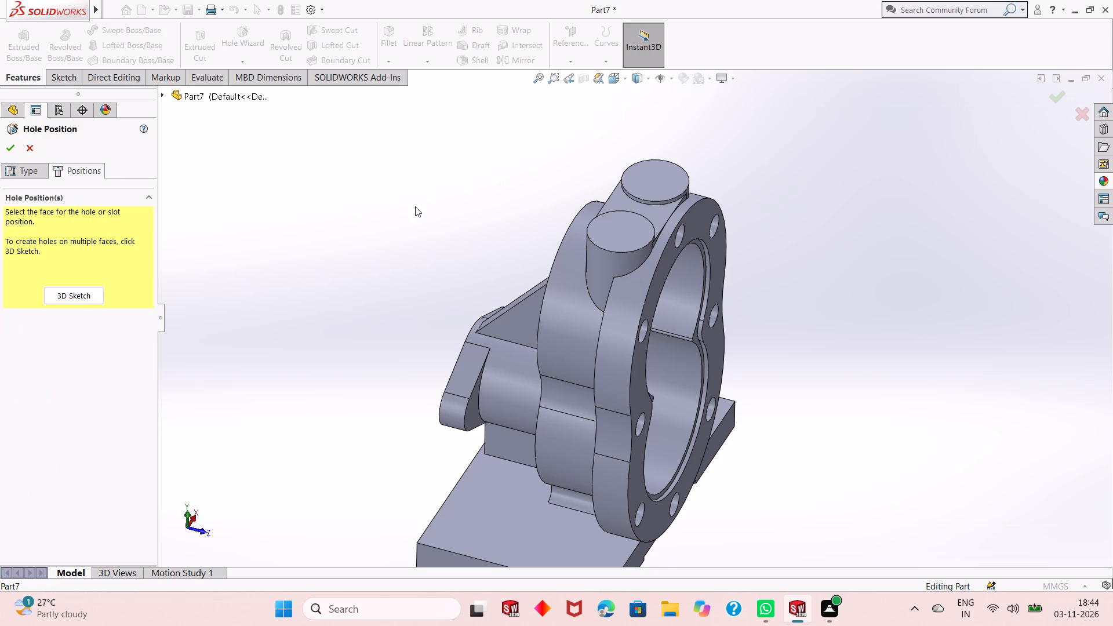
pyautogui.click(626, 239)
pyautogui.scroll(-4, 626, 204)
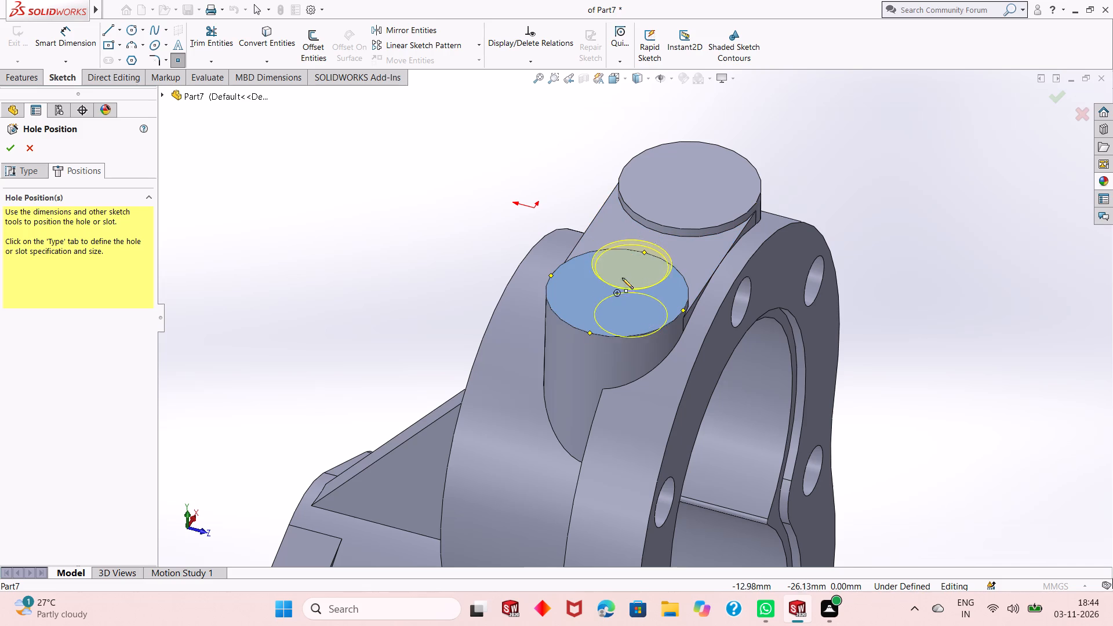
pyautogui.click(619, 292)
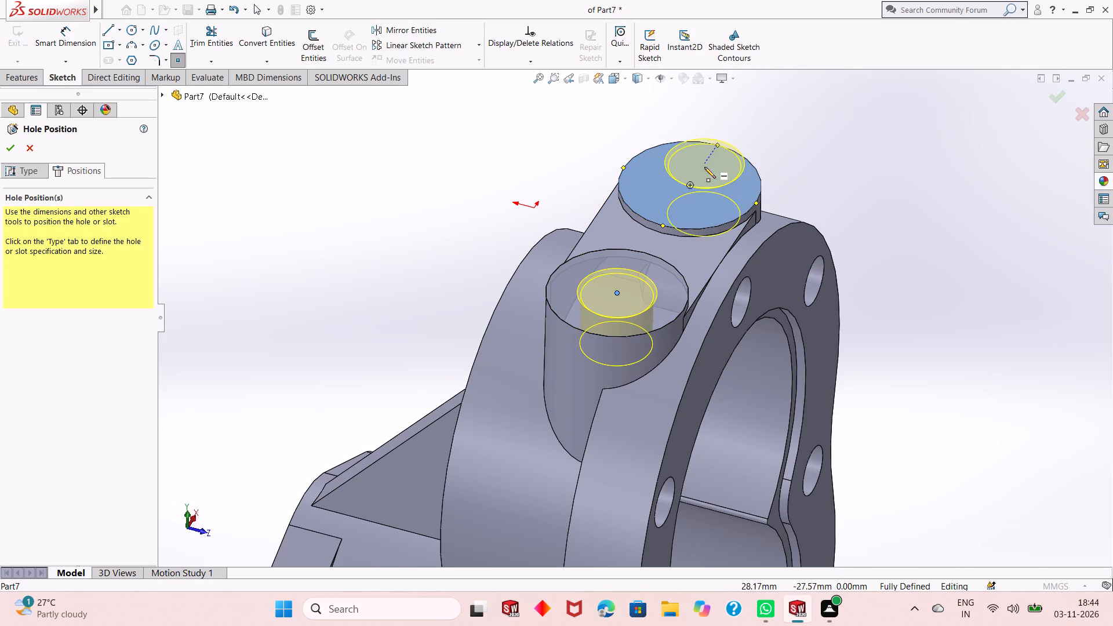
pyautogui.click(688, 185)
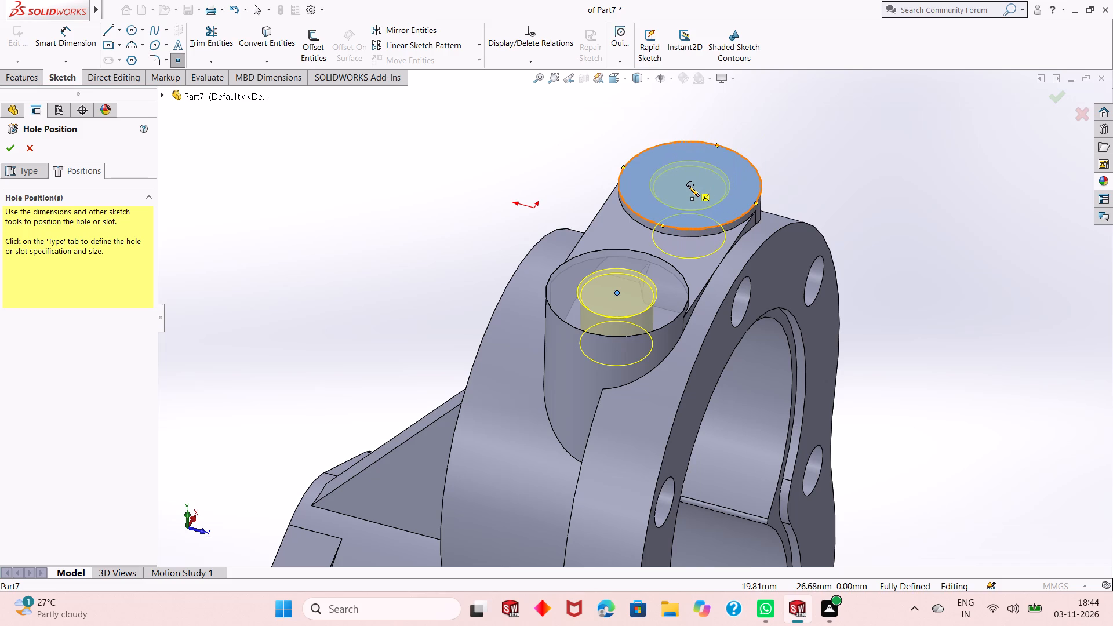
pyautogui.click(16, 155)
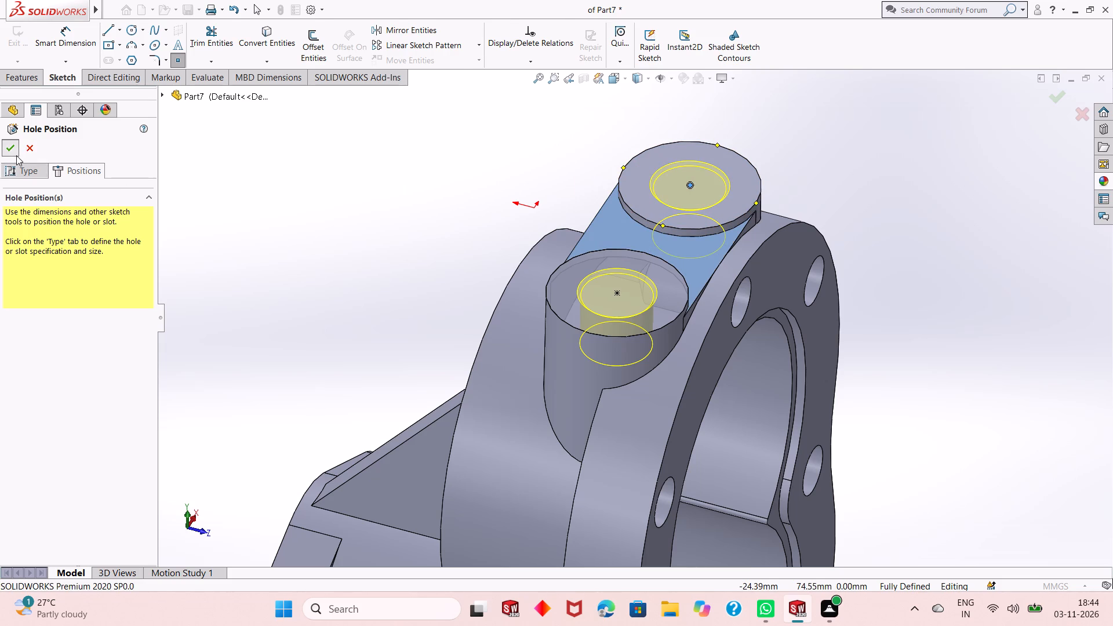
# Examine the two tapped boss holes from several angles and in a section offset -17 mm from the Right Plane.
pyautogui.moveTo(430, 228); pyautogui.dragTo(423, 314, button='middle')
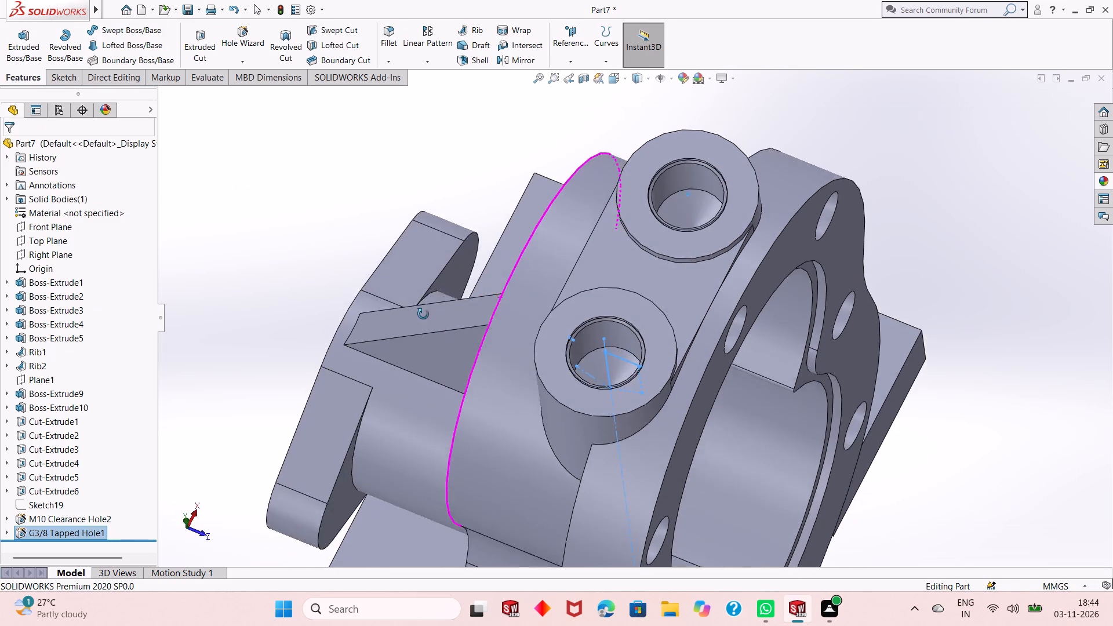
pyautogui.moveTo(423, 314); pyautogui.dragTo(437, 221, button='middle')
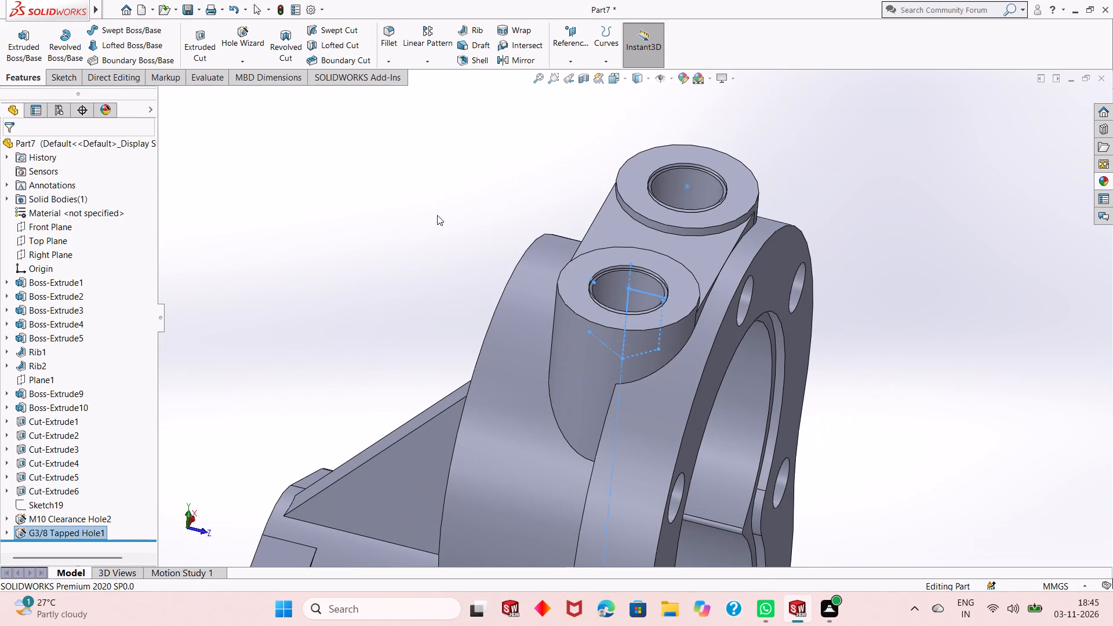
pyautogui.click(437, 215)
pyautogui.moveTo(625, 300); pyautogui.dragTo(616, 271, button='middle')
pyautogui.scroll(1, 616, 271)
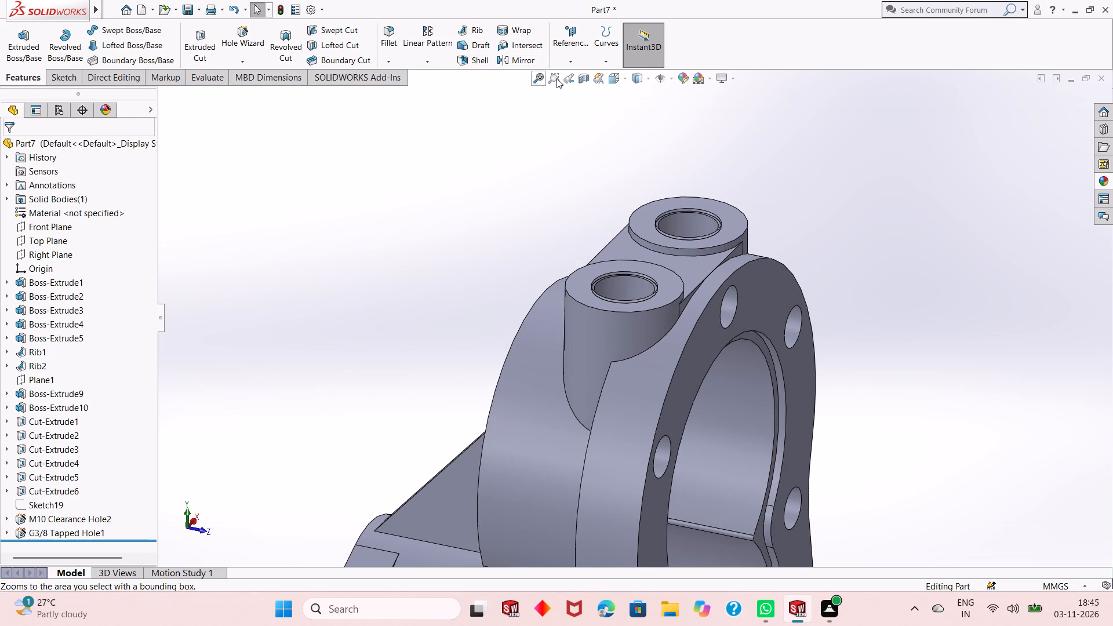
pyautogui.click(579, 82)
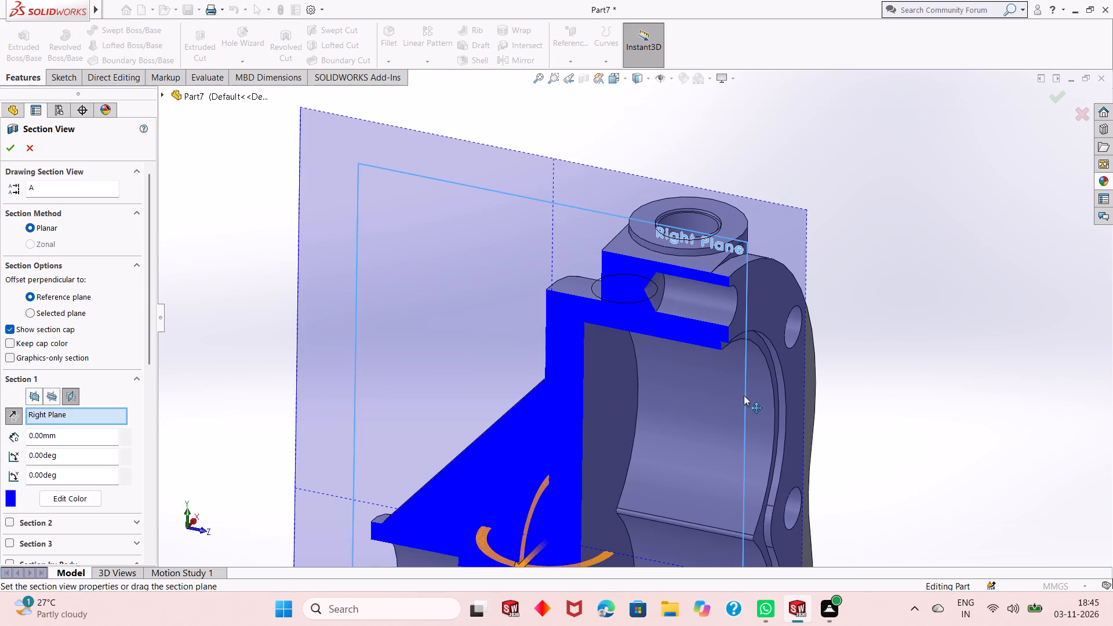
pyautogui.scroll(2, 629, 387)
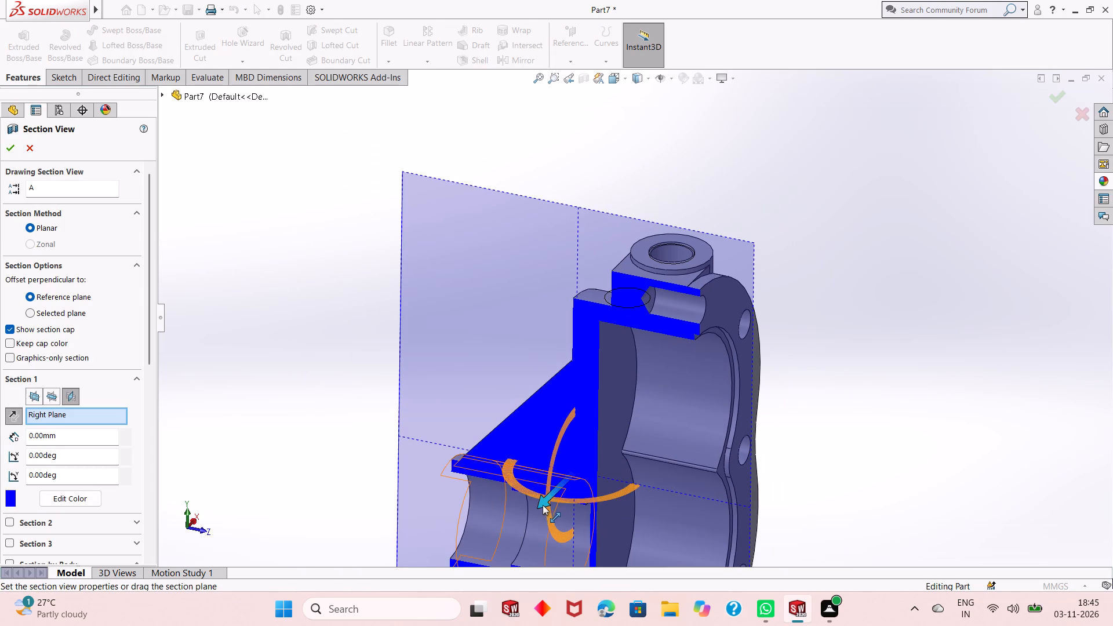
pyautogui.moveTo(541, 505); pyautogui.dragTo(514, 516)
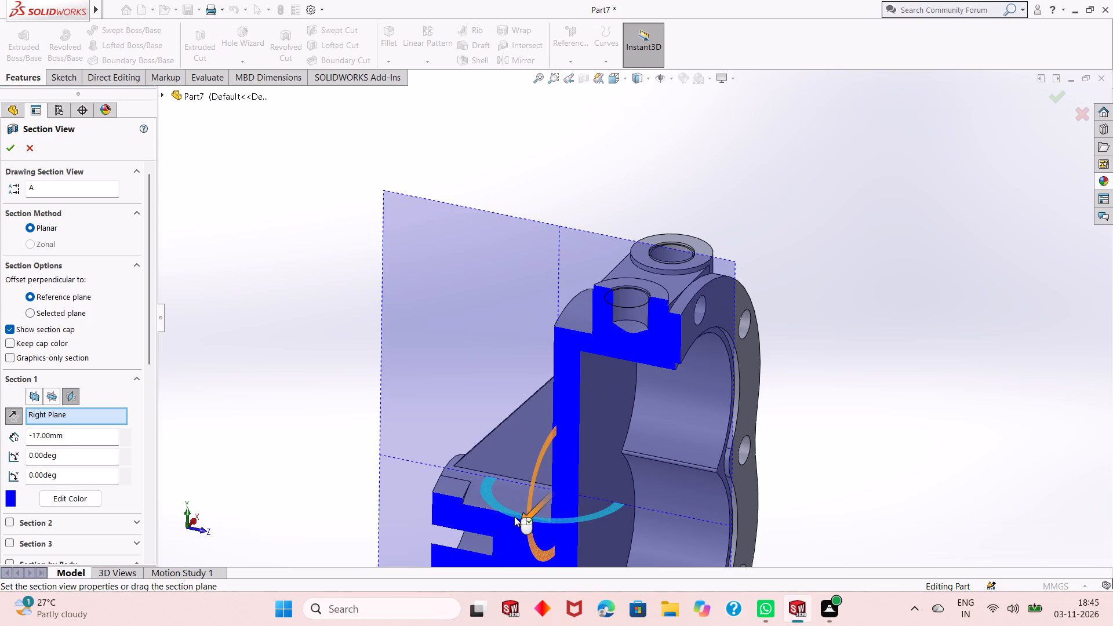
pyautogui.press('Escape')
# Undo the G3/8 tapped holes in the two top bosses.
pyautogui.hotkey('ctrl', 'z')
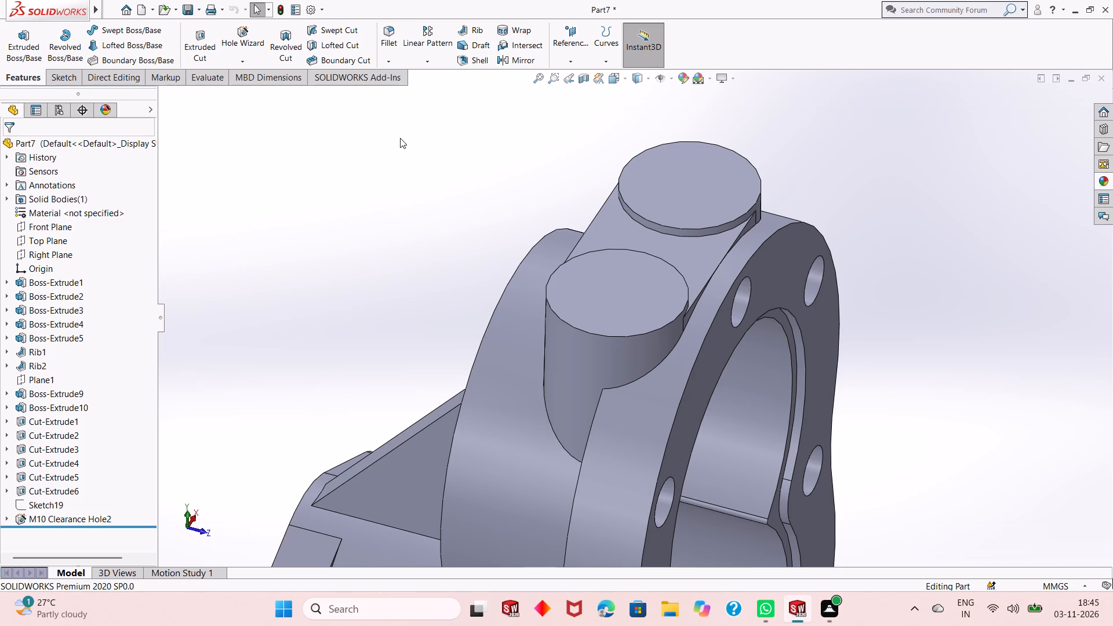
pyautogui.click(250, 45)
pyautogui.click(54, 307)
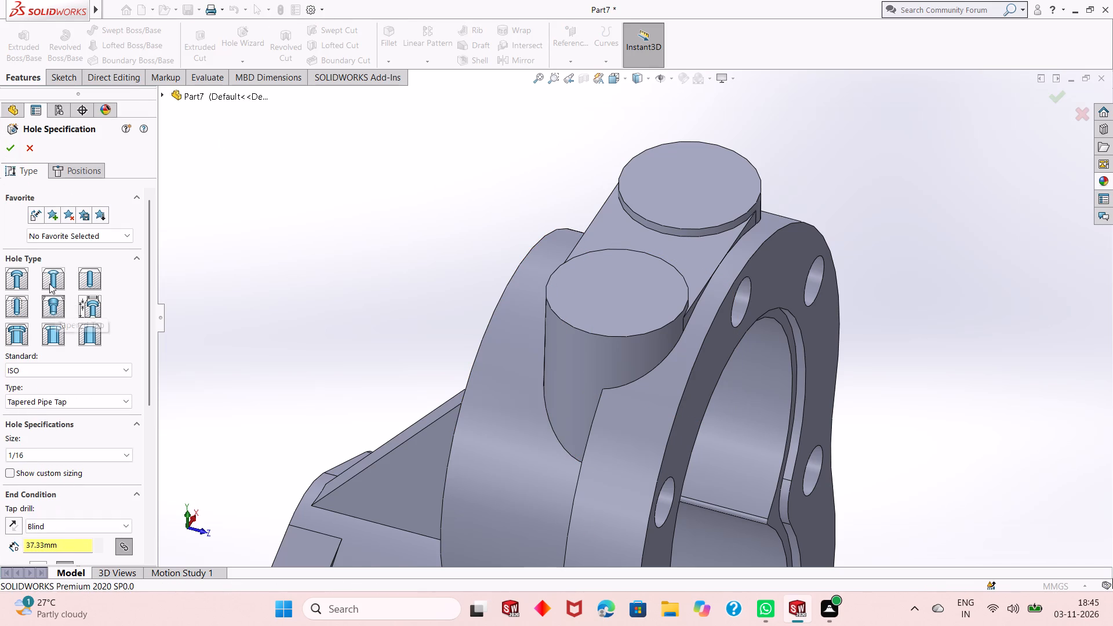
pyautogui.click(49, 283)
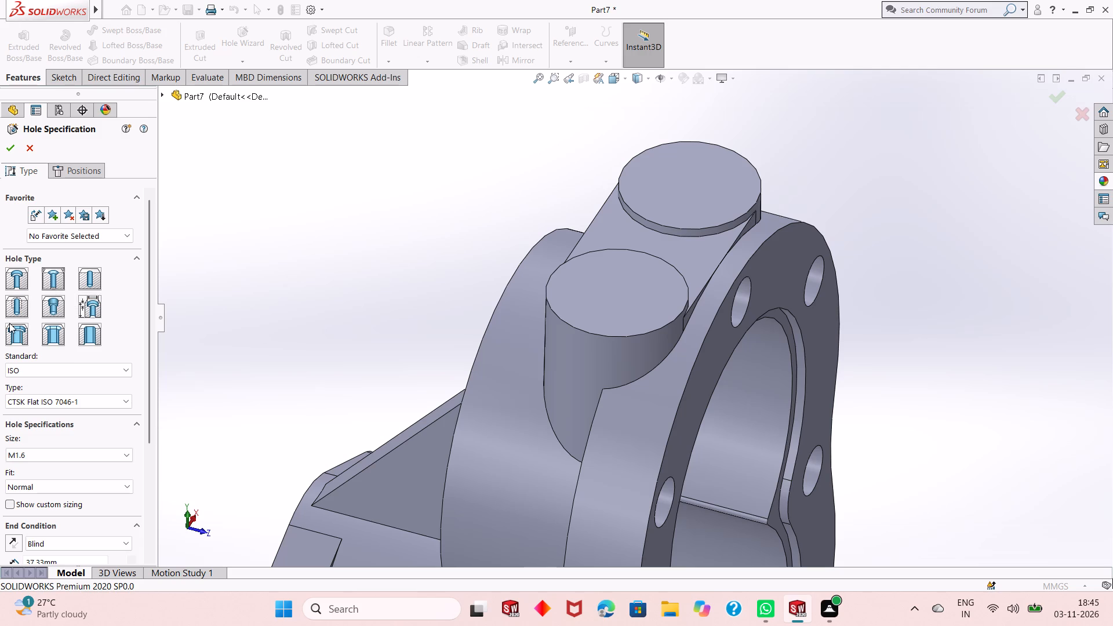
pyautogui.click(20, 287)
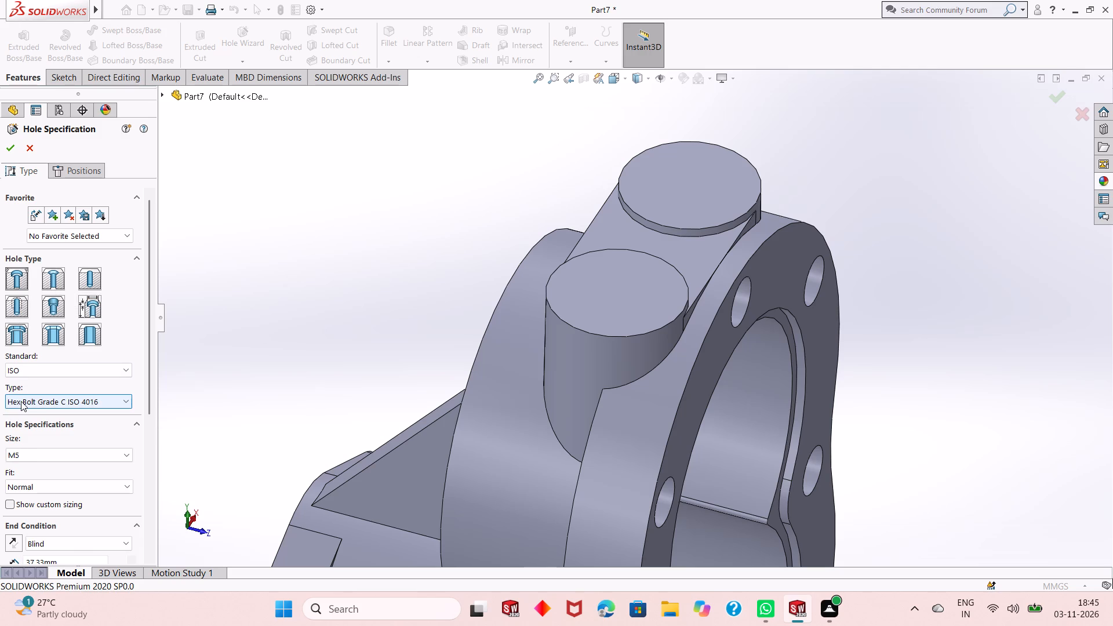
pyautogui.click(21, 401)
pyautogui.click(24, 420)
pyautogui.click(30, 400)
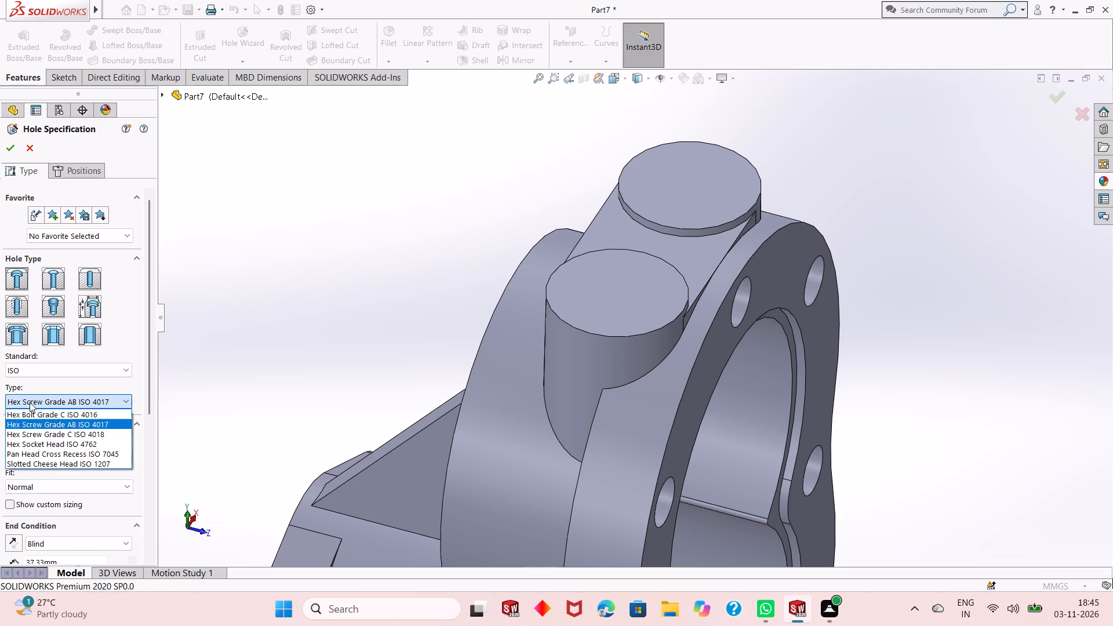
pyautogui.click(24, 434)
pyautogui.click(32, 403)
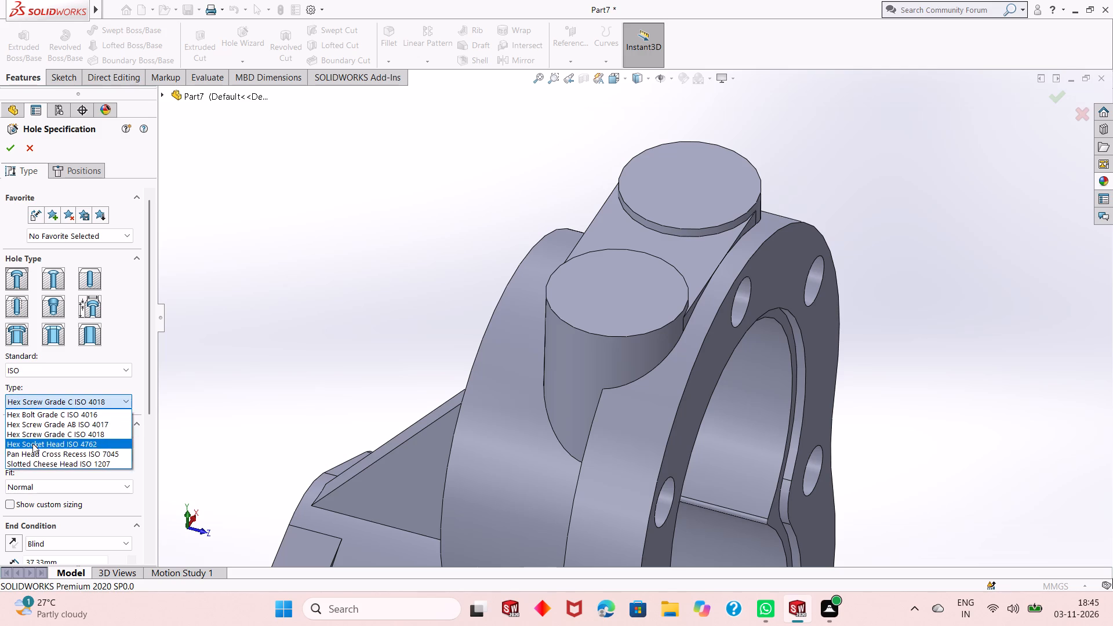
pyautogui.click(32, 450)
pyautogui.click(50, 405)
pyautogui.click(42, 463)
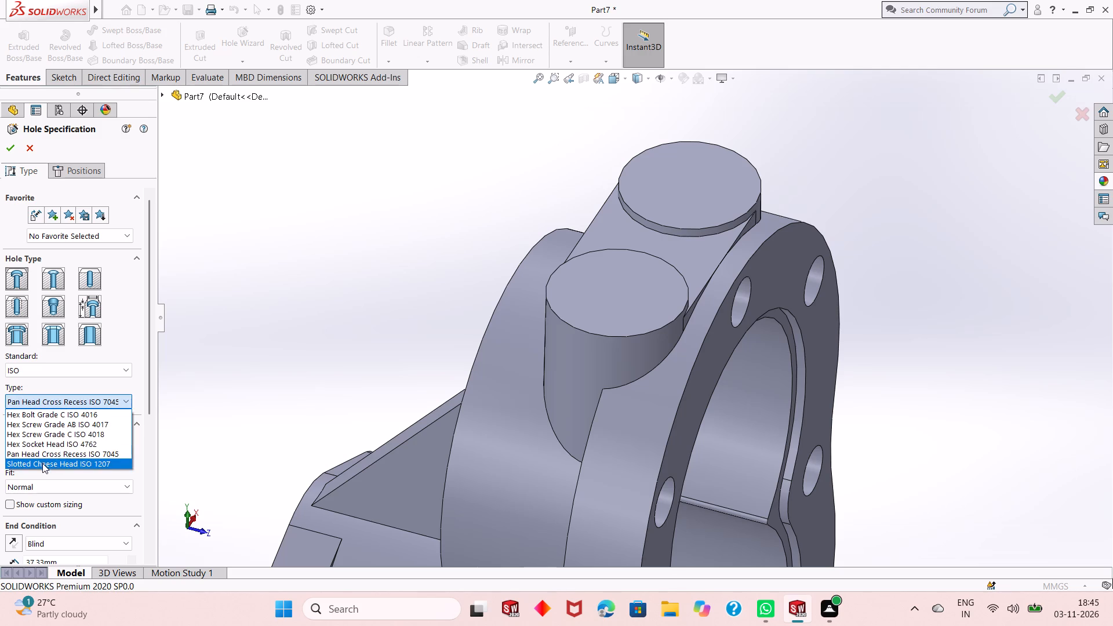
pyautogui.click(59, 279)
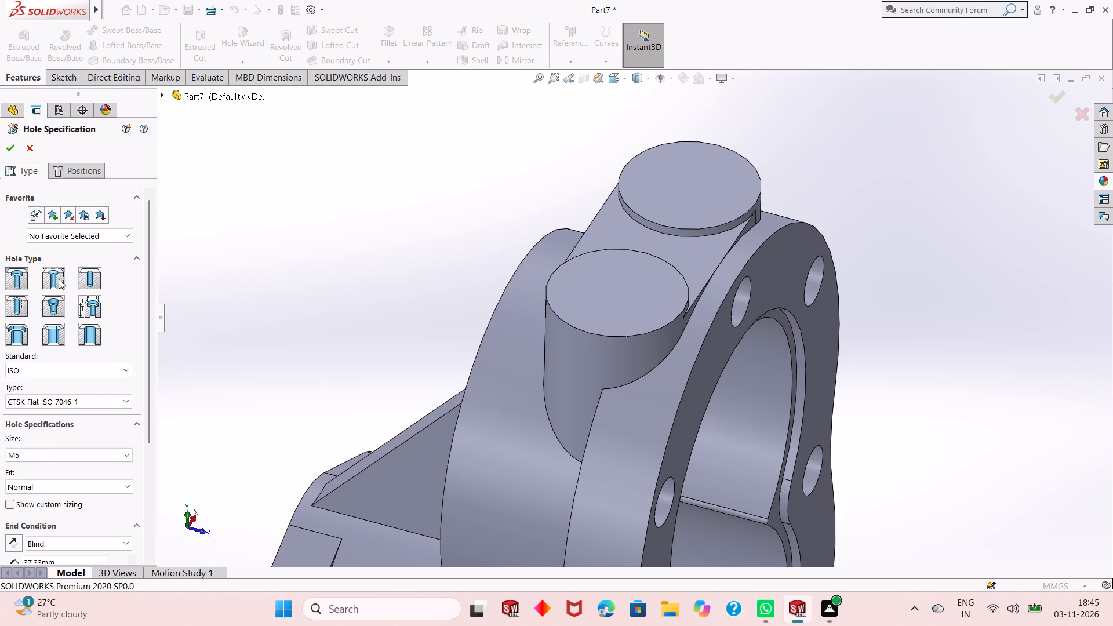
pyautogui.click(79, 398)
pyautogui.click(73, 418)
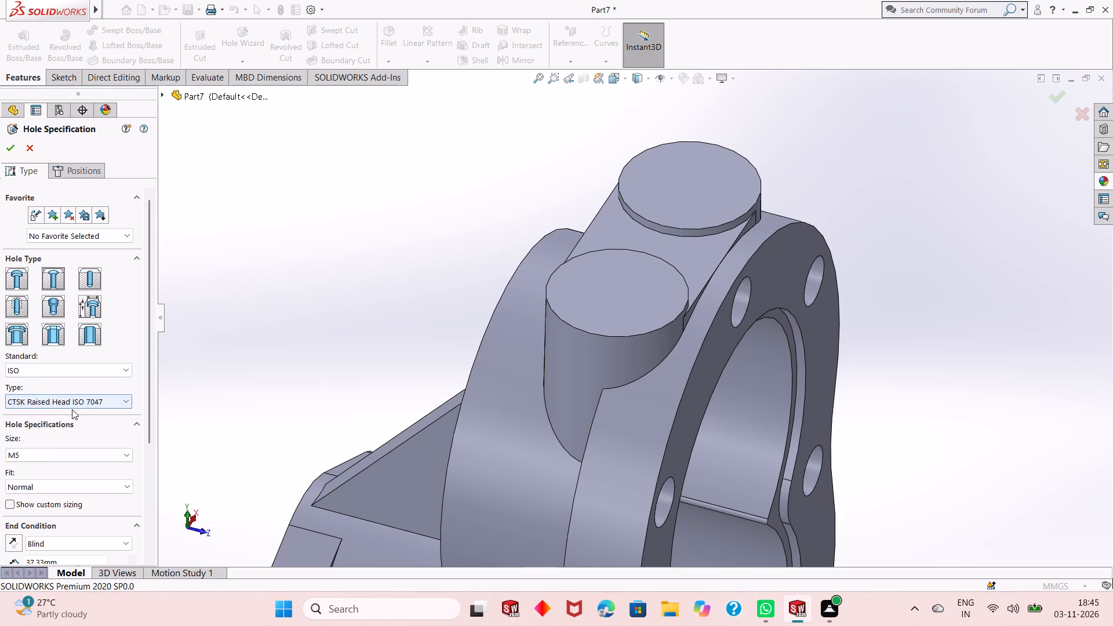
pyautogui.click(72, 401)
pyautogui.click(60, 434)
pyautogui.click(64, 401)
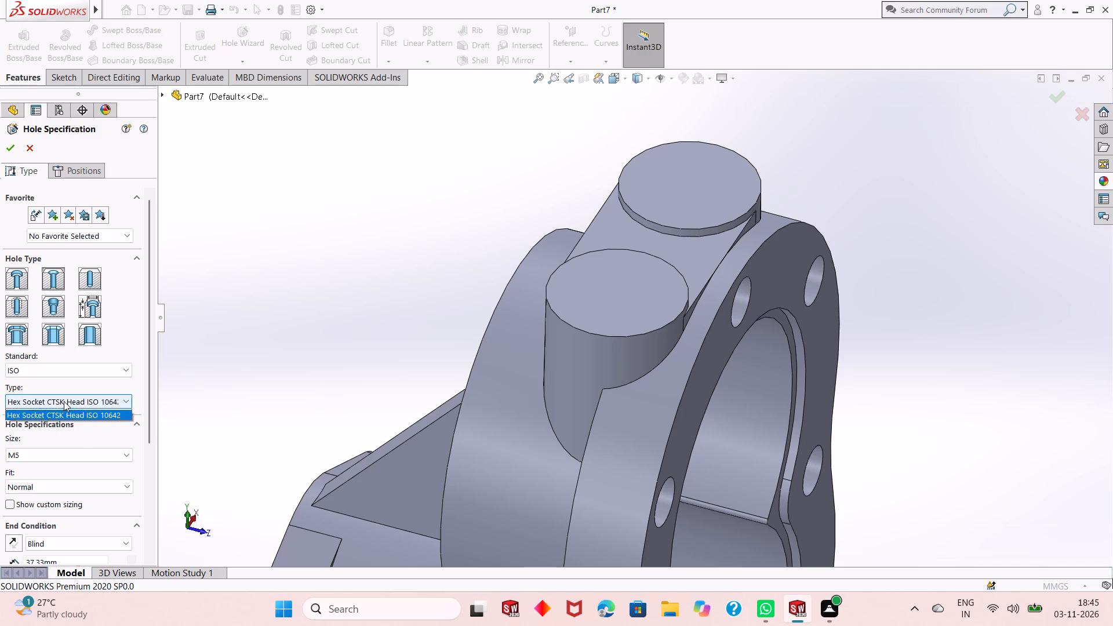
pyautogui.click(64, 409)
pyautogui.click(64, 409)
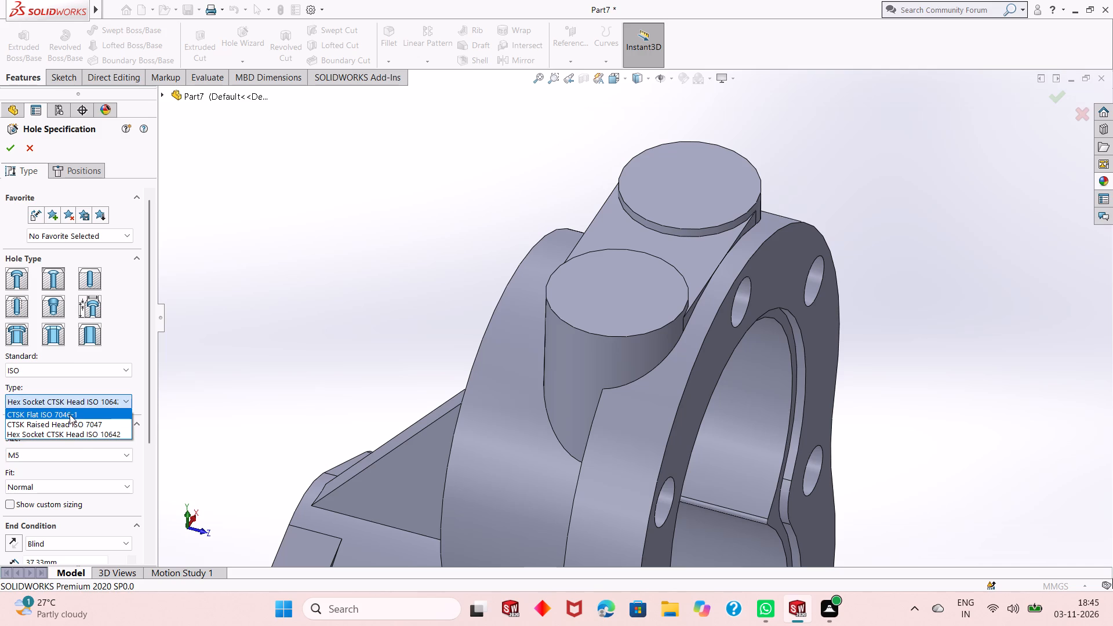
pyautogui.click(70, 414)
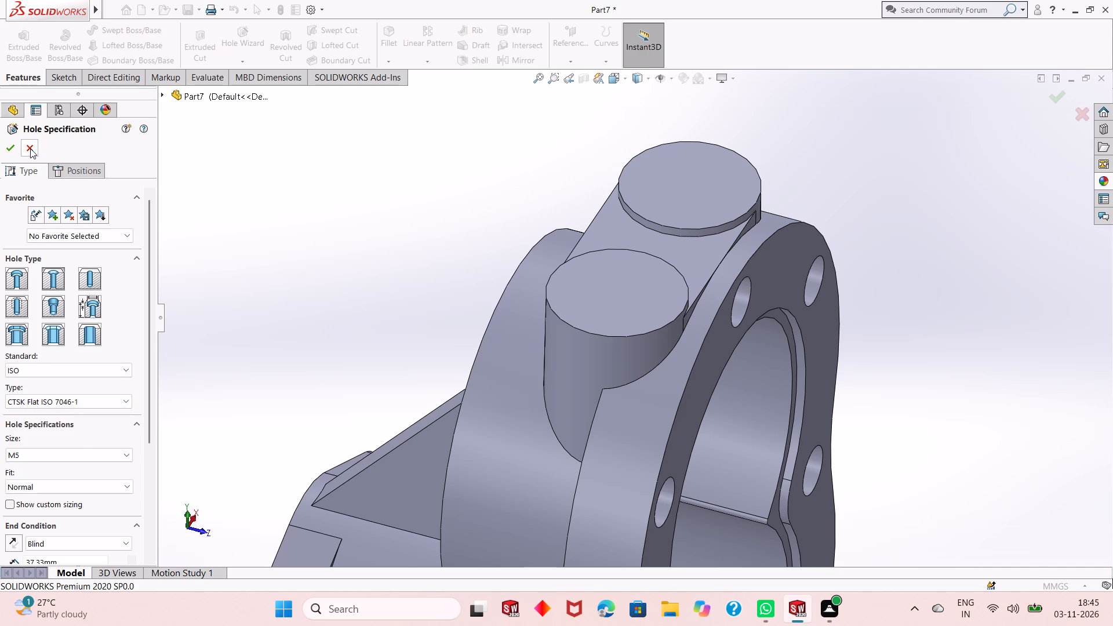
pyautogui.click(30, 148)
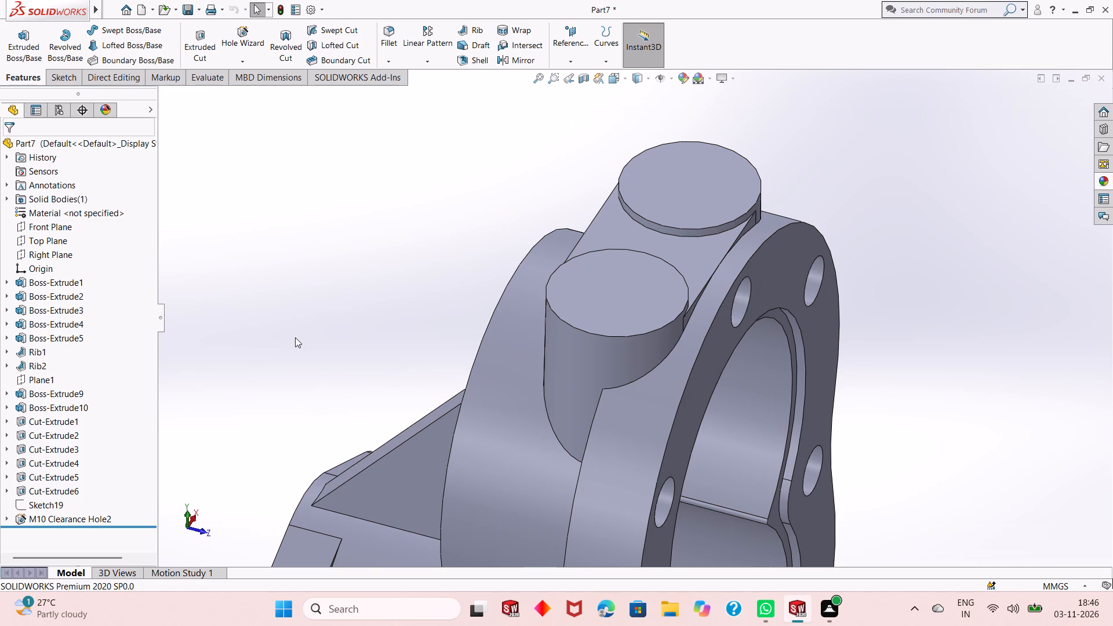
# Examine the top bosses, the flange face with its clearance holes and the two-lobed cavity from several angles.
pyautogui.scroll(1, 446, 348)
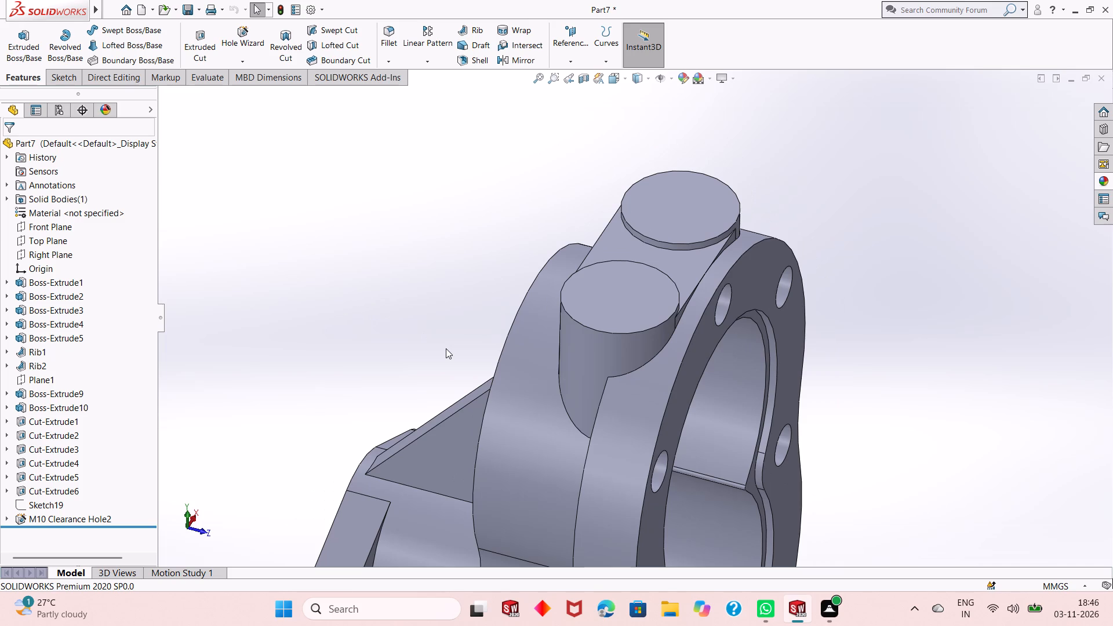
pyautogui.scroll(-1, 446, 348)
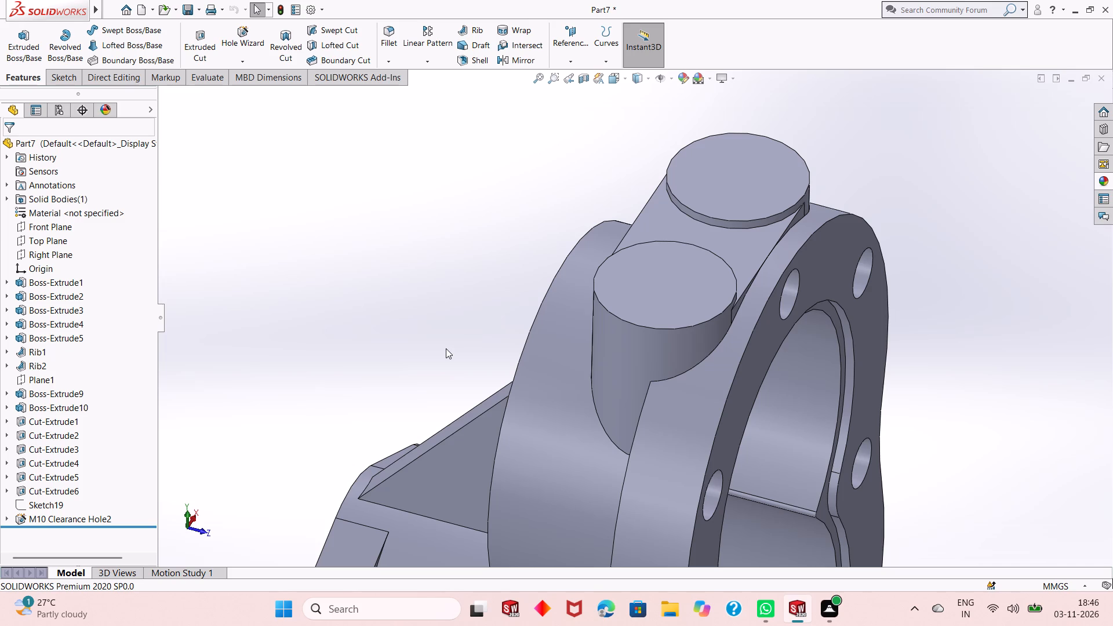
pyautogui.scroll(1, 642, 391)
pyautogui.moveTo(640, 385); pyautogui.dragTo(627, 334, button='middle')
pyautogui.scroll(4, 623, 356)
pyautogui.scroll(-1, 667, 471)
pyautogui.scroll(2, 671, 486)
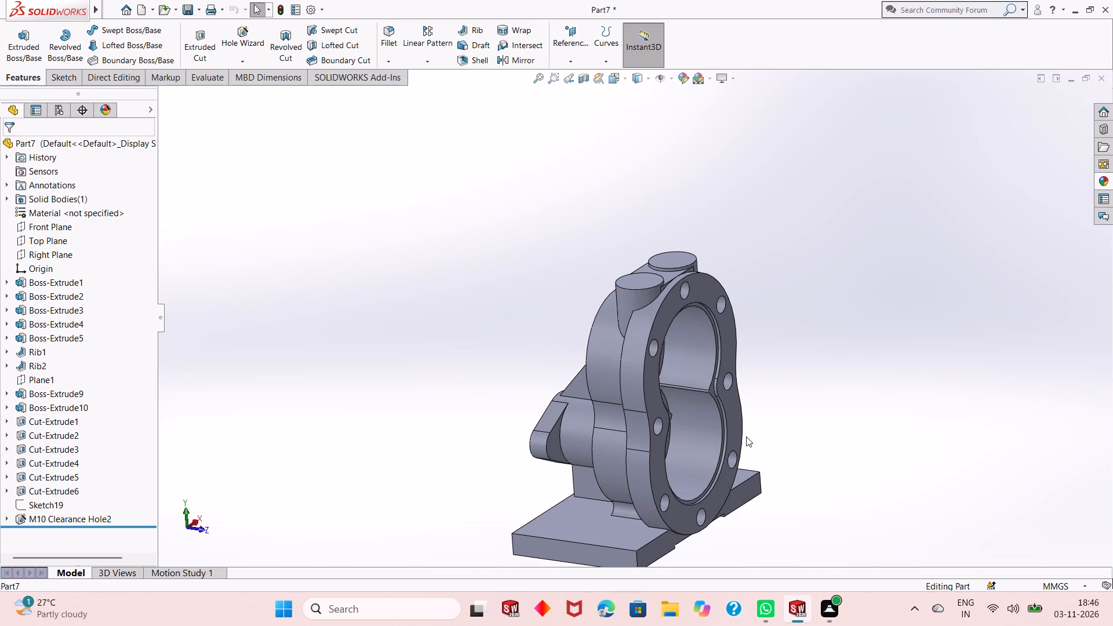
pyautogui.moveTo(746, 436); pyautogui.dragTo(721, 410, button='middle')
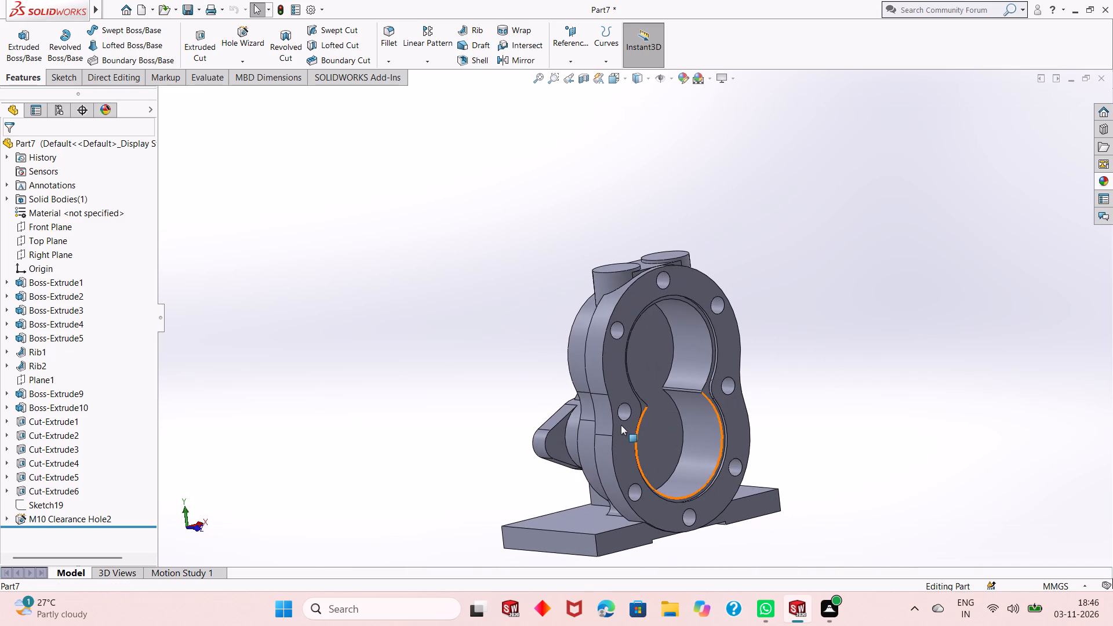
pyautogui.scroll(-1, 621, 425)
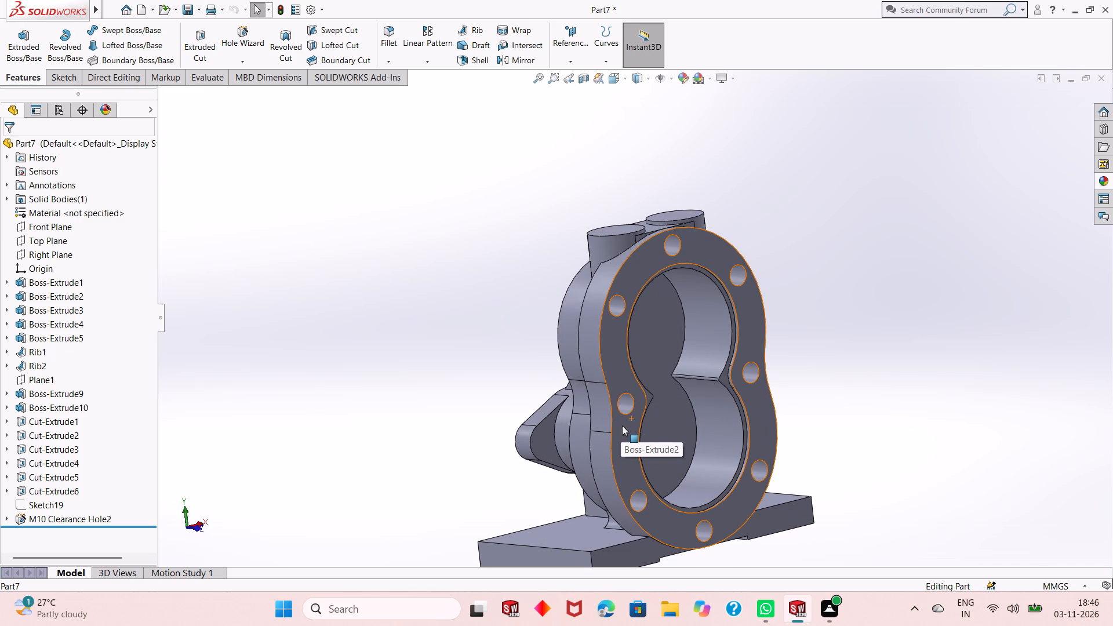
pyautogui.scroll(-1, 624, 424)
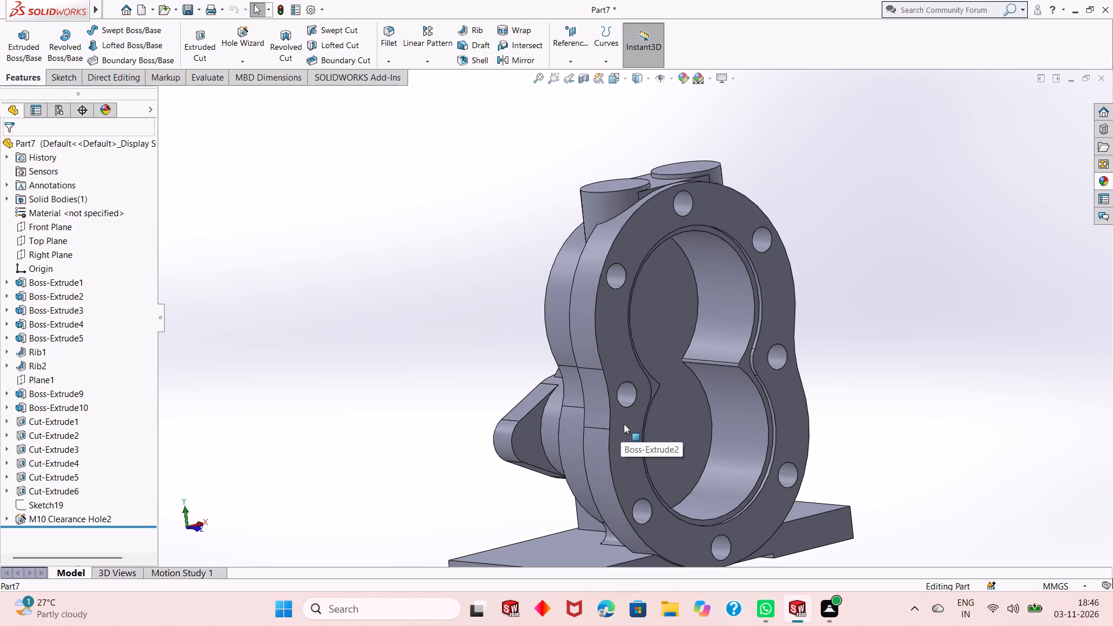
pyautogui.scroll(-1, 624, 424)
pyautogui.moveTo(646, 407); pyautogui.dragTo(638, 386, button='middle')
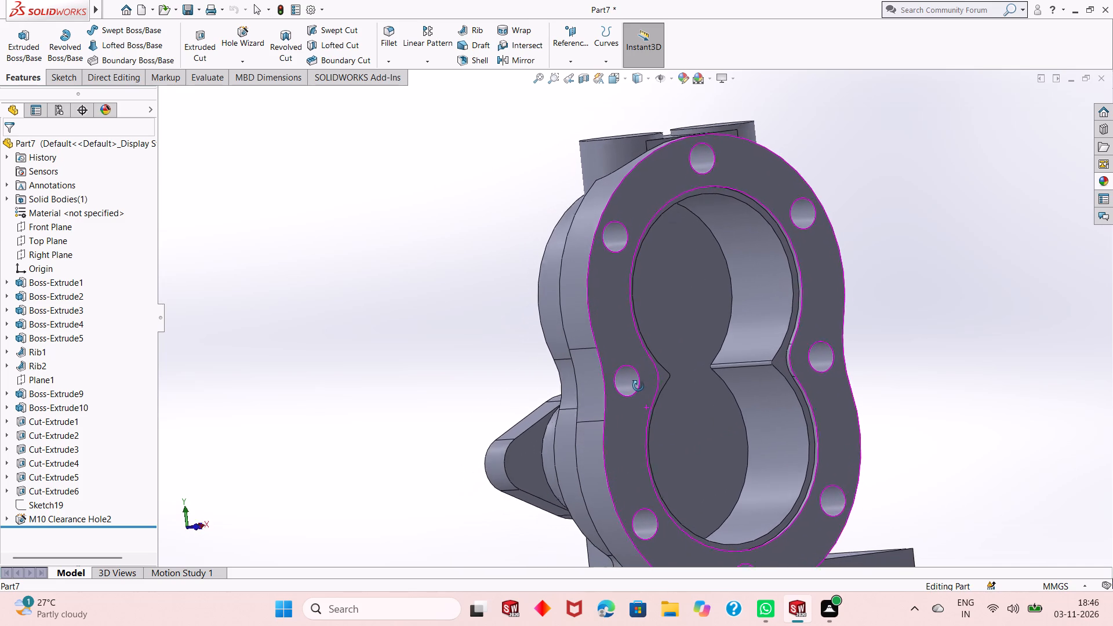
pyautogui.moveTo(638, 386); pyautogui.dragTo(638, 387, button='middle')
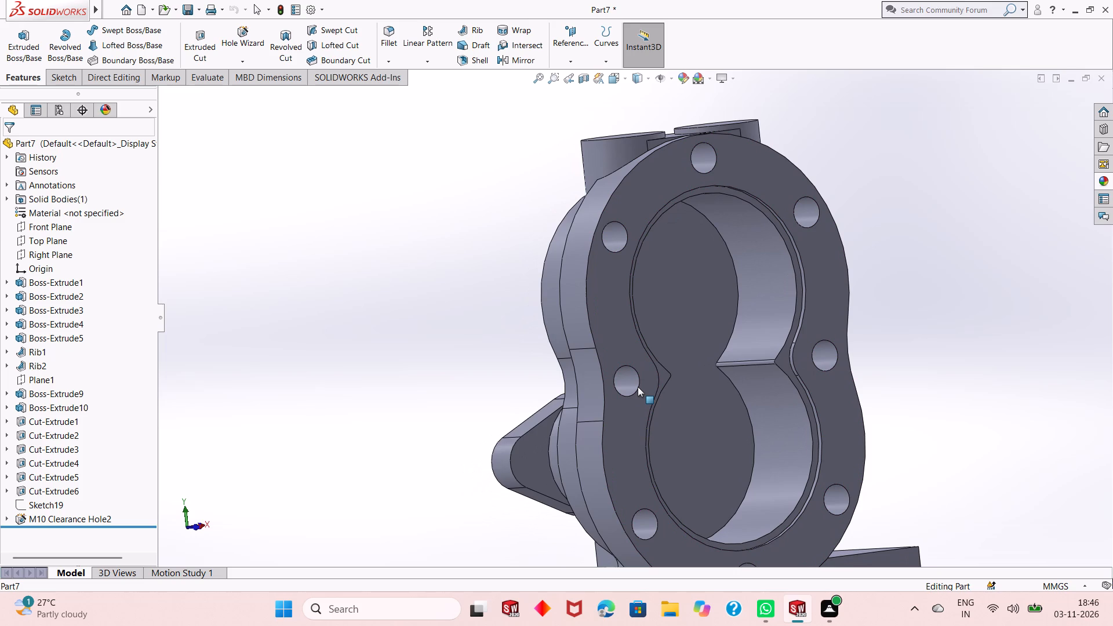
pyautogui.scroll(-1, 638, 387)
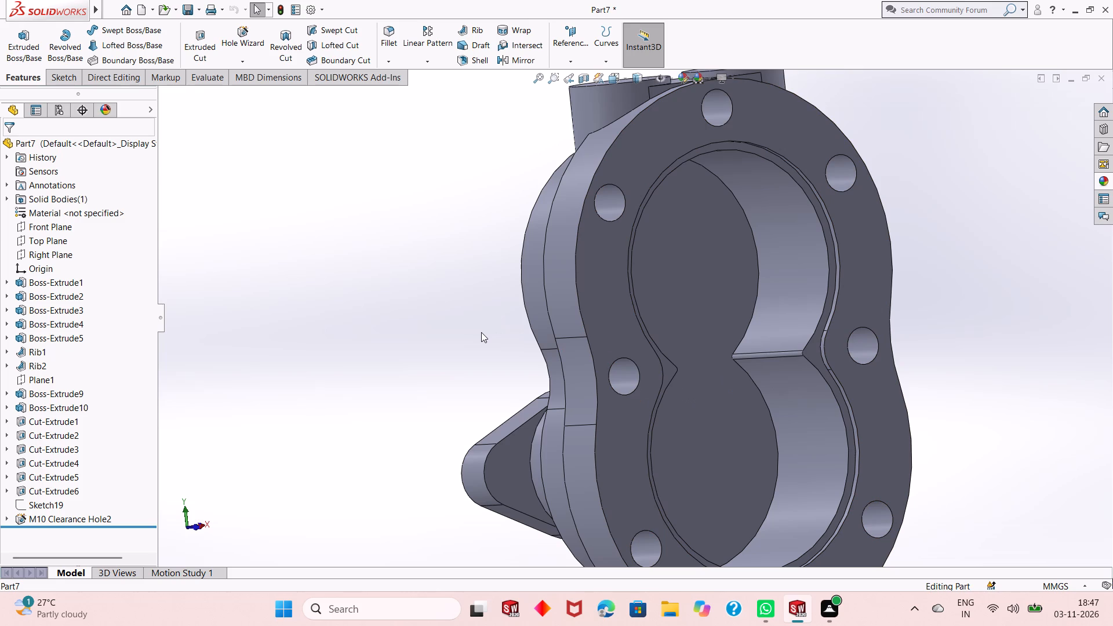
pyautogui.scroll(1, 614, 314)
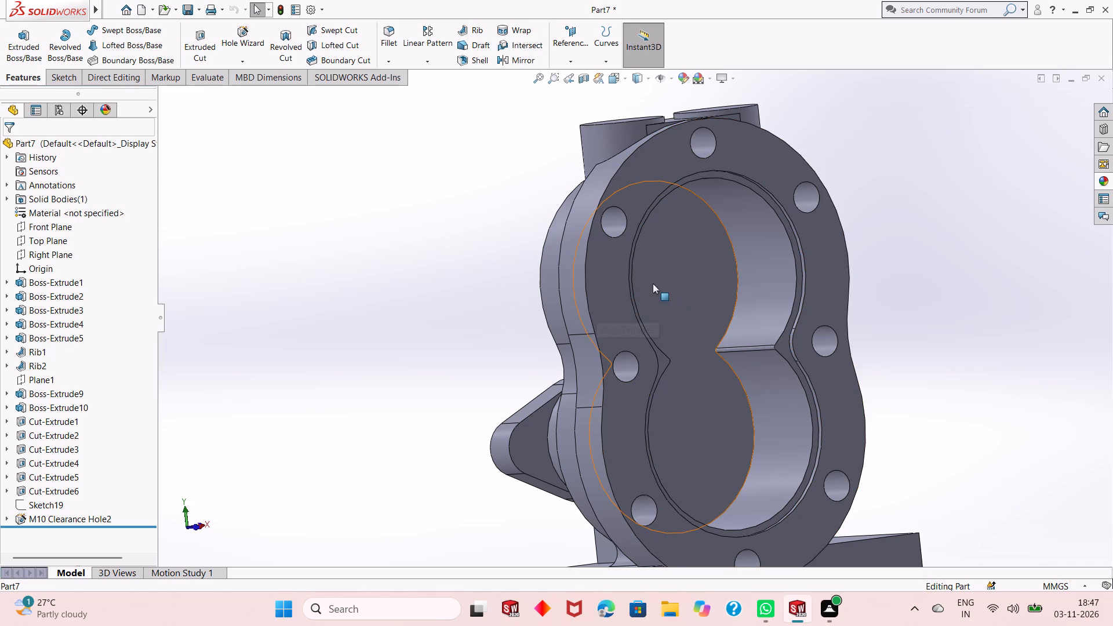
pyautogui.scroll(1, 647, 334)
pyautogui.moveTo(840, 340); pyautogui.dragTo(859, 346, button='middle')
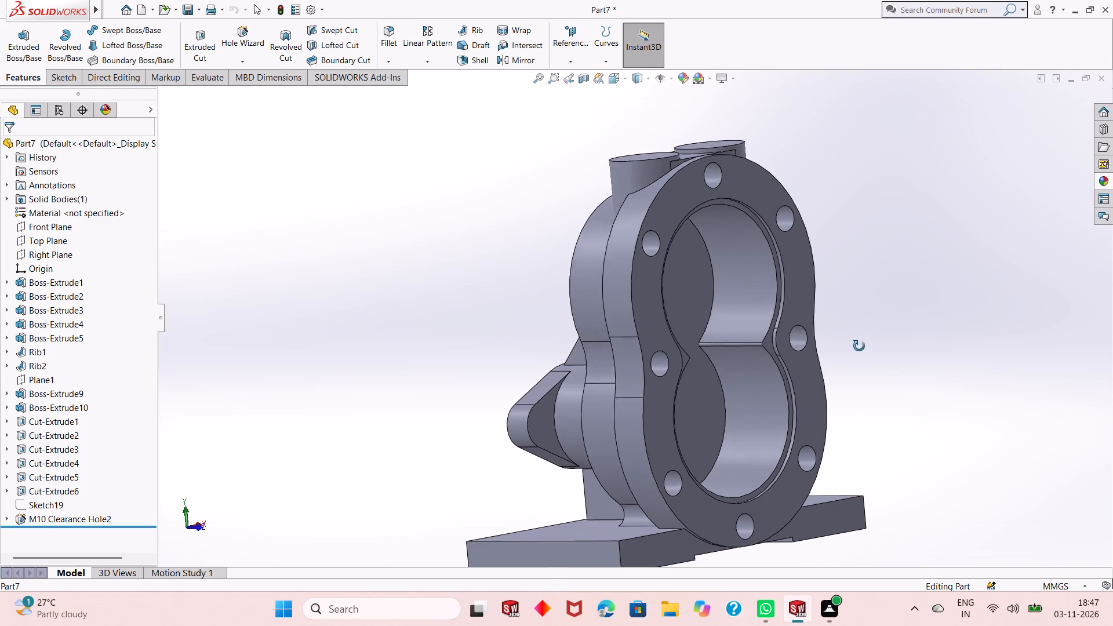
pyautogui.moveTo(859, 346); pyautogui.dragTo(864, 348, button='middle')
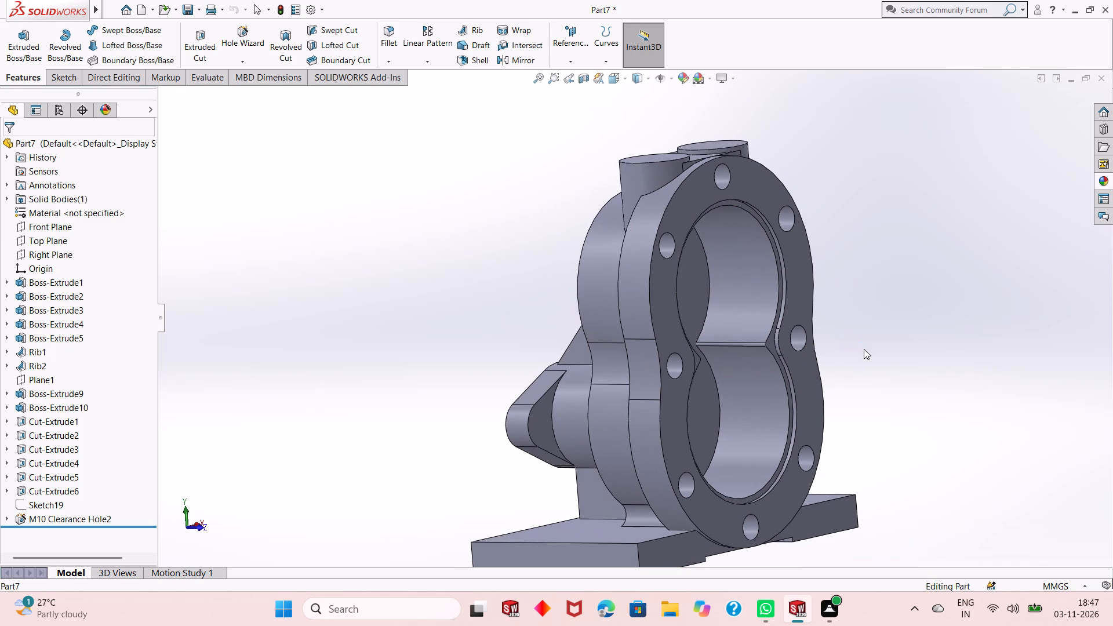
pyautogui.moveTo(864, 351); pyautogui.dragTo(855, 365, button='middle')
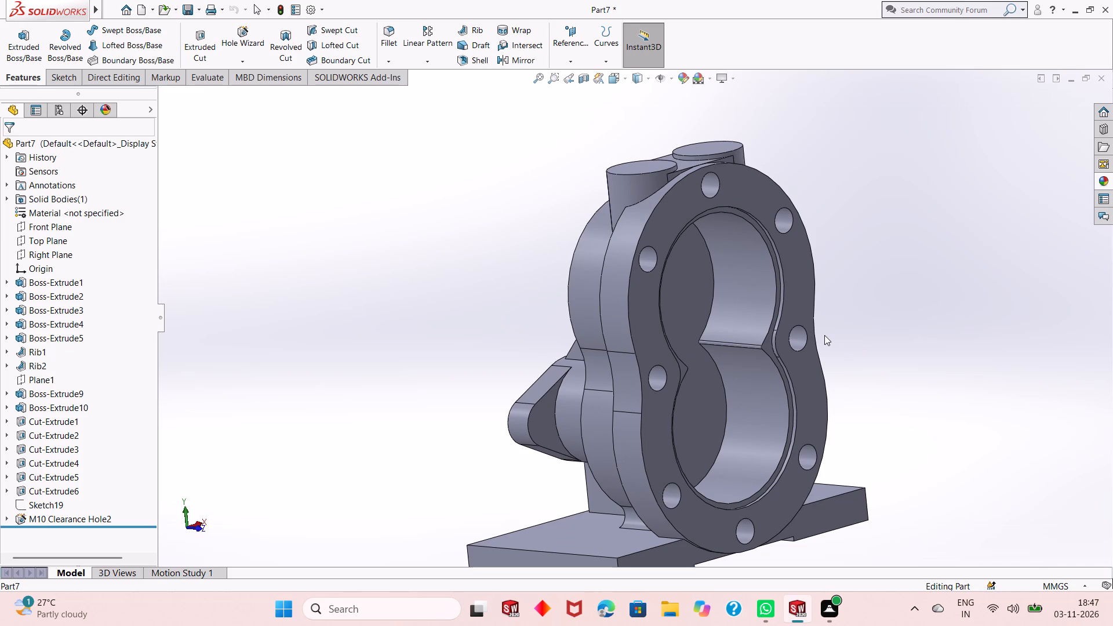
pyautogui.moveTo(819, 338); pyautogui.dragTo(842, 344, button='middle')
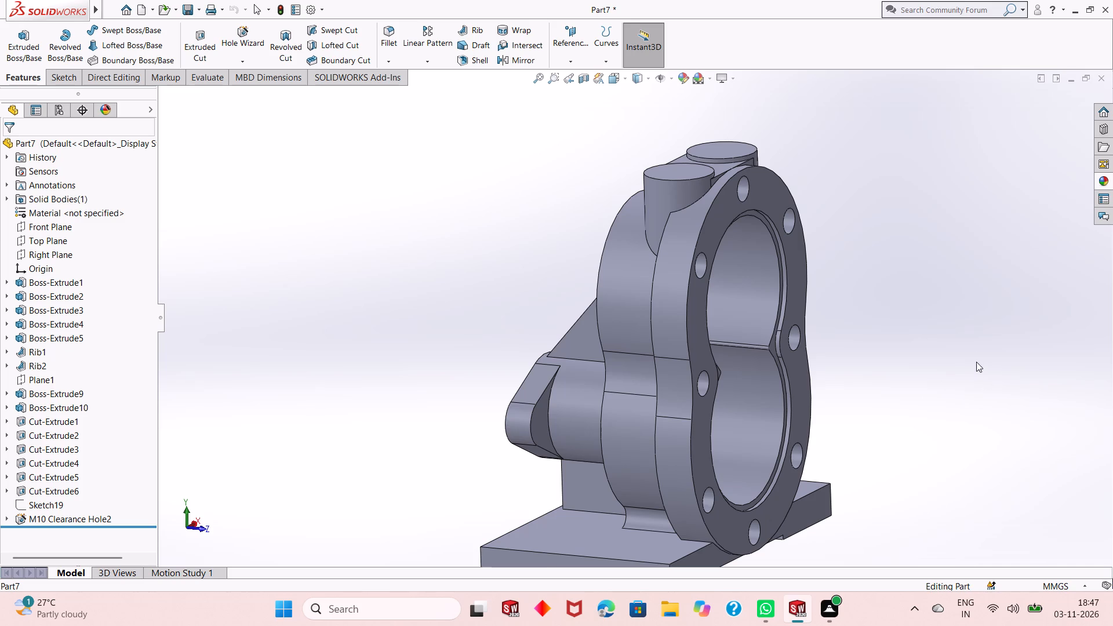
pyautogui.moveTo(795, 322); pyautogui.dragTo(760, 306, button='middle')
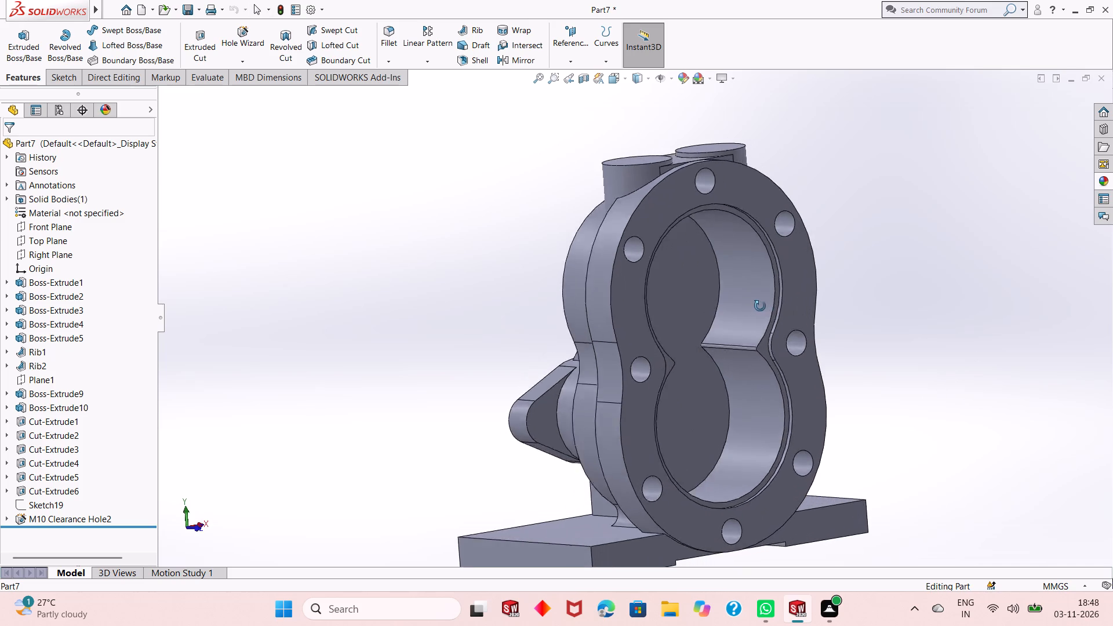
pyautogui.moveTo(760, 306); pyautogui.dragTo(654, 354, button='middle')
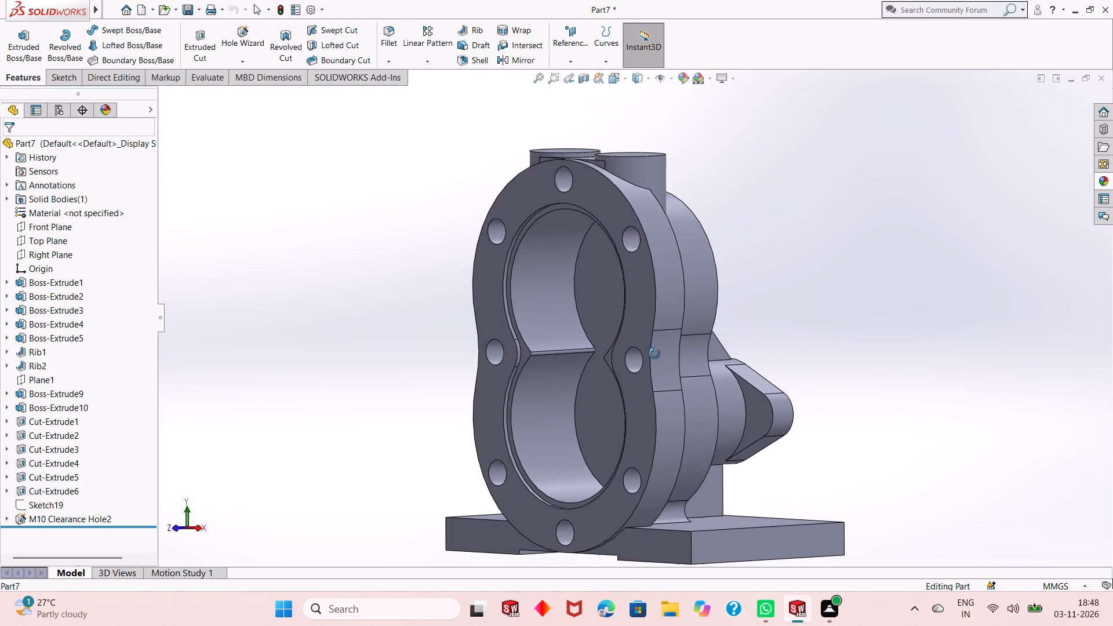
pyautogui.moveTo(654, 354); pyautogui.dragTo(654, 354, button='middle')
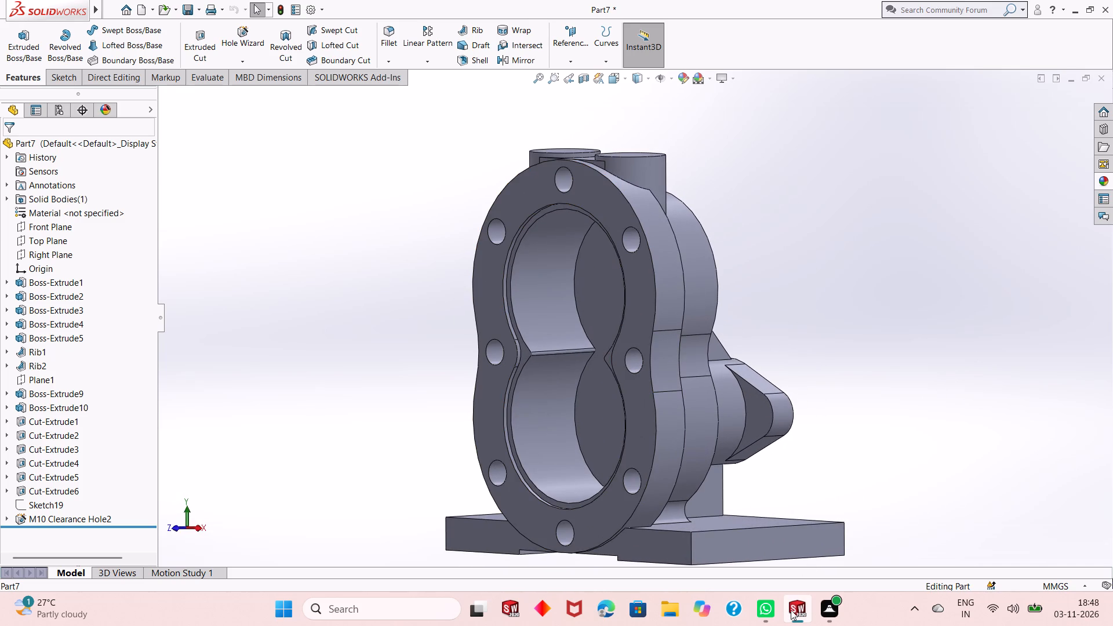
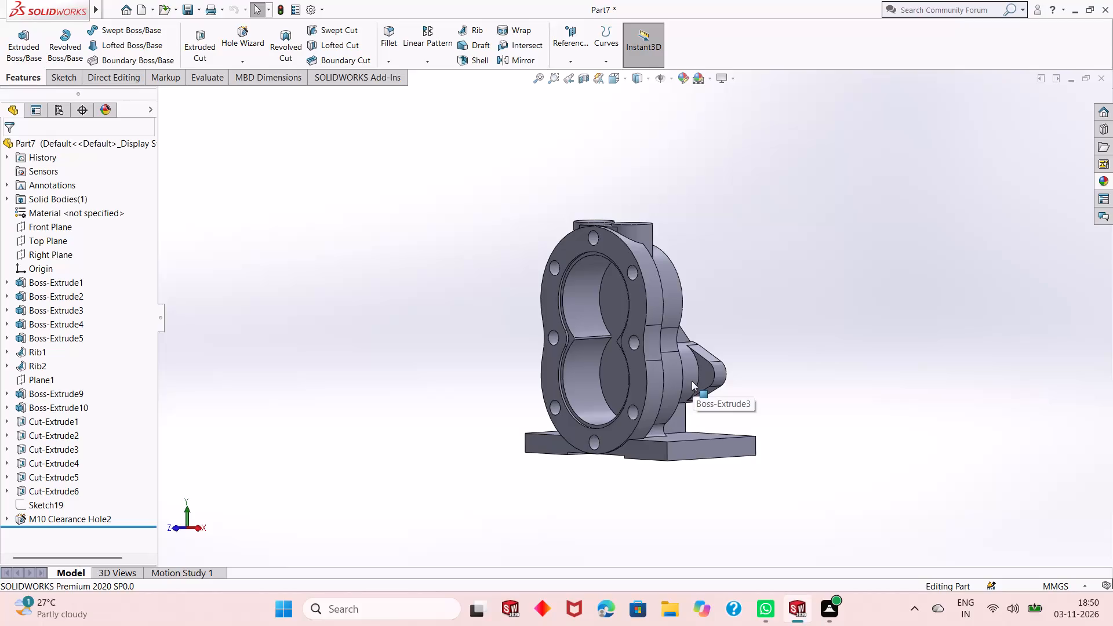
# Examine the pump housing from several sides, finishing close up on the two cylindrical bosses on its top.
pyautogui.scroll(-1, 674, 356)
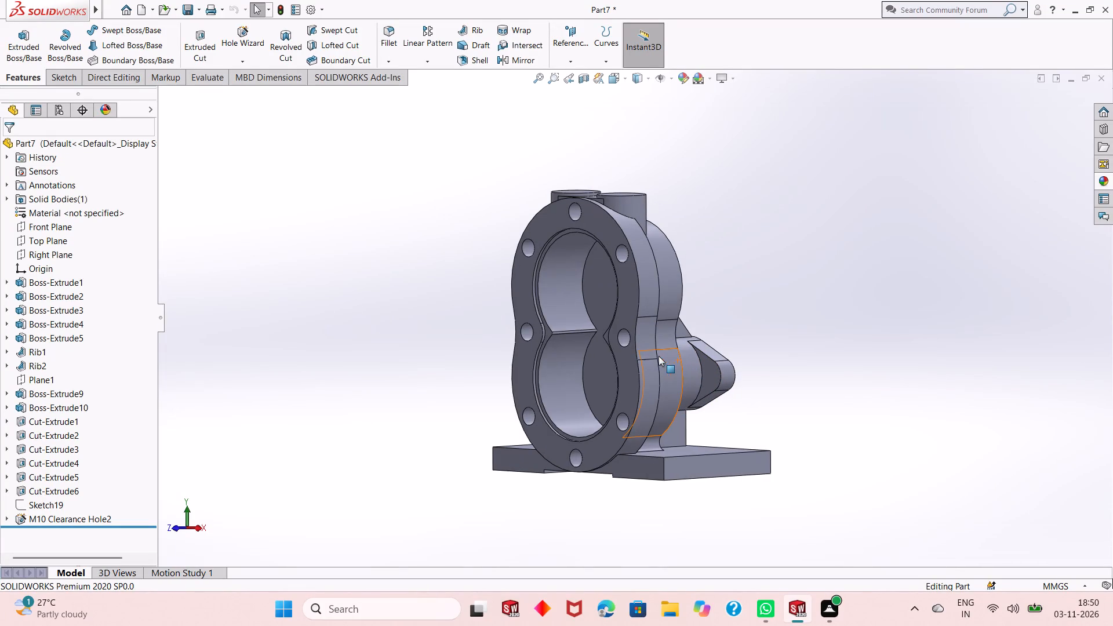
pyautogui.scroll(1, 619, 355)
pyautogui.moveTo(624, 358); pyautogui.dragTo(634, 344, button='middle')
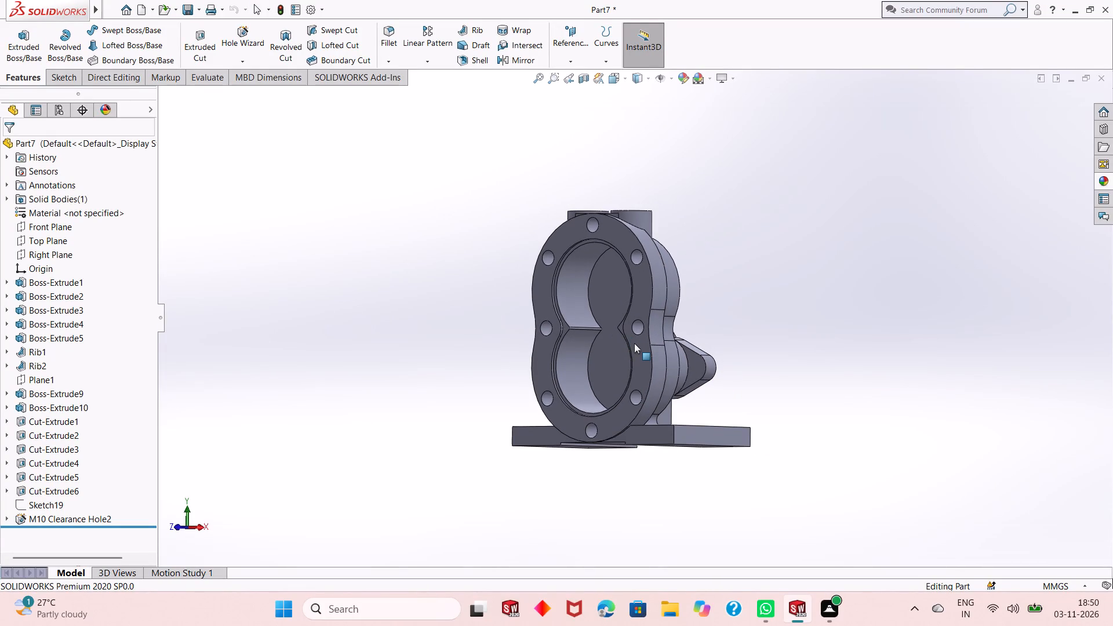
pyautogui.moveTo(752, 275); pyautogui.dragTo(730, 307, button='middle')
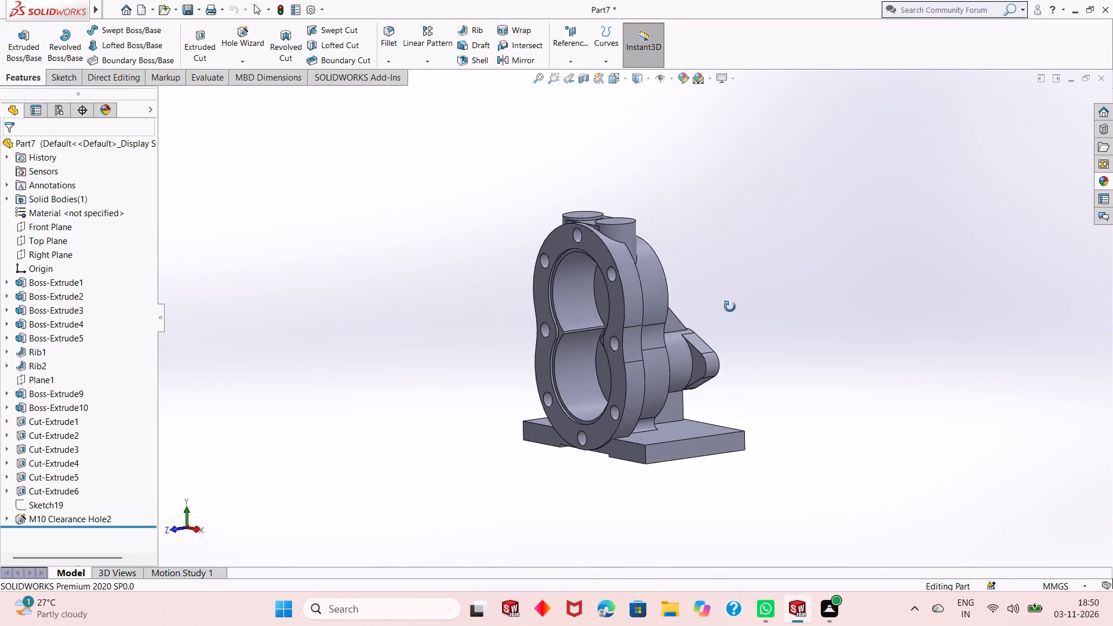
pyautogui.moveTo(730, 307); pyautogui.dragTo(708, 400, button='middle')
pyautogui.moveTo(683, 322); pyautogui.dragTo(767, 287, button='middle')
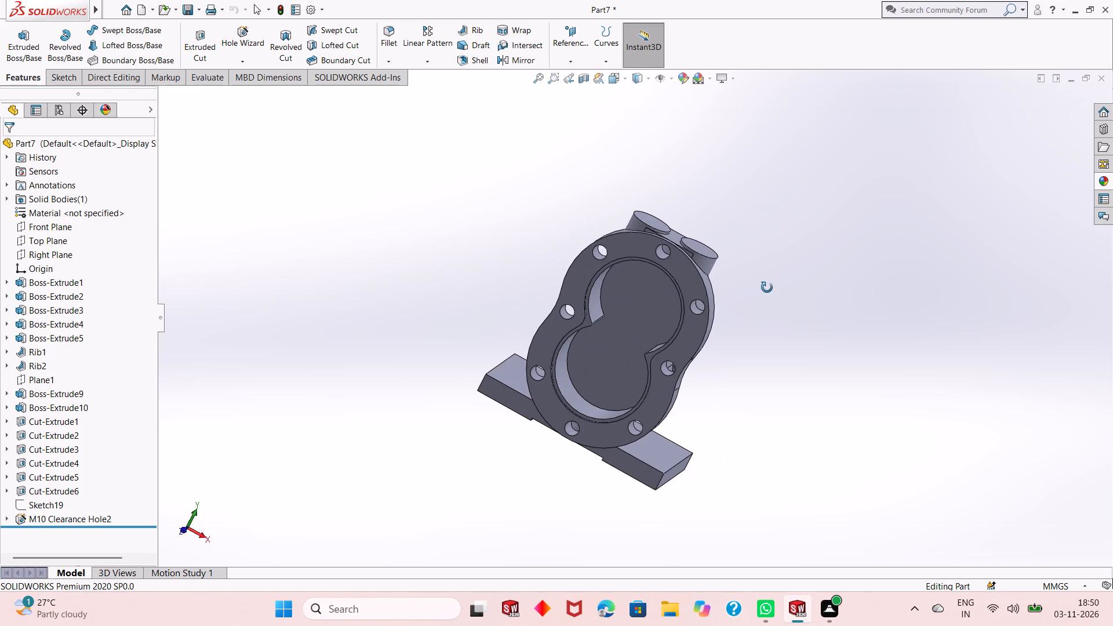
pyautogui.moveTo(767, 287); pyautogui.dragTo(891, 373, button='middle')
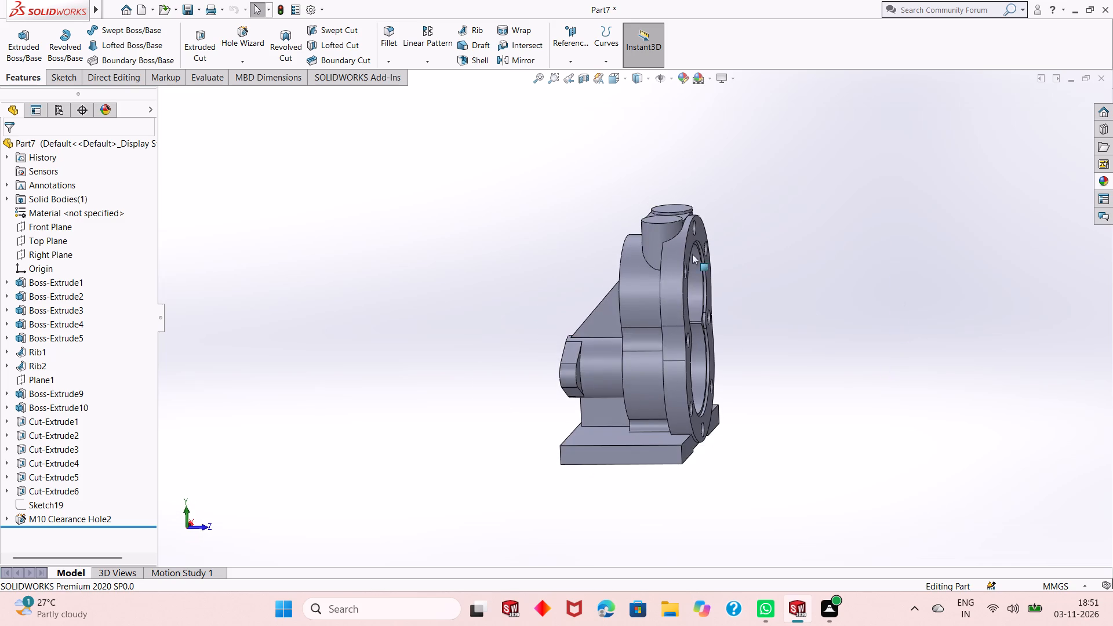
pyautogui.moveTo(692, 254); pyautogui.dragTo(737, 315, button='middle')
pyautogui.moveTo(734, 254); pyautogui.dragTo(746, 325, button='middle')
pyautogui.scroll(-4, 705, 247)
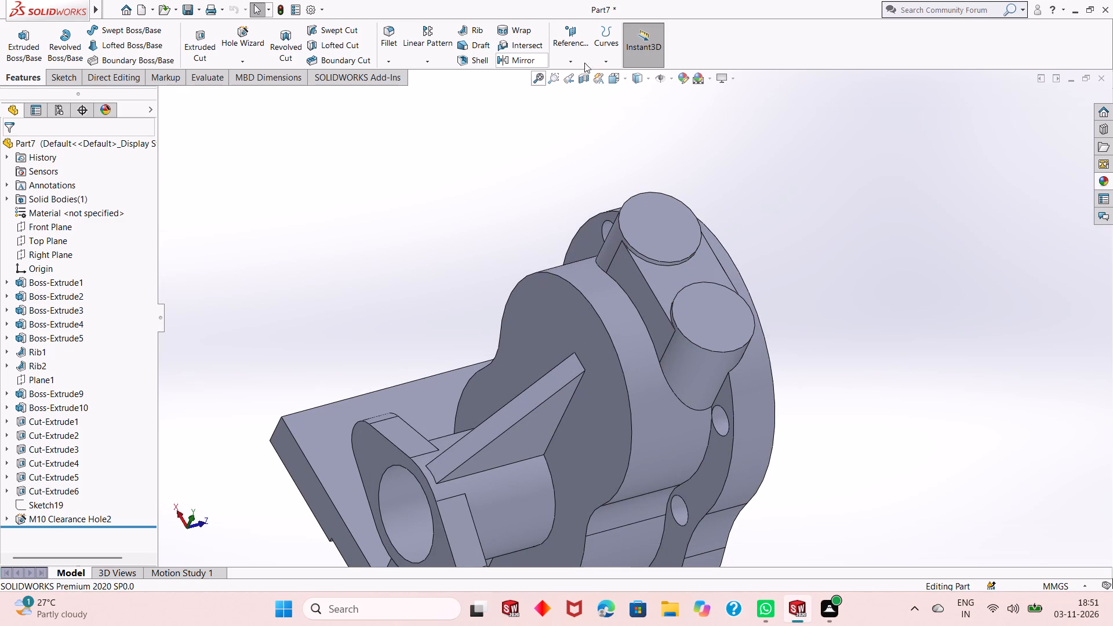
# Sketch two circles on the top boss end face, each concentric with one boss, with radii about 10.4 mm and 7.7 mm.
pyautogui.click(236, 46)
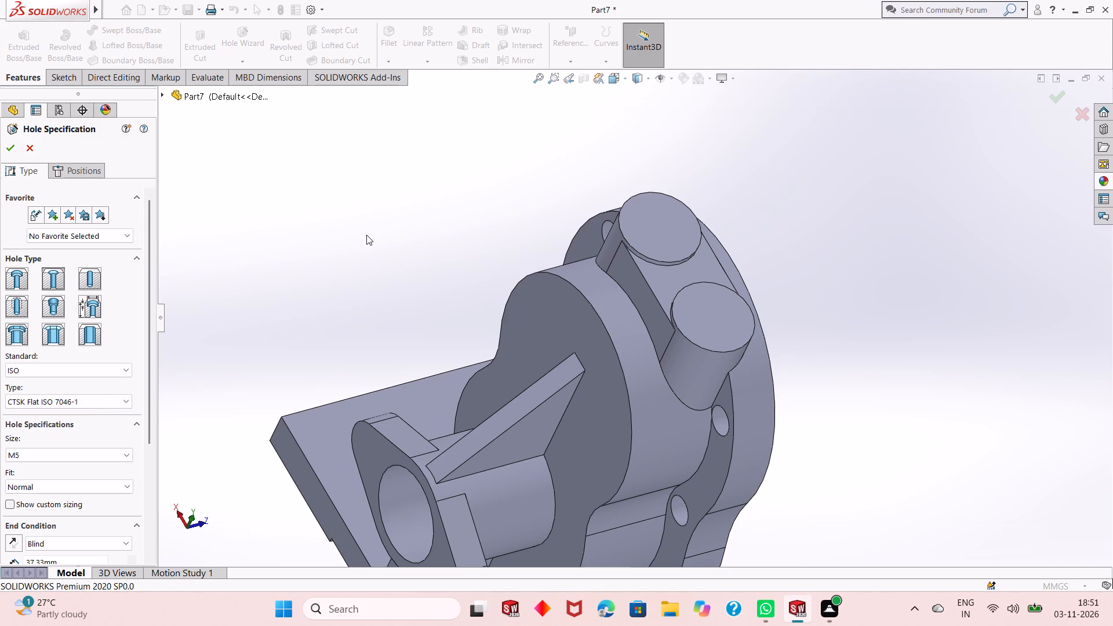
pyautogui.press('Escape')
pyautogui.click(648, 229)
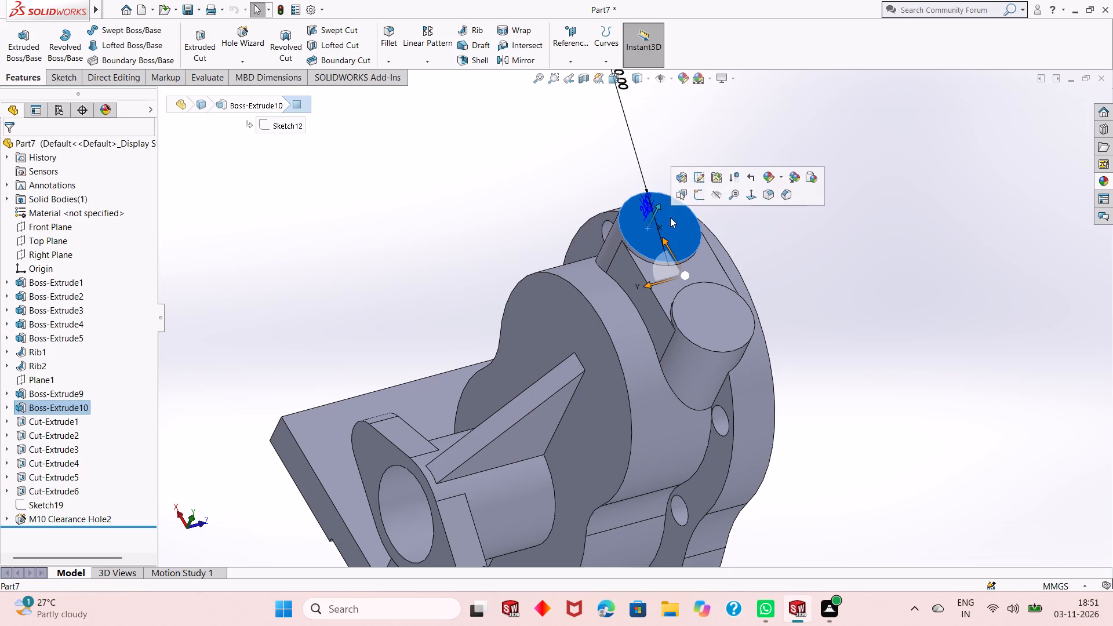
pyautogui.click(694, 197)
pyautogui.hotkey('ctrl', '8')
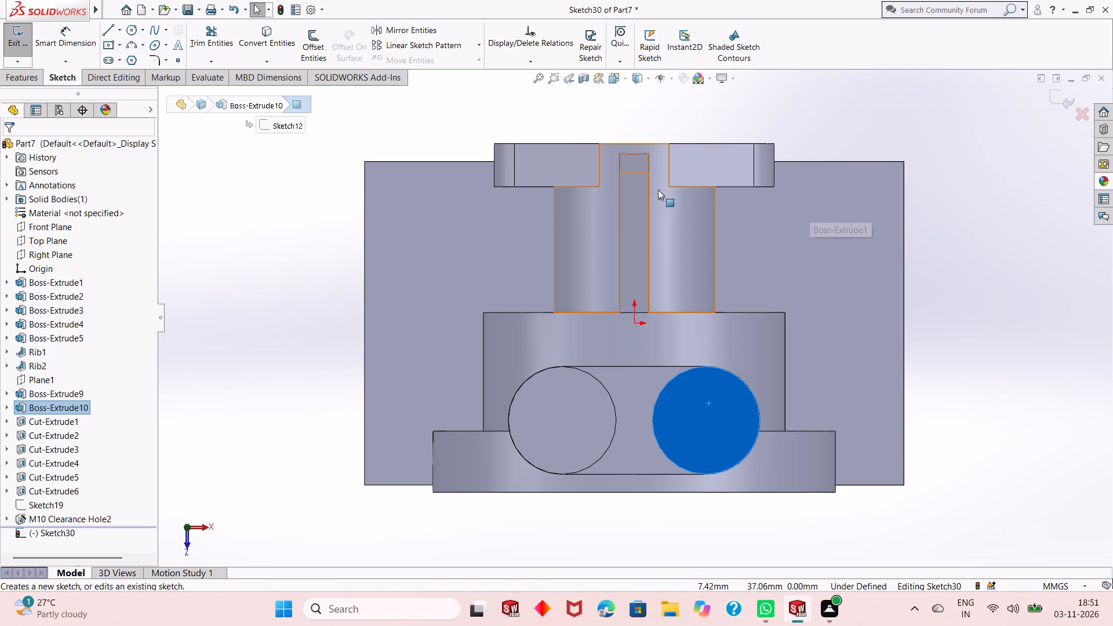
pyautogui.press('Escape')
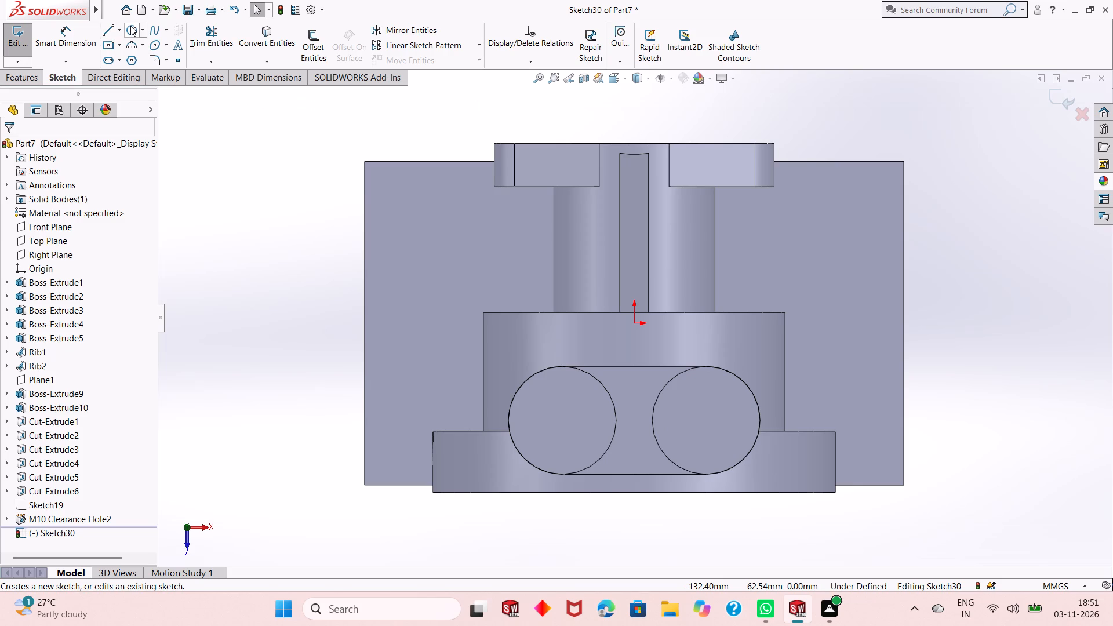
pyautogui.click(131, 27)
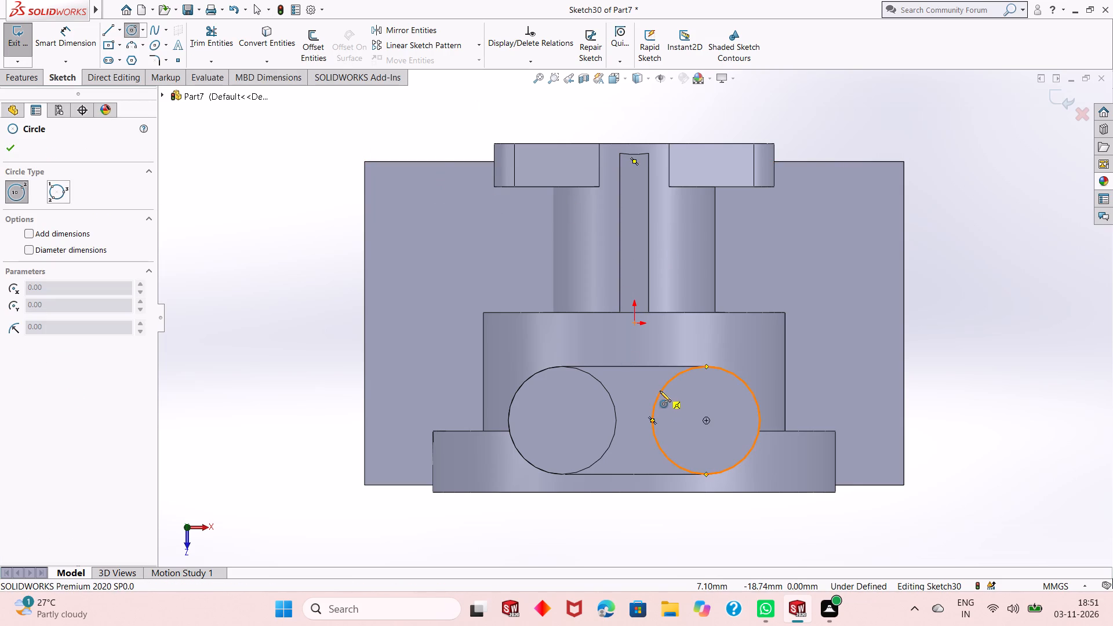
pyautogui.click(705, 422)
pyautogui.click(721, 386)
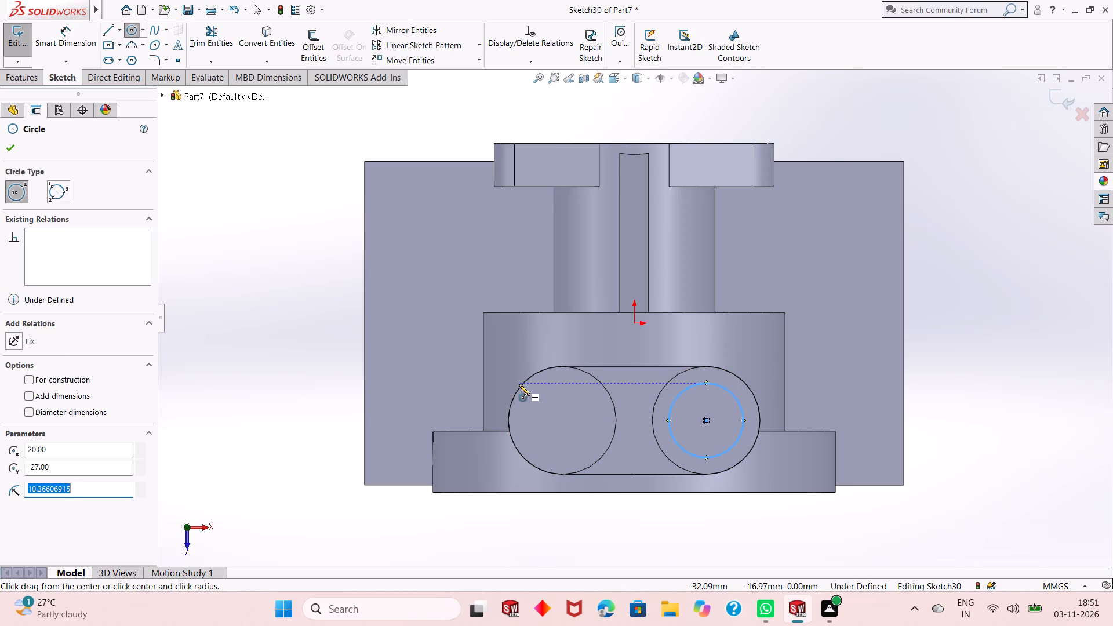
pyautogui.click(561, 419)
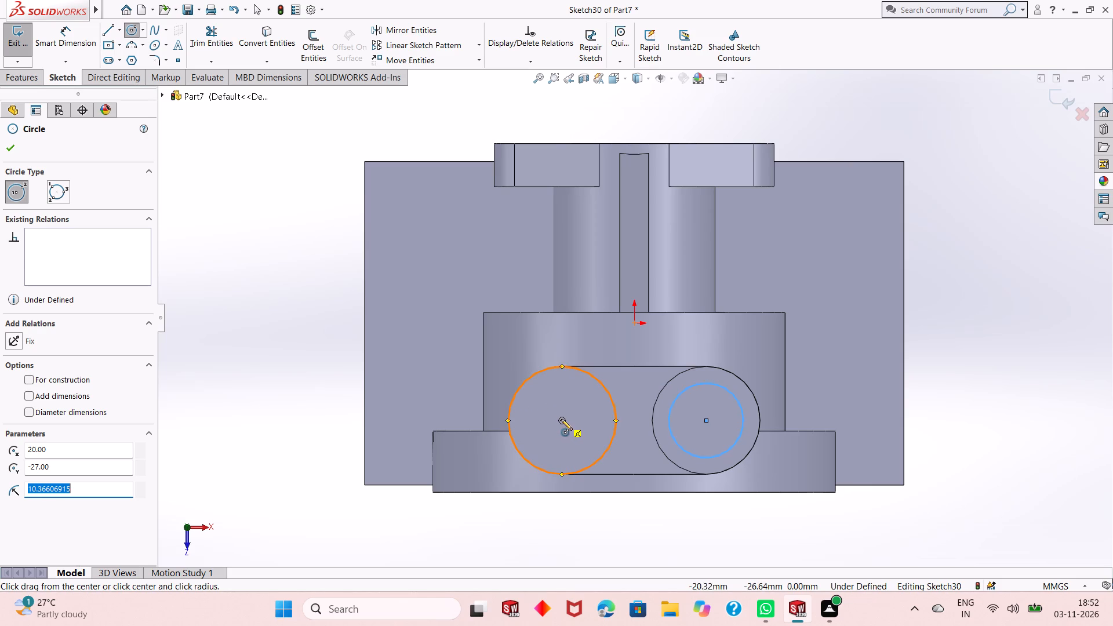
pyautogui.click(565, 448)
pyautogui.rightClick(922, 237)
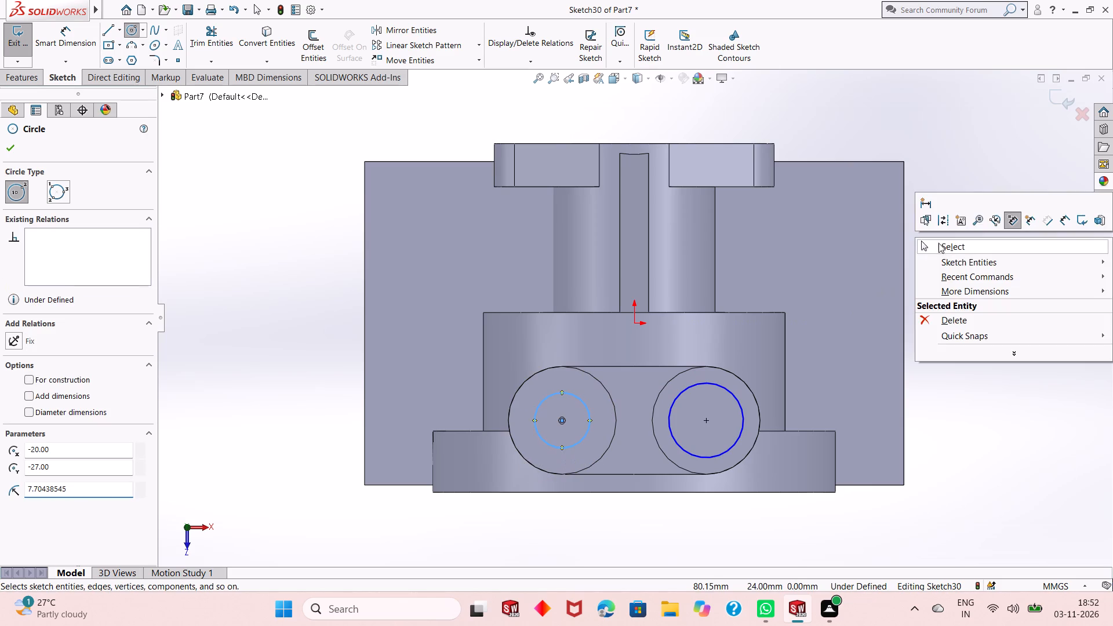
pyautogui.click(945, 249)
# Dimension the smaller circle's diameter as 15 mm.
pyautogui.click(77, 48)
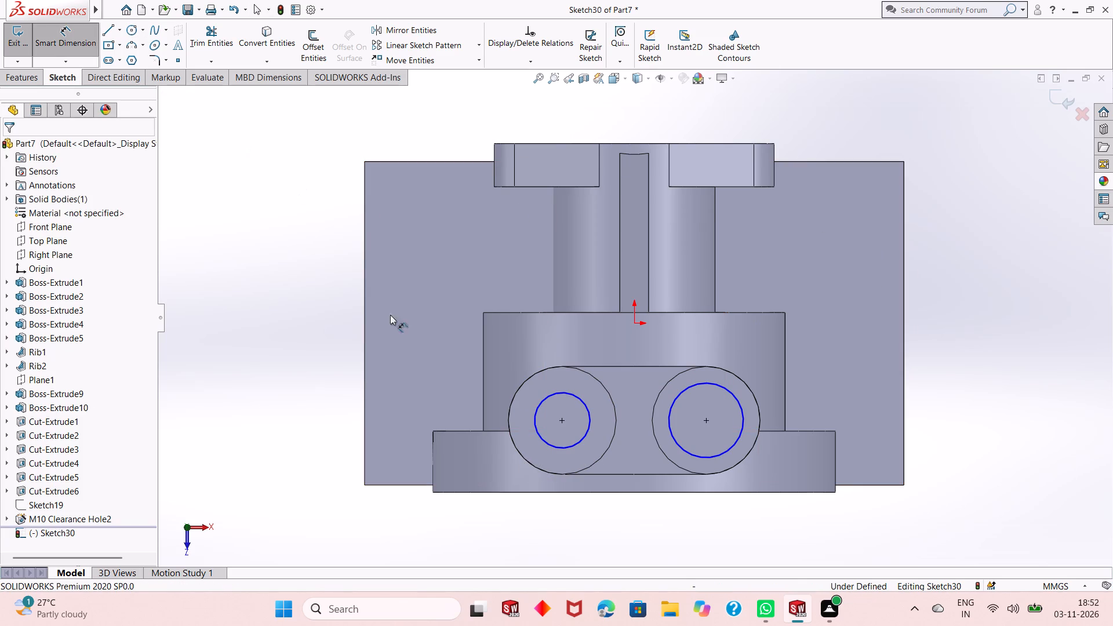
pyautogui.click(546, 446)
pyautogui.click(351, 525)
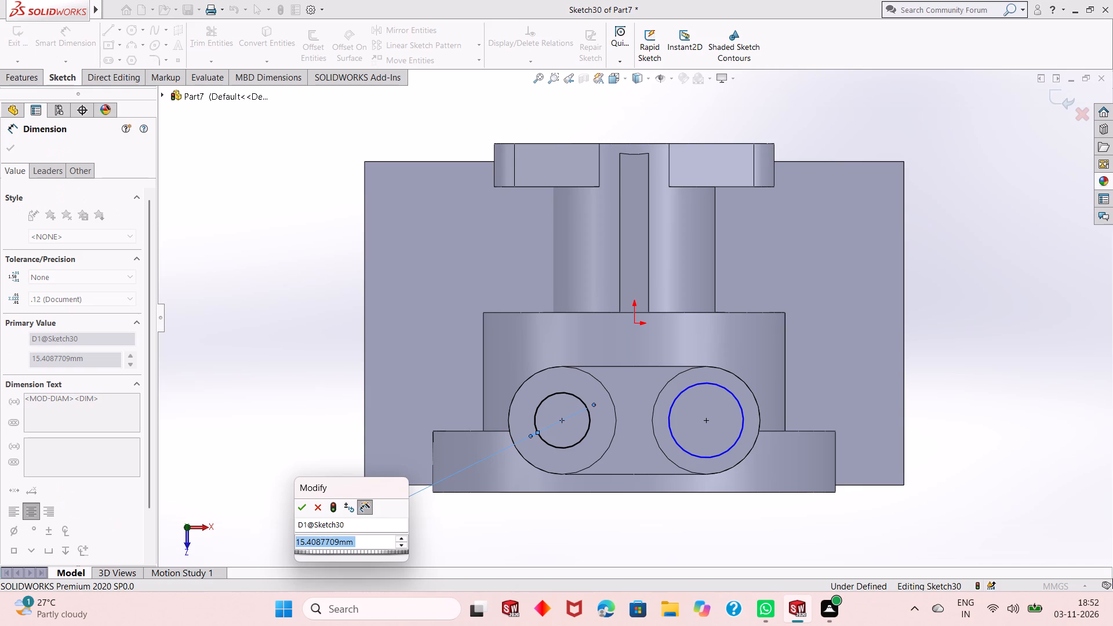
pyautogui.write('15')
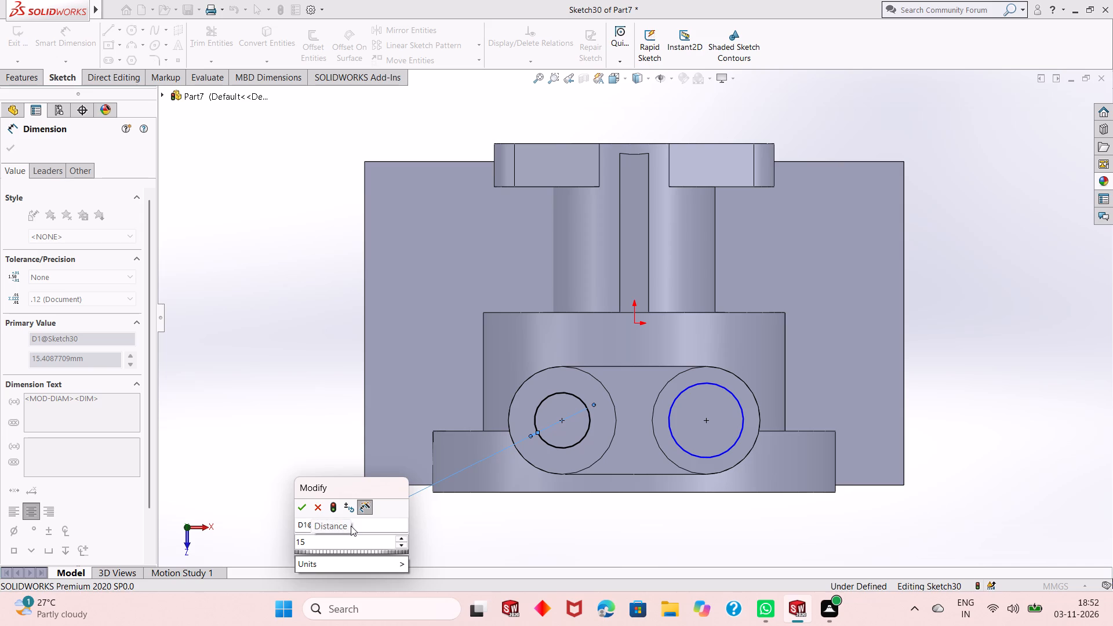
pyautogui.press('Return')
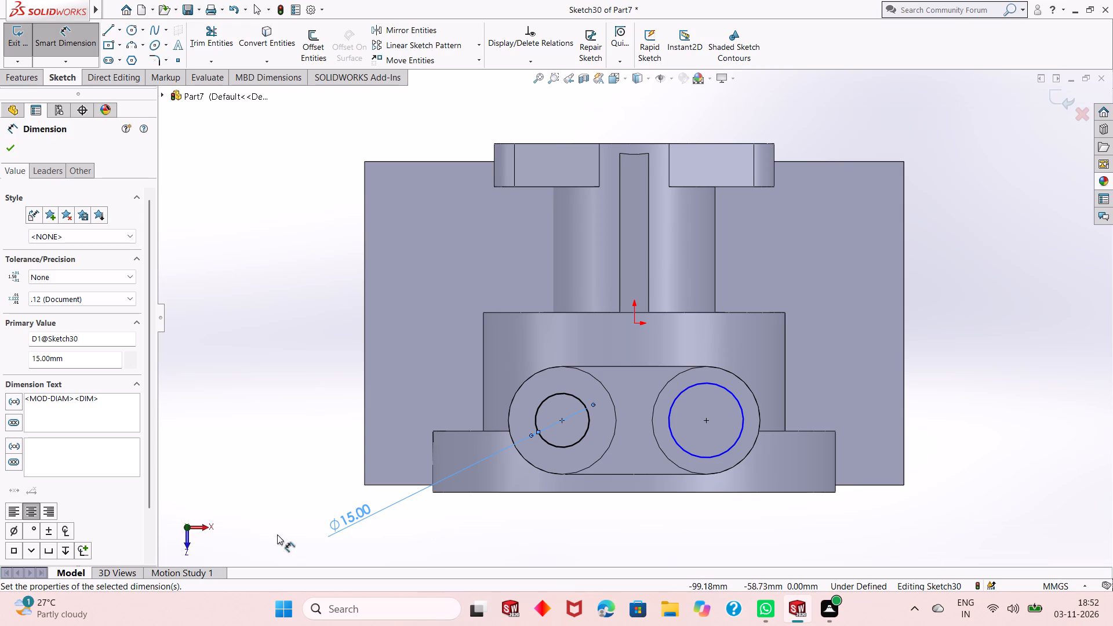
# Set the dimensioned circle's diameter to 16 mm.
pyautogui.click(358, 515)
pyautogui.doubleClick(359, 515)
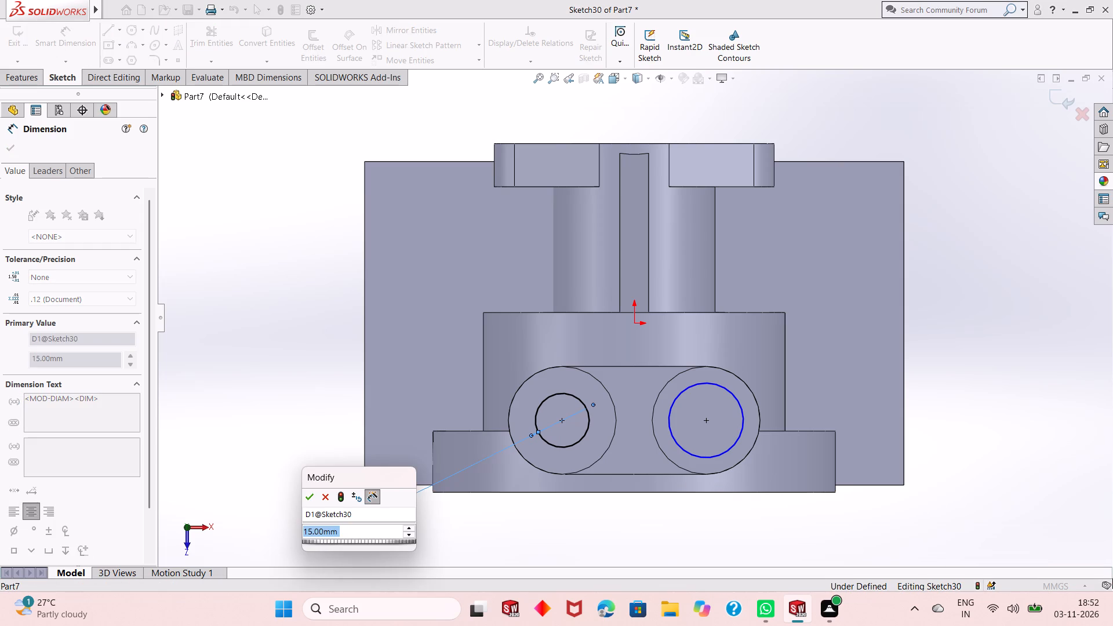
pyautogui.write('16')
pyautogui.press('Return')
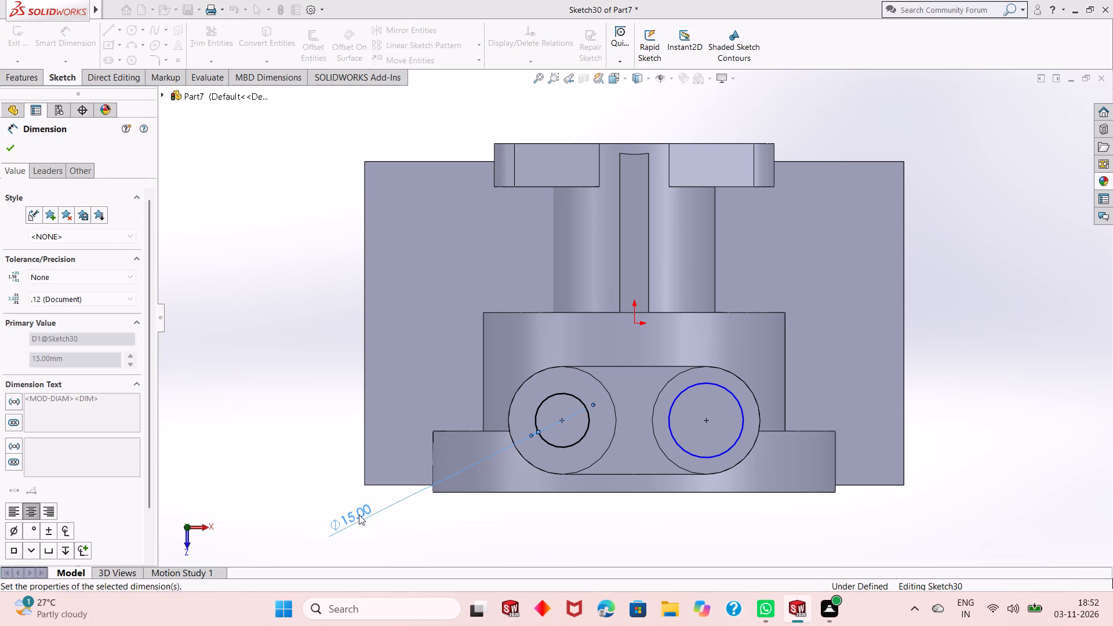
pyautogui.press('Escape')
# Add an Equal relation between the two circles on the top bosses.
pyautogui.click(573, 445)
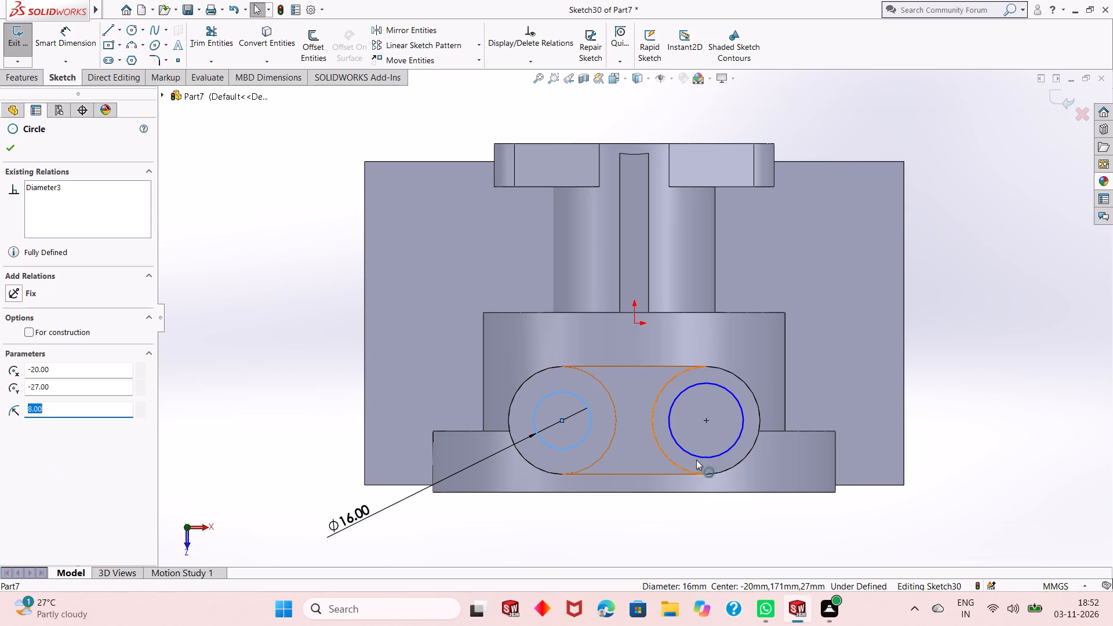
pyautogui.keyDown('ctrl'); pyautogui.click(703, 460); pyautogui.keyUp('ctrl')
pyautogui.click(787, 407)
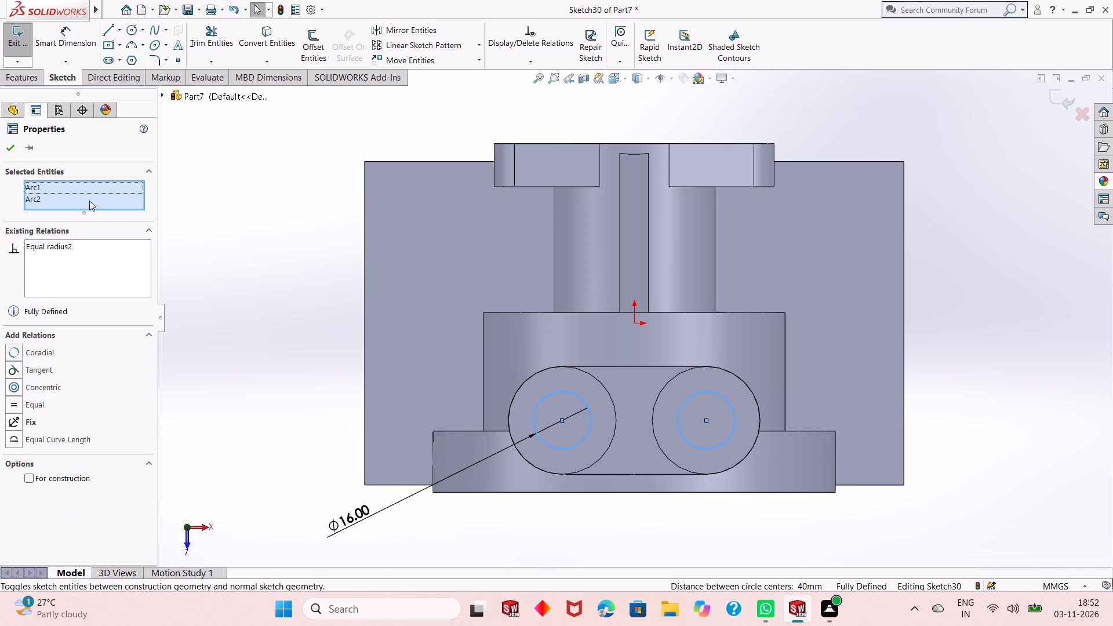
pyautogui.click(8, 144)
# Cut-extrude both circles into the top bosses with a Blind depth of 18 mm.
pyautogui.click(14, 80)
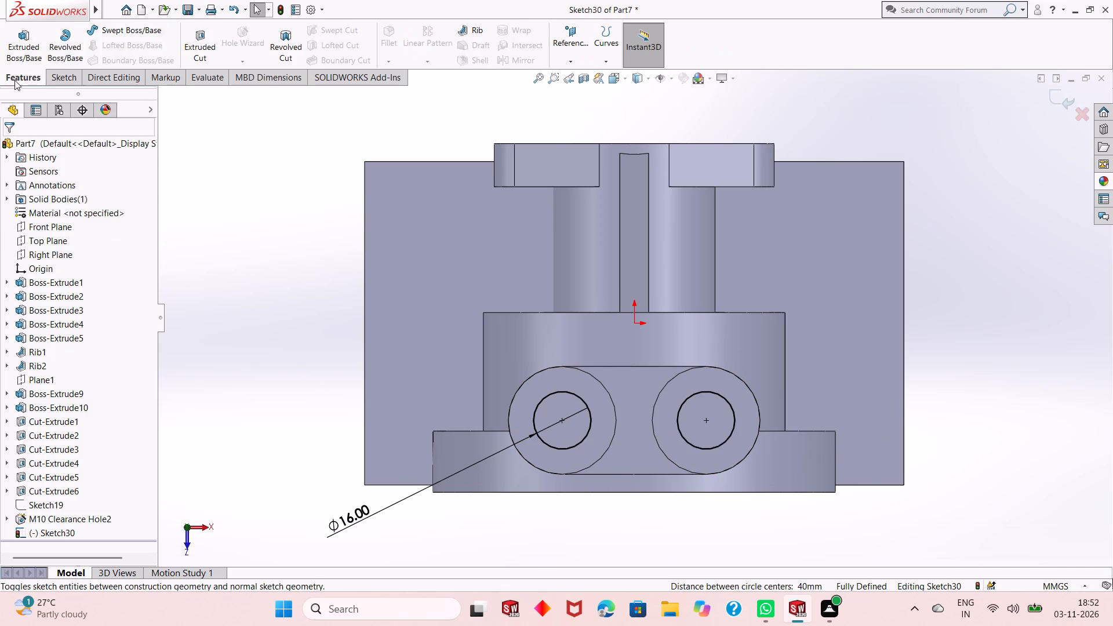
pyautogui.click(192, 58)
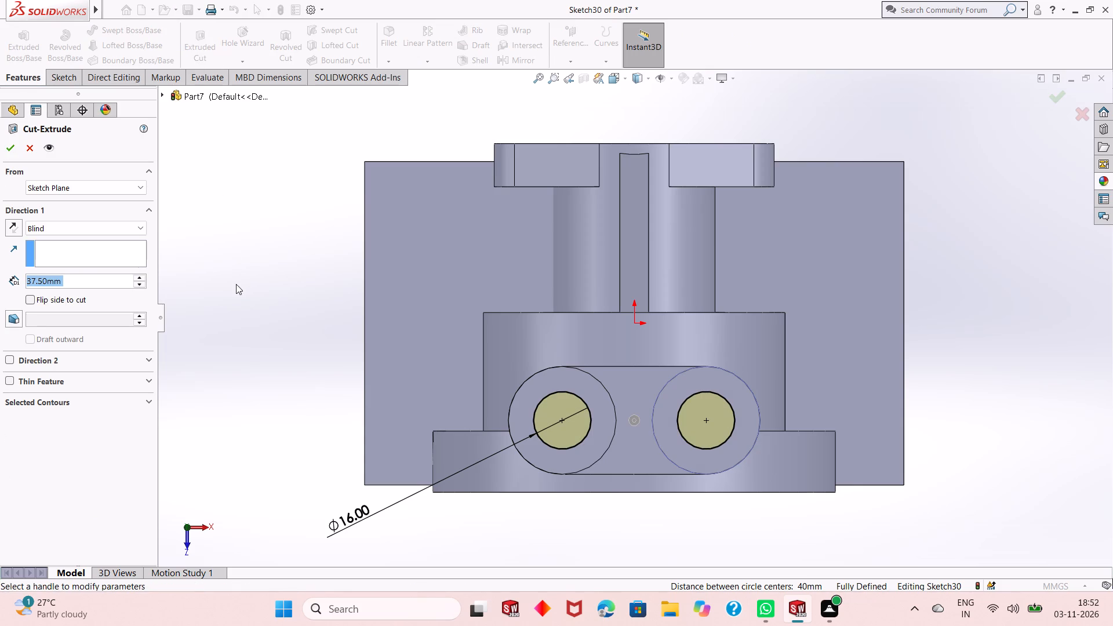
pyautogui.write('18')
pyautogui.press('Return')
pyautogui.click(15, 151)
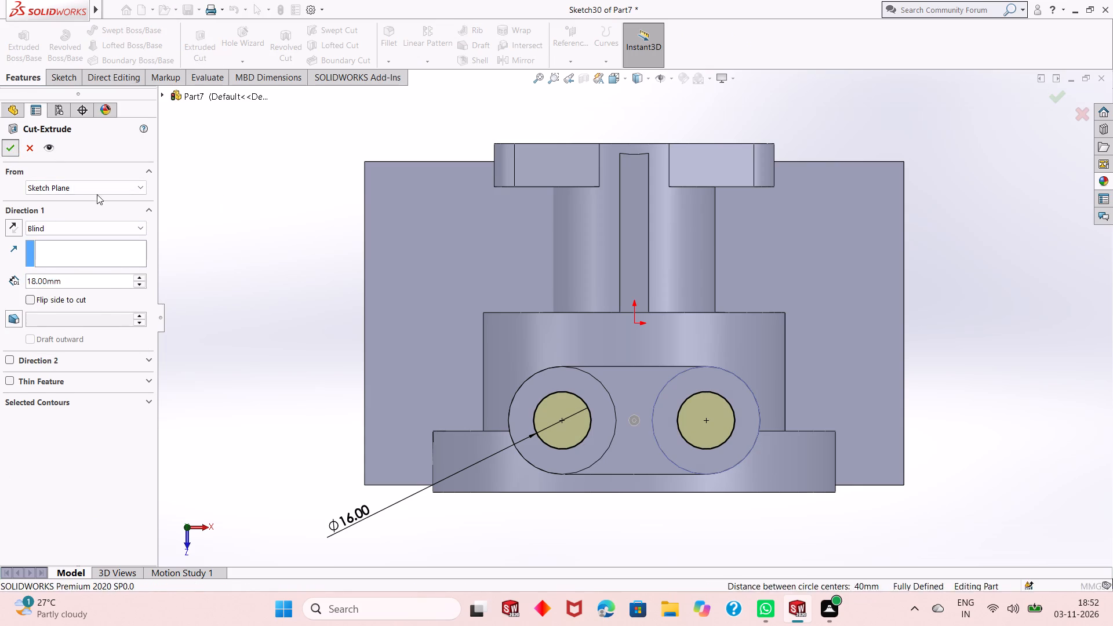
pyautogui.click(259, 310)
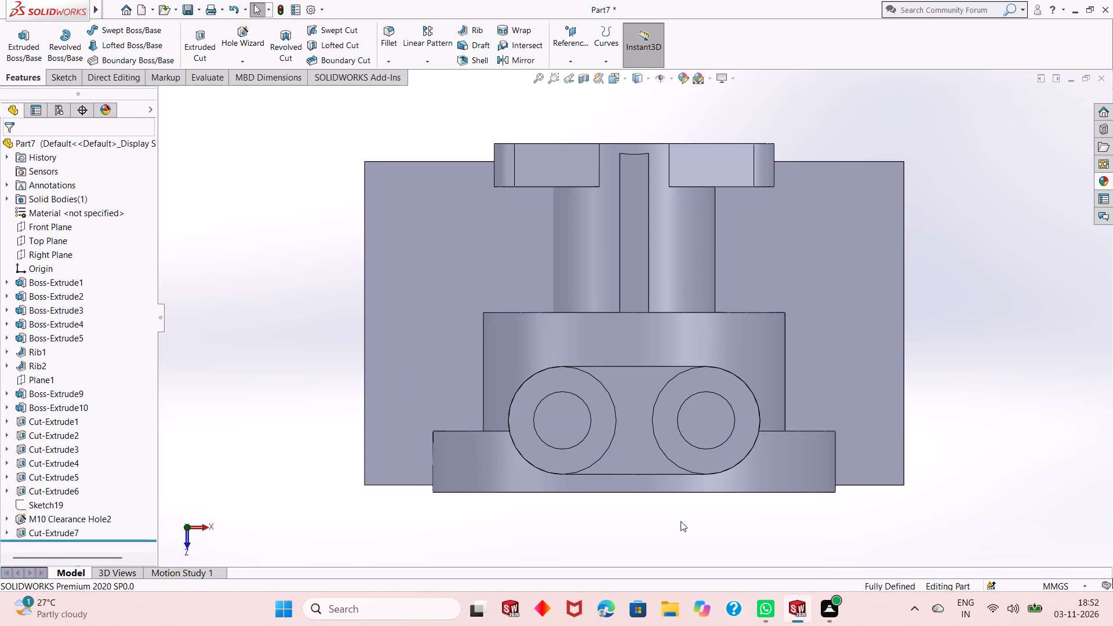
# Examine the bores in the top bosses and the housing cavity from the front and rear.
pyautogui.moveTo(639, 513); pyautogui.dragTo(641, 471, button='middle')
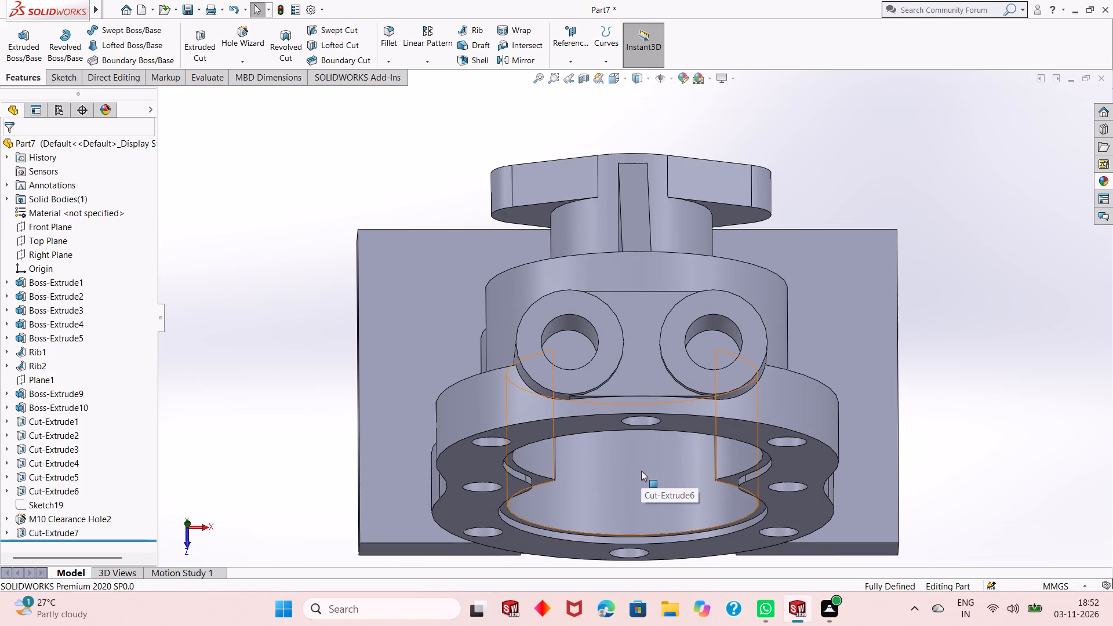
pyautogui.moveTo(593, 448); pyautogui.dragTo(600, 394, button='middle')
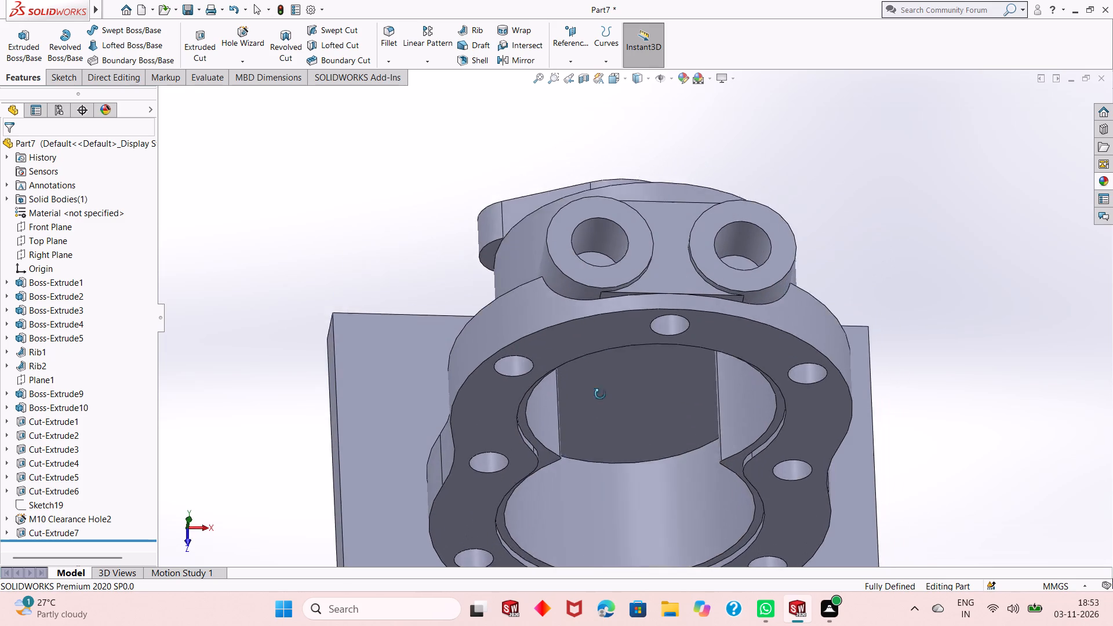
pyautogui.moveTo(600, 394); pyautogui.dragTo(600, 356, button='middle')
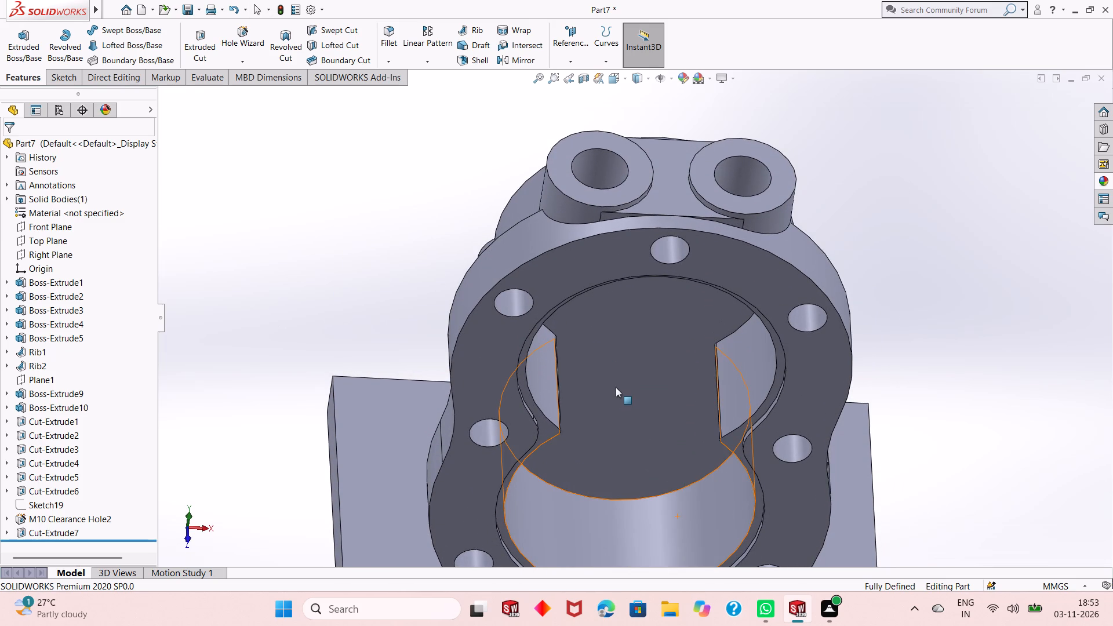
pyautogui.moveTo(608, 388); pyautogui.dragTo(823, 395, button='middle')
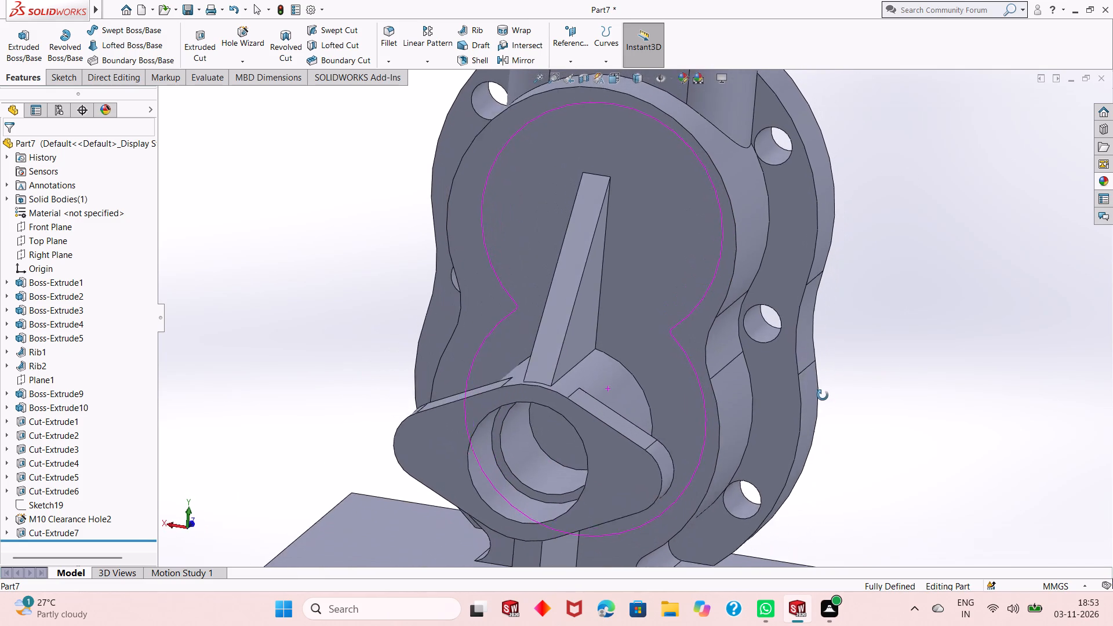
pyautogui.moveTo(823, 395); pyautogui.dragTo(829, 411, button='middle')
pyautogui.scroll(2, 688, 361)
pyautogui.scroll(-3, 630, 108)
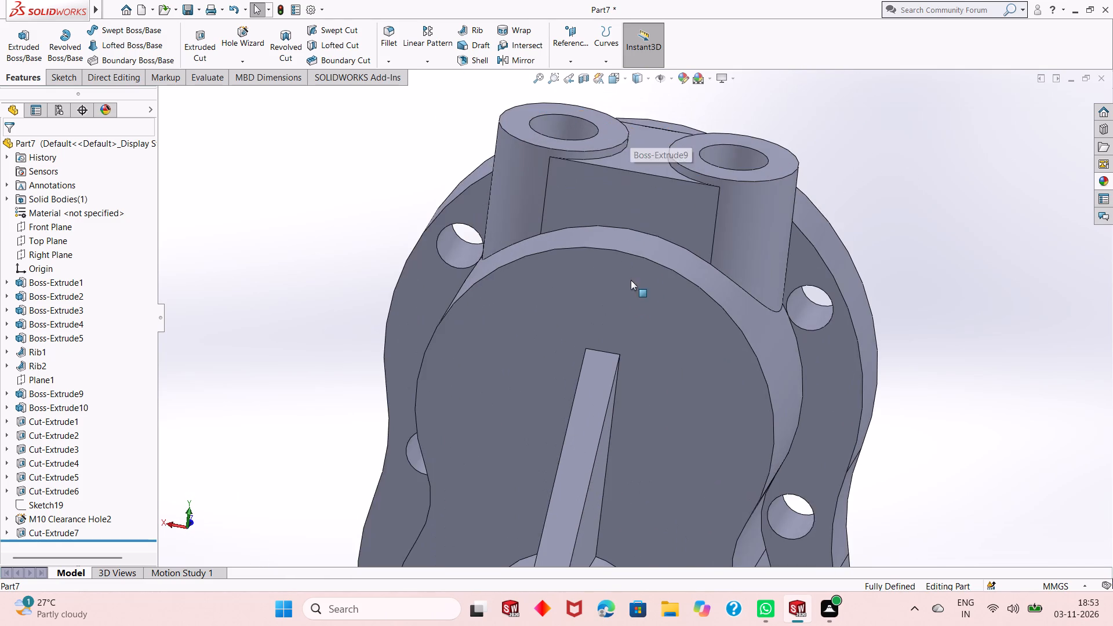
pyautogui.scroll(2, 631, 300)
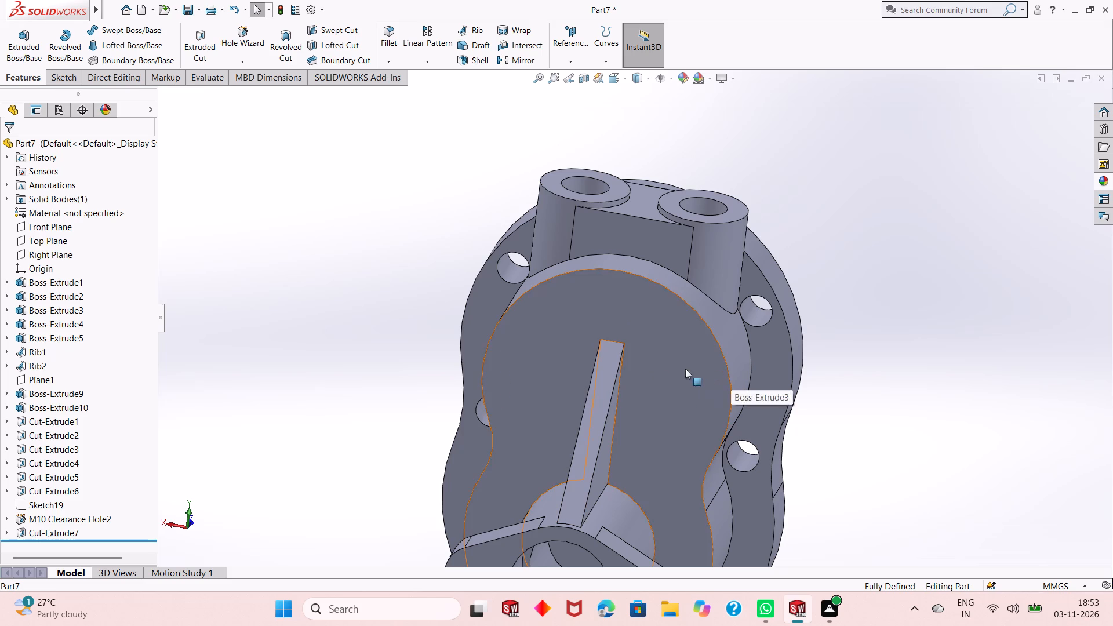
# Section the housing parallel to the Front Plane at a 30 mm offset and examine the depth of the top-boss bores above the cavity.
pyautogui.click(582, 82)
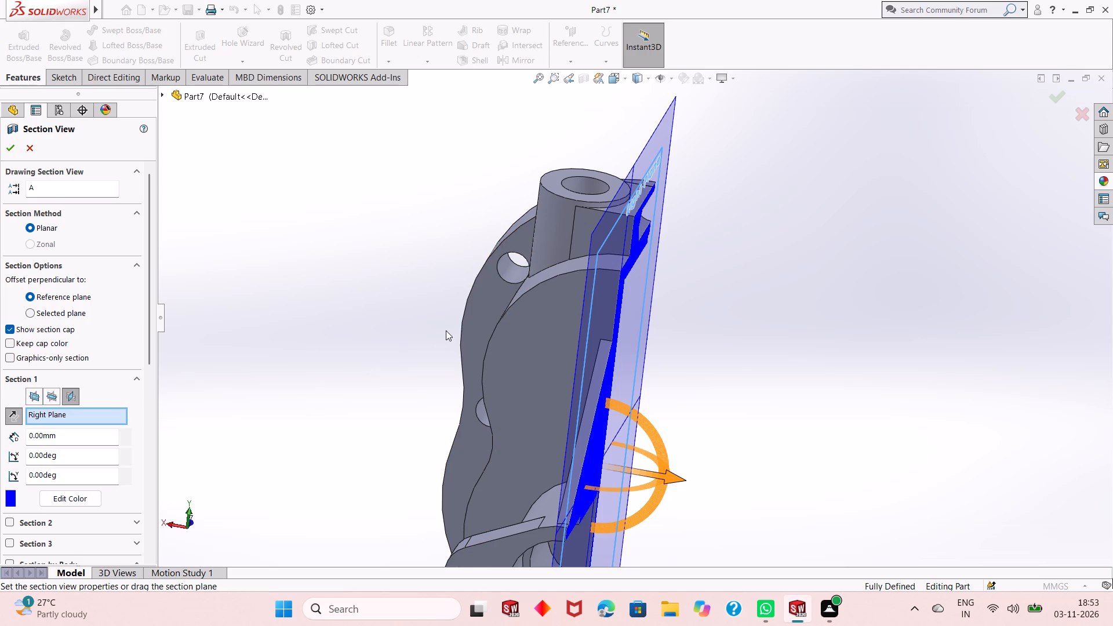
pyautogui.moveTo(452, 330); pyautogui.dragTo(450, 276, button='middle')
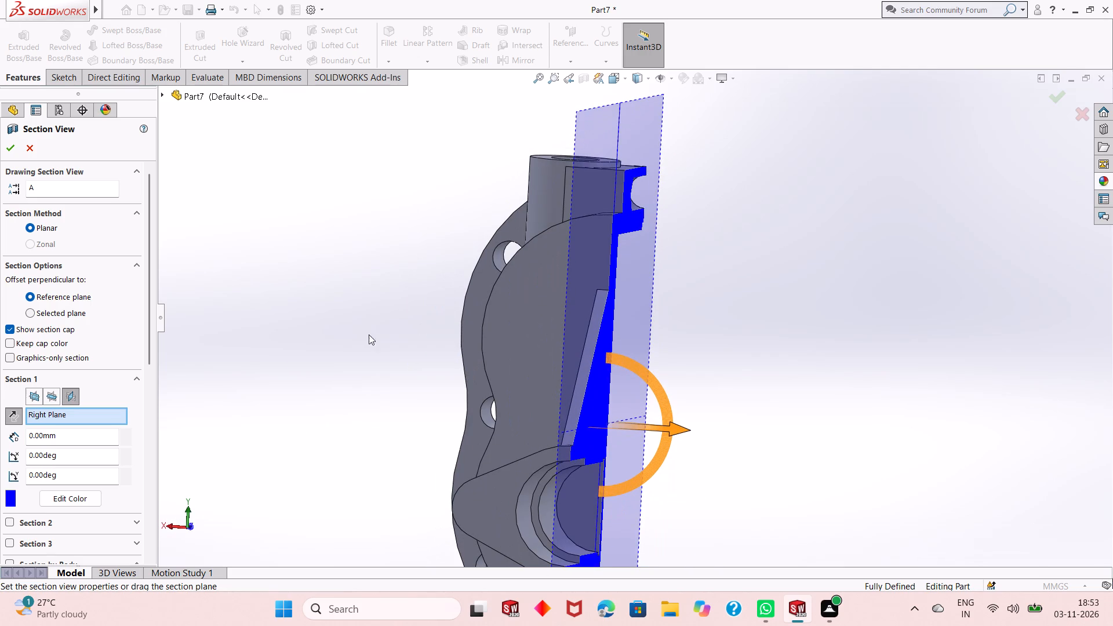
pyautogui.click(54, 394)
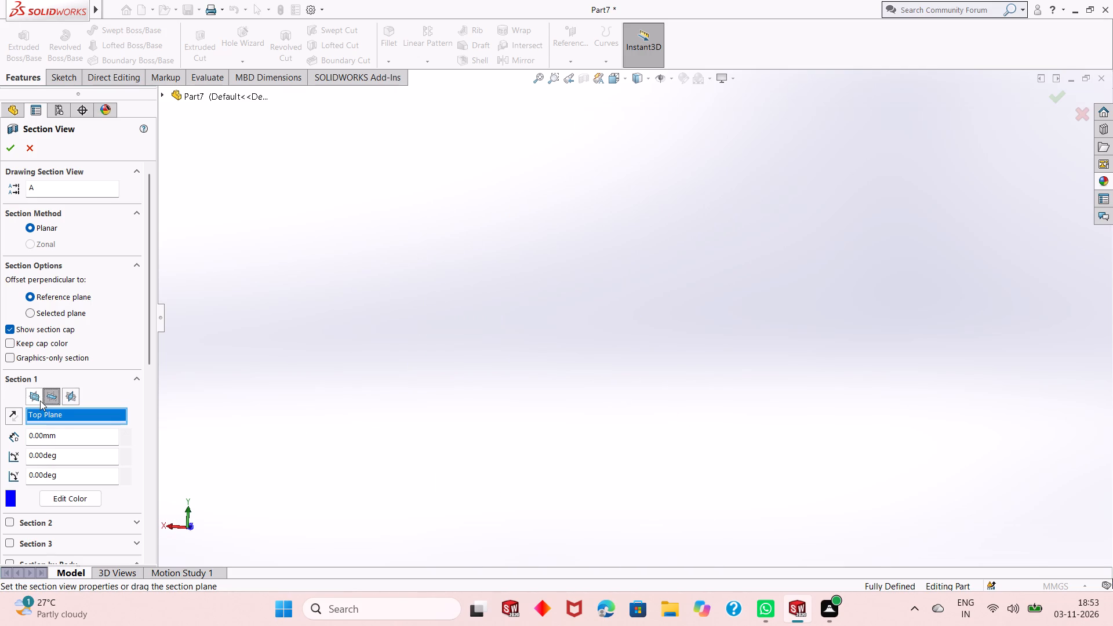
pyautogui.click(40, 401)
pyautogui.scroll(1, 650, 402)
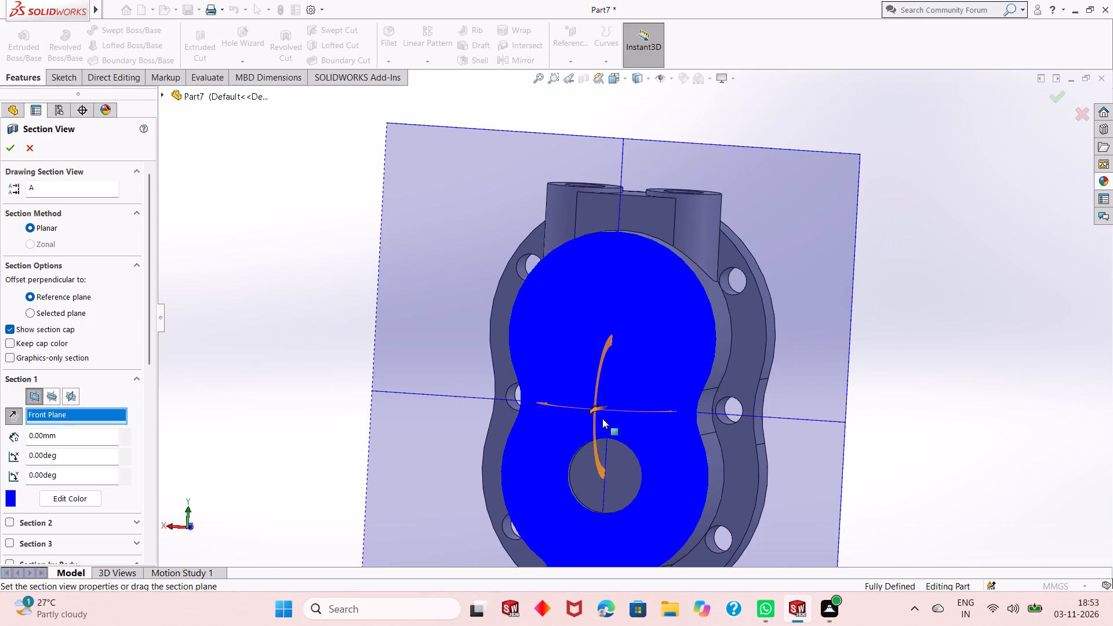
pyautogui.moveTo(590, 411); pyautogui.dragTo(609, 405)
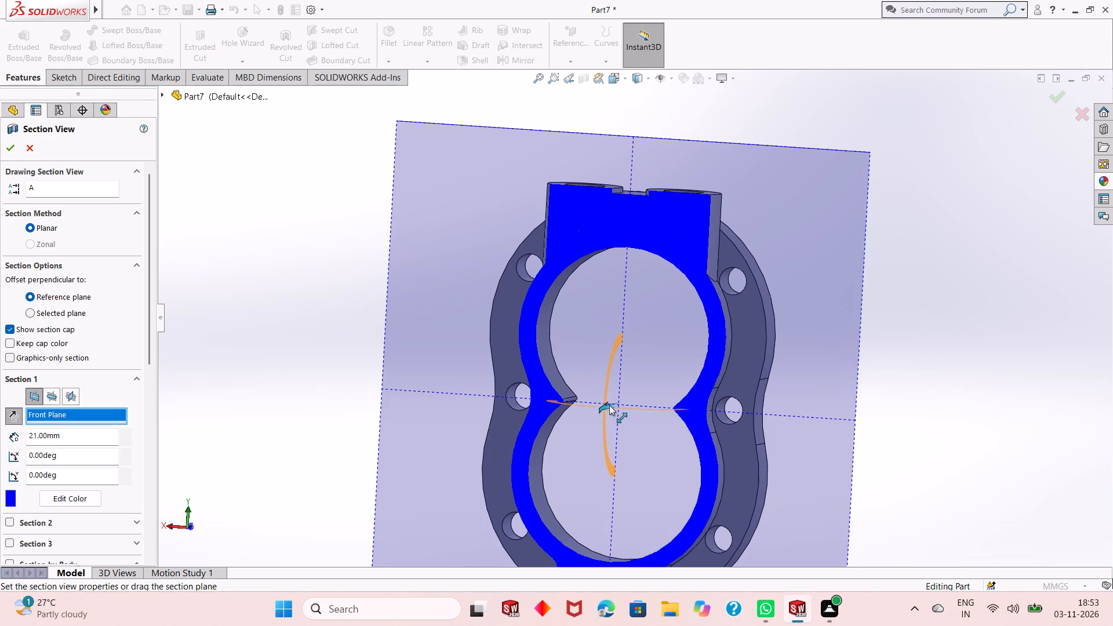
pyautogui.moveTo(609, 405); pyautogui.dragTo(607, 409)
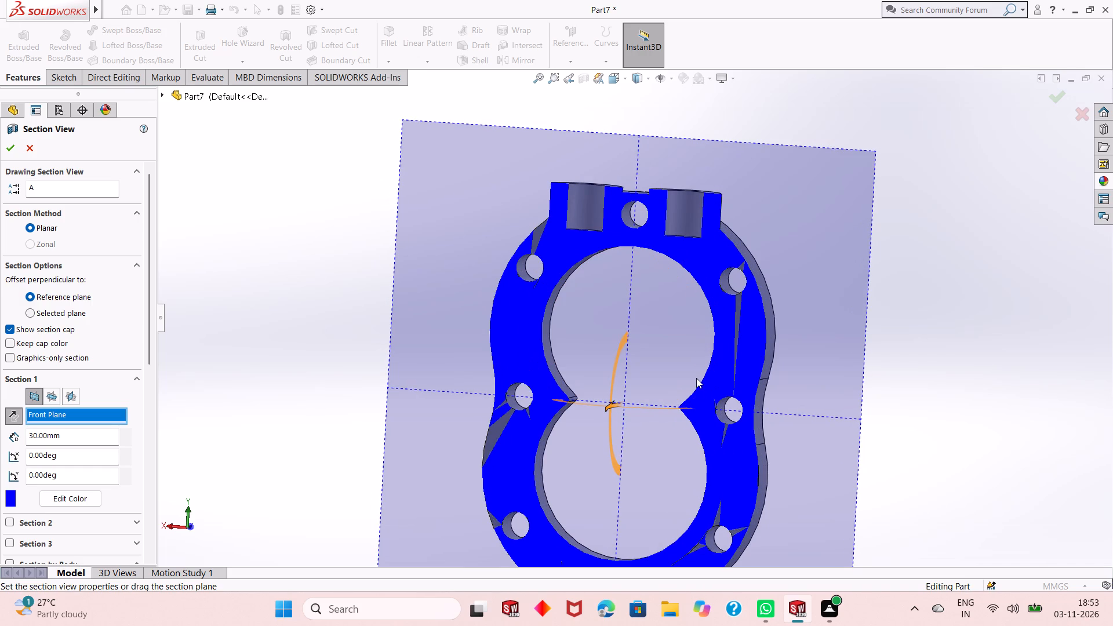
pyautogui.moveTo(874, 350); pyautogui.dragTo(878, 367, button='middle')
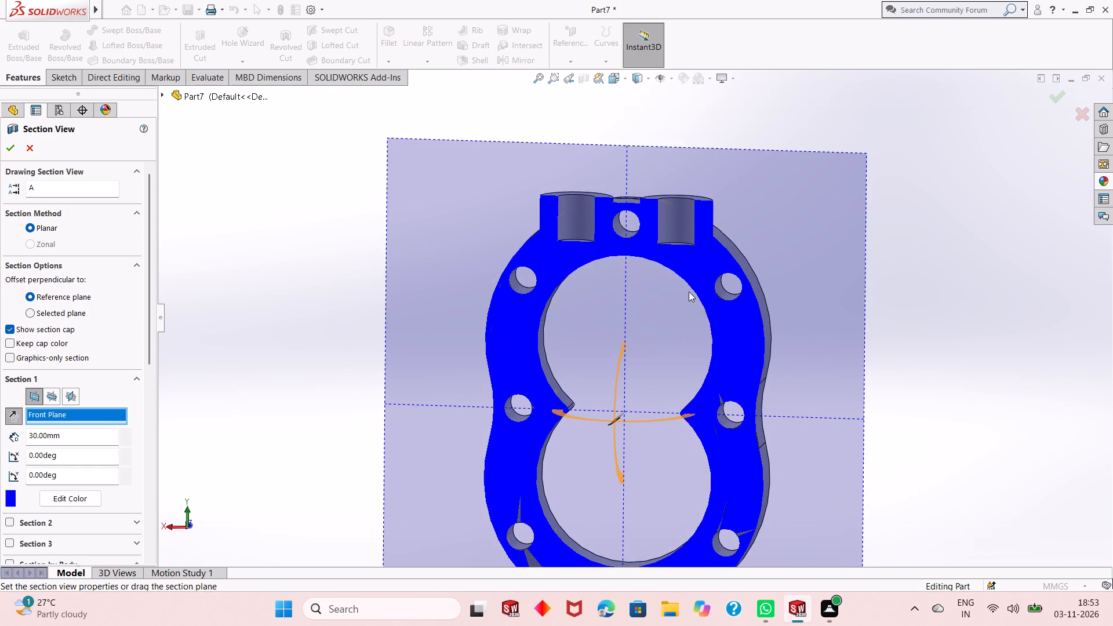
pyautogui.scroll(-4, 629, 252)
pyautogui.moveTo(679, 333); pyautogui.dragTo(690, 321, button='middle')
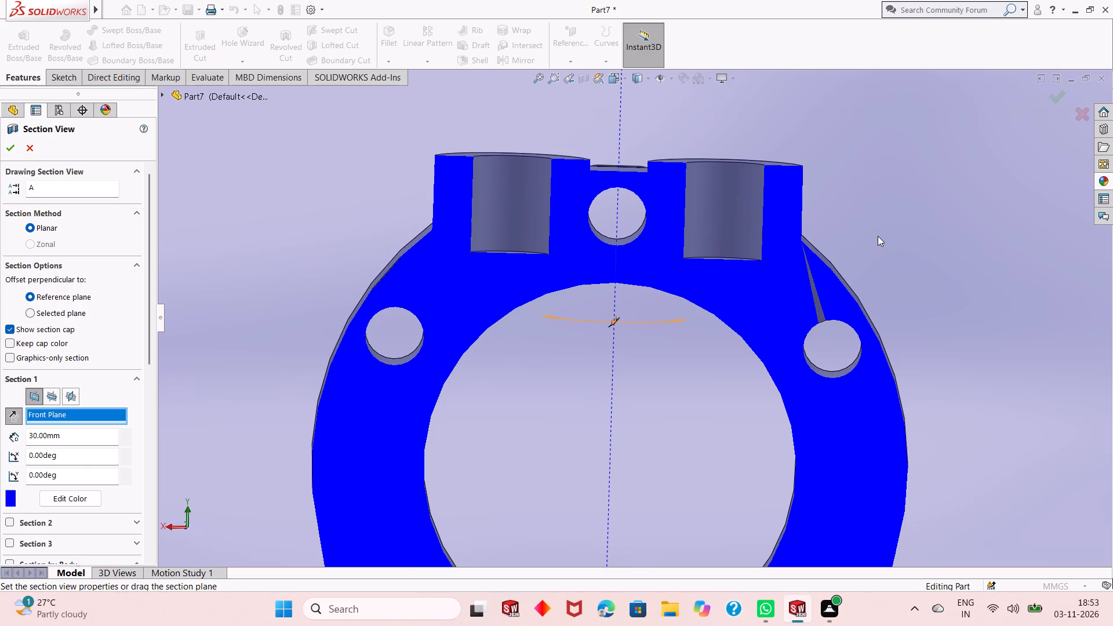
pyautogui.moveTo(878, 236); pyautogui.dragTo(877, 217, button='middle')
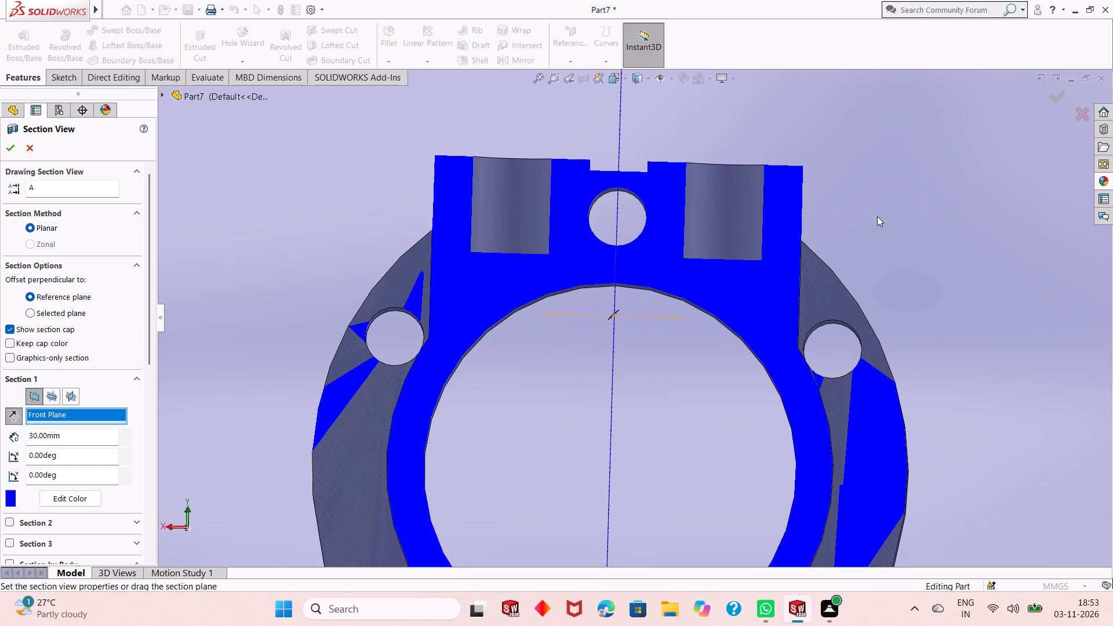
pyautogui.scroll(-1, 877, 216)
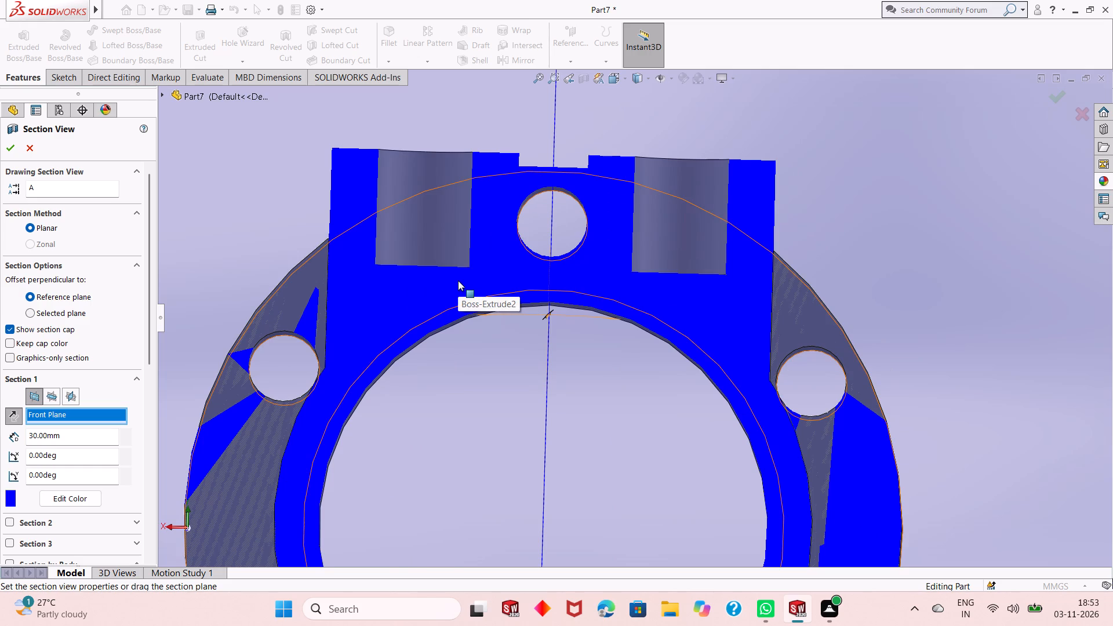
pyautogui.scroll(3, 458, 281)
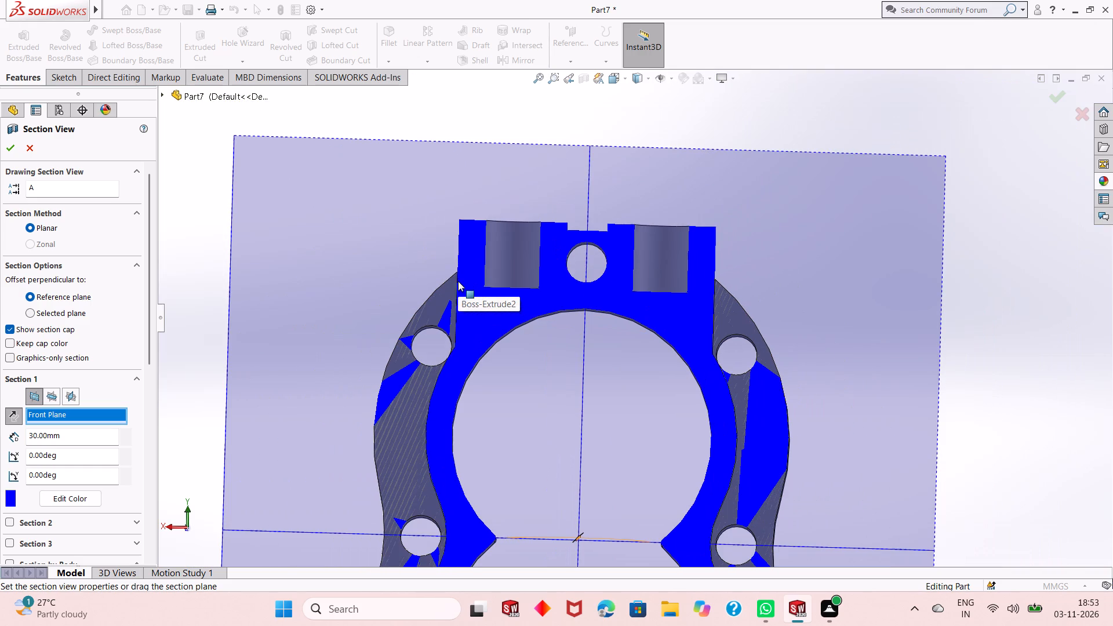
pyautogui.click(31, 147)
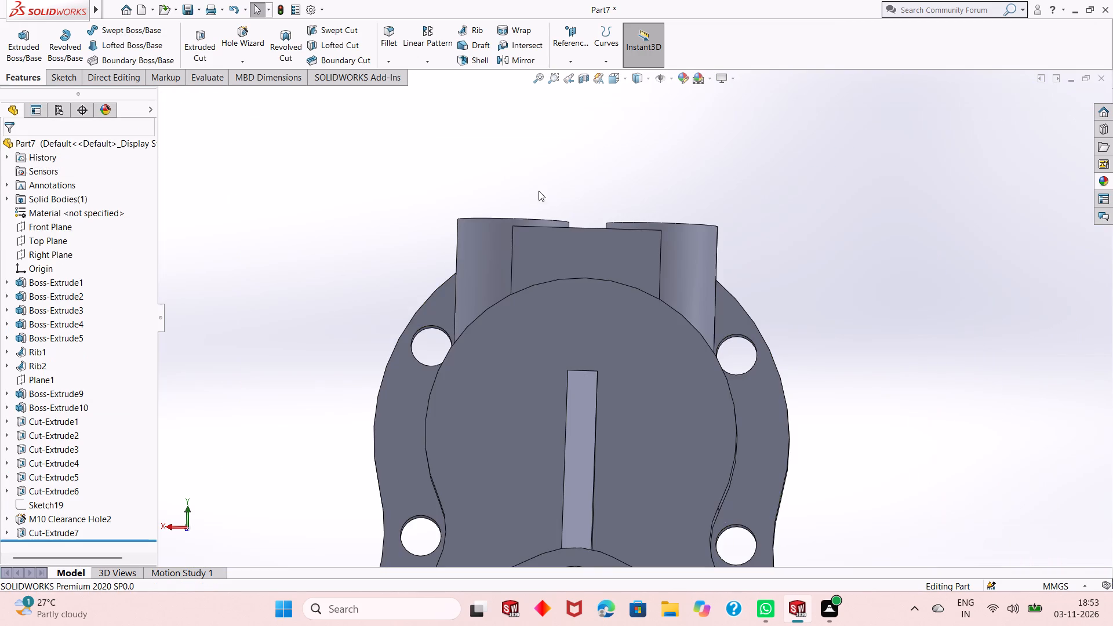
# Start a sketch on the floor of the +X top-boss bore and draw a concentric circle of about 4.2 mm radius.
pyautogui.moveTo(598, 194); pyautogui.dragTo(571, 319, button='middle')
pyautogui.moveTo(553, 206); pyautogui.dragTo(553, 300, button='middle')
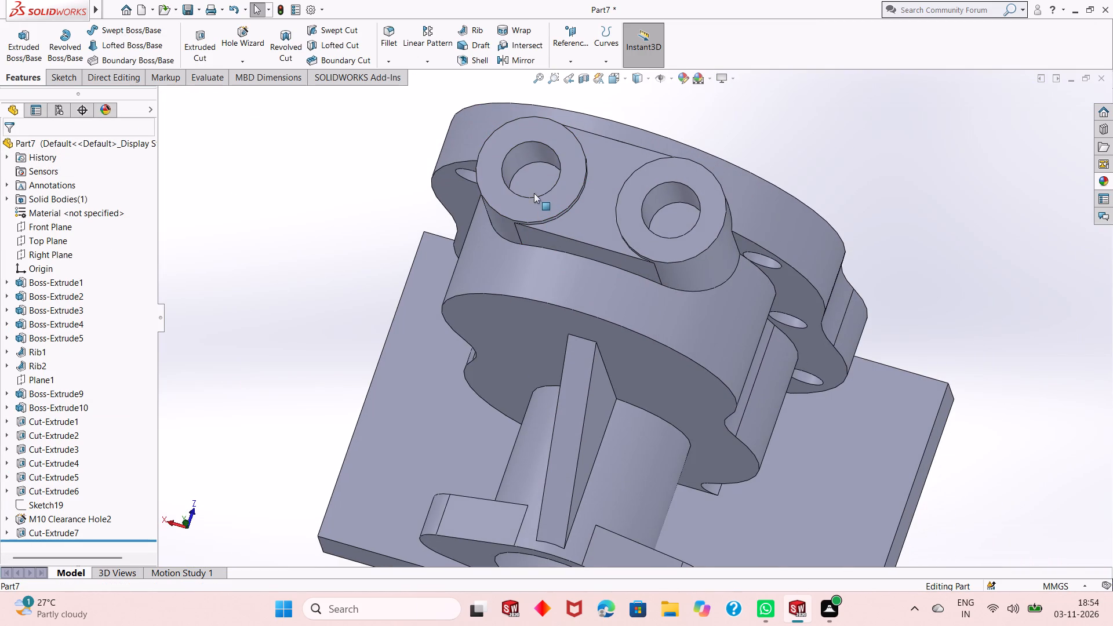
pyautogui.click(534, 177)
pyautogui.click(584, 143)
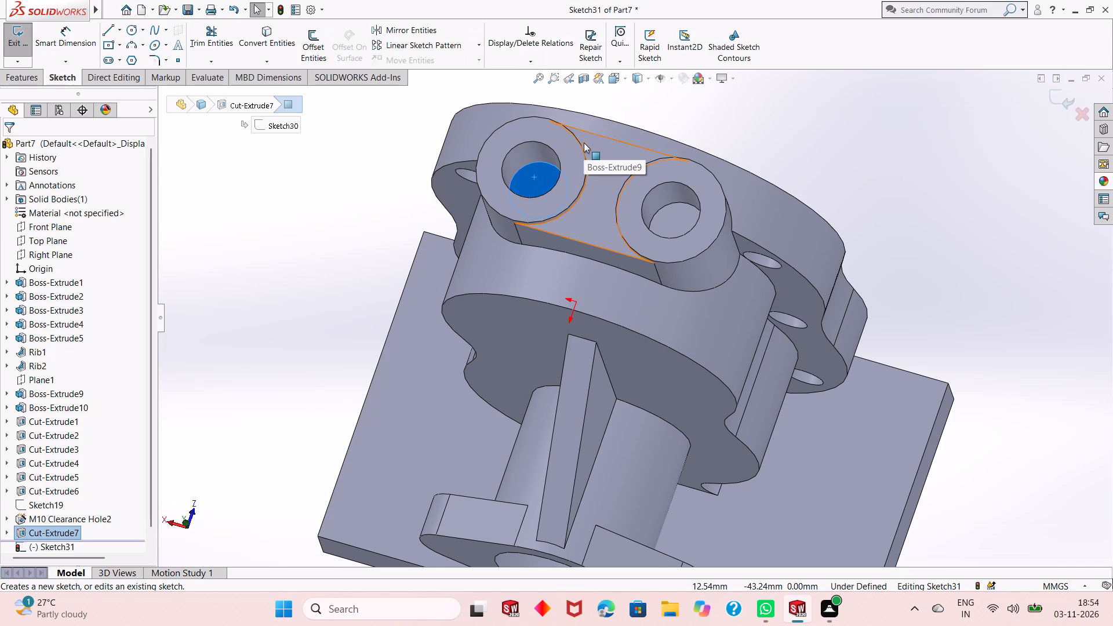
pyautogui.hotkey('ctrl', '8')
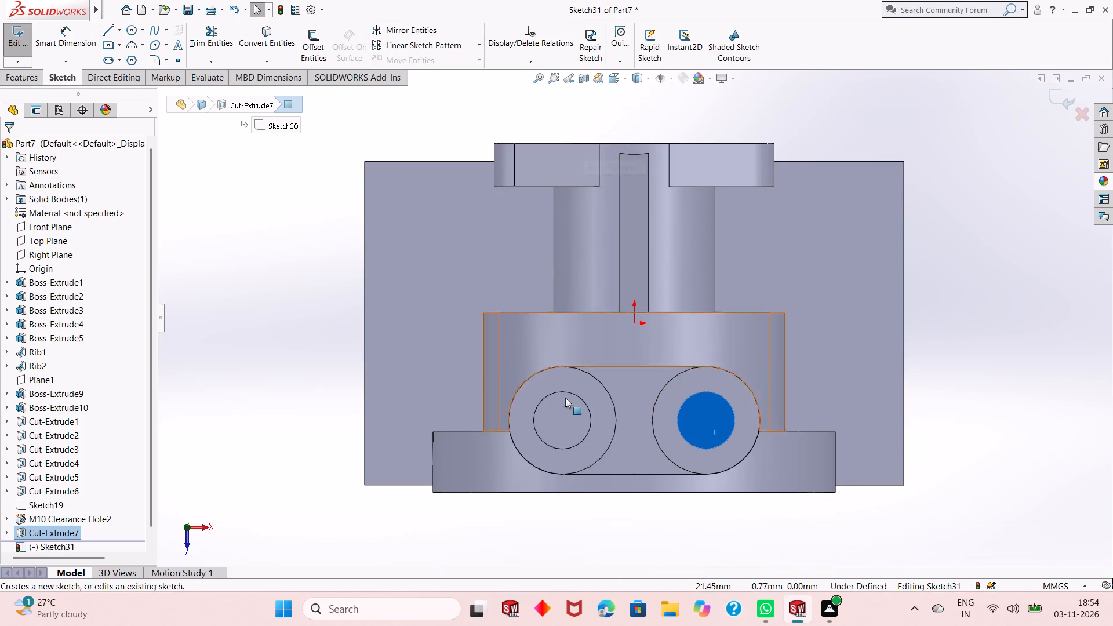
pyautogui.click(629, 526)
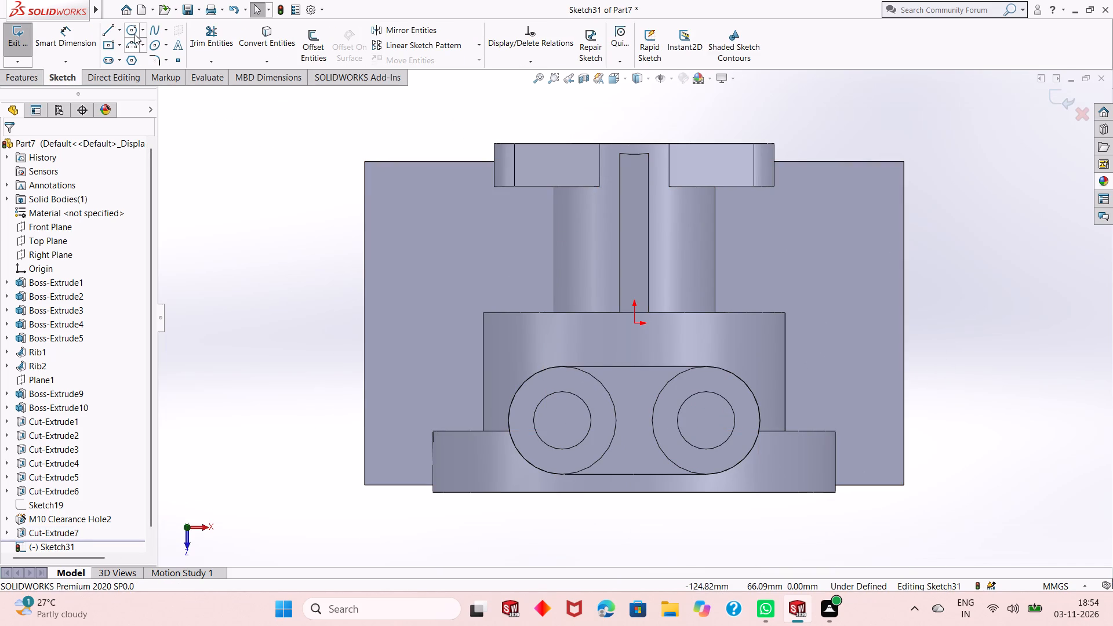
pyautogui.click(129, 26)
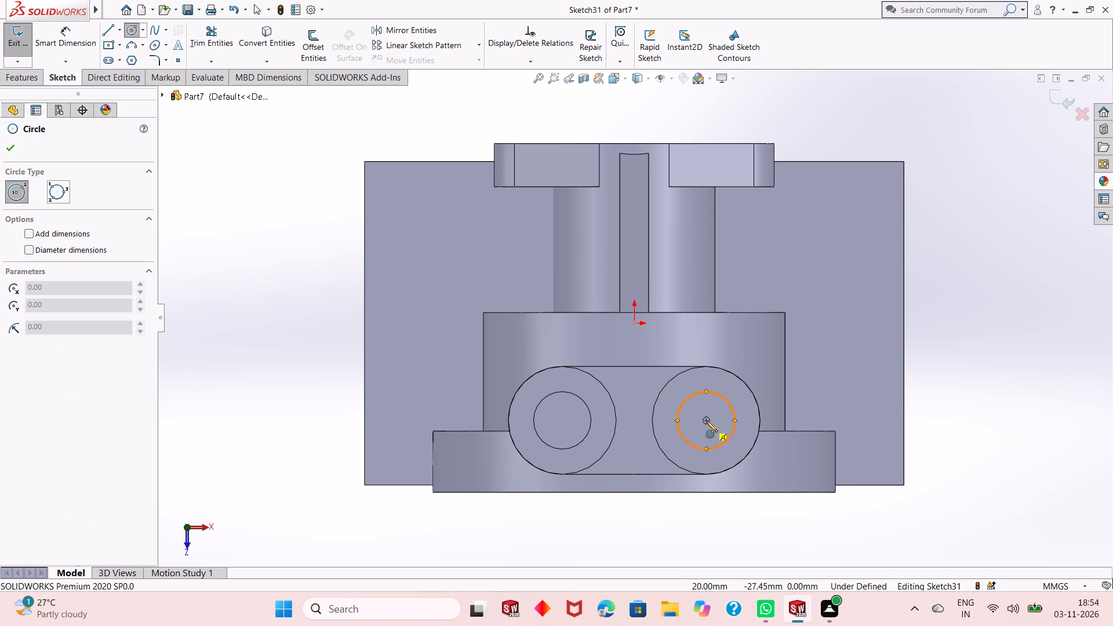
pyautogui.click(706, 419)
pyautogui.click(707, 435)
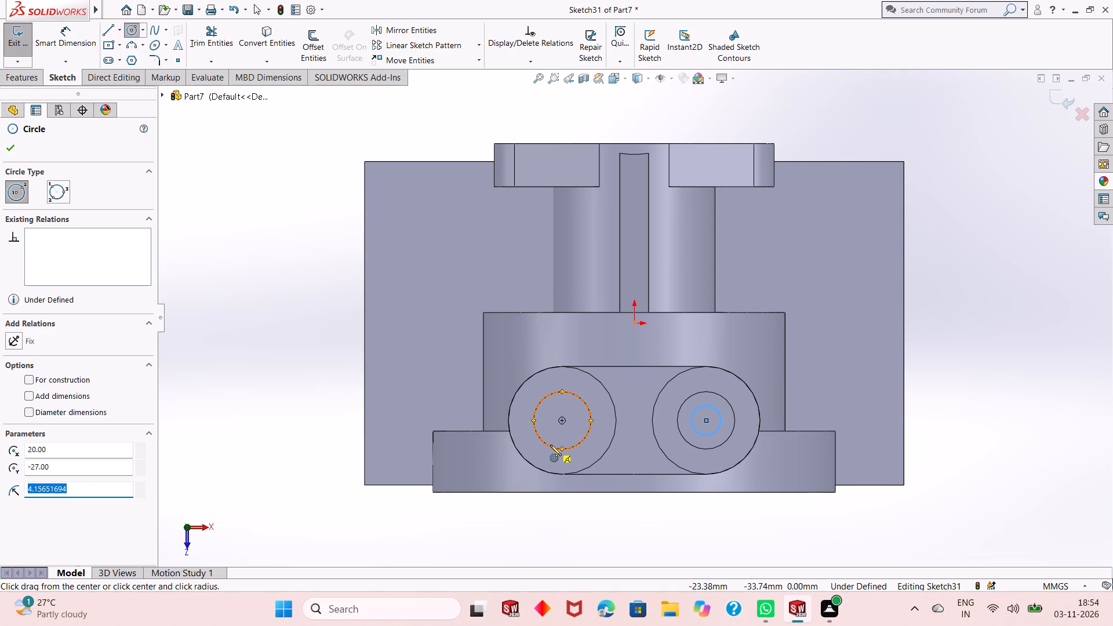
# Sketch a circle of about 4.5 mm radius concentric with the bore in the other top boss.
pyautogui.click(562, 421)
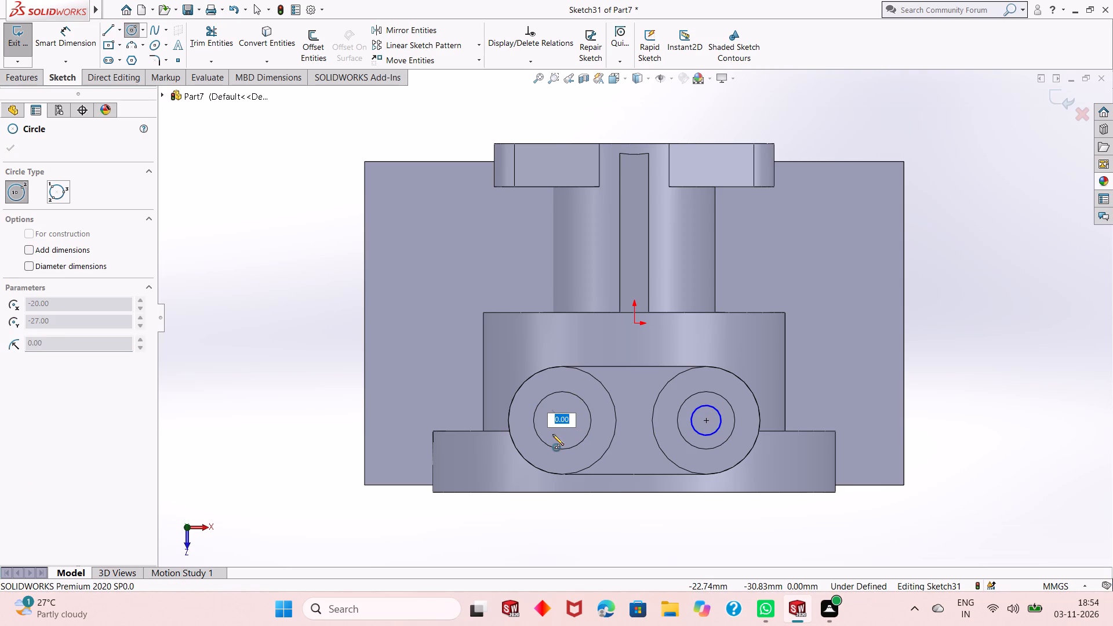
pyautogui.press('Escape')
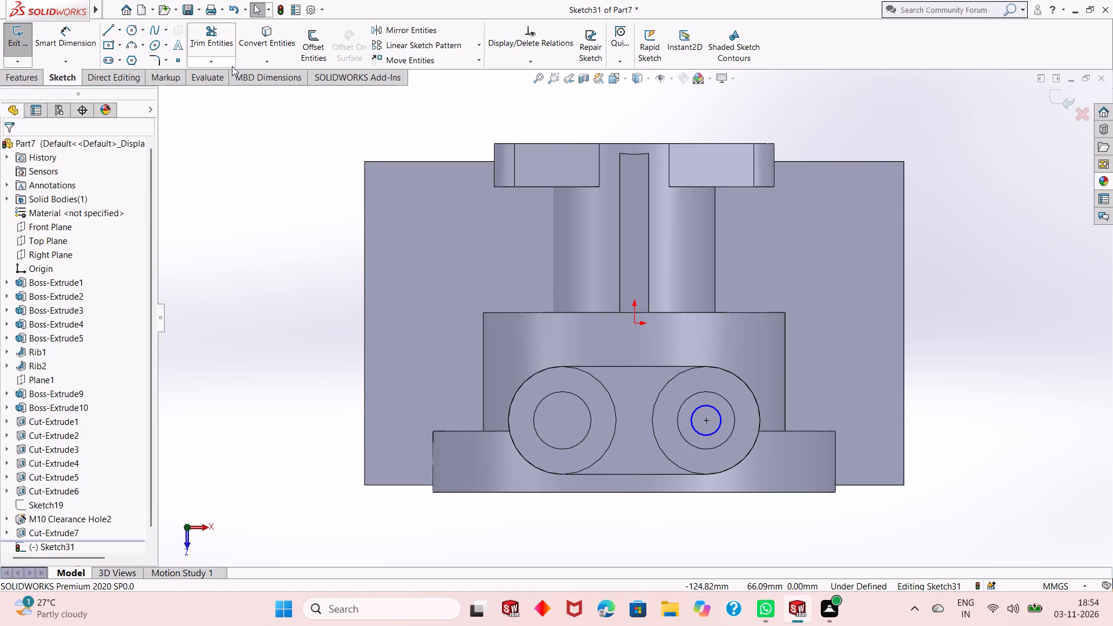
pyautogui.click(134, 29)
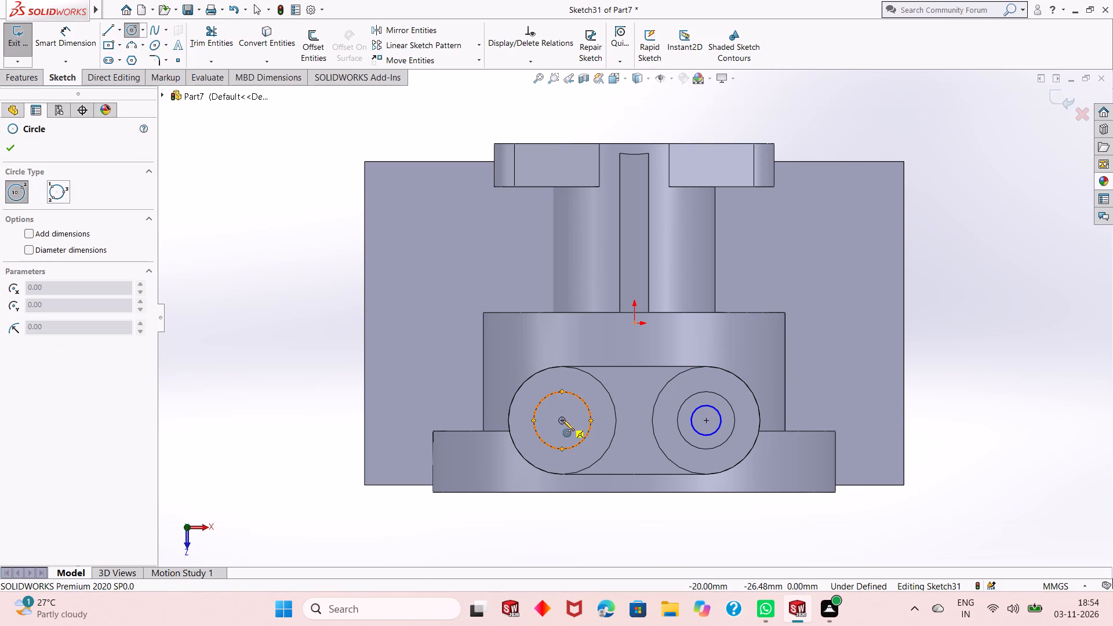
pyautogui.click(563, 421)
pyautogui.click(564, 436)
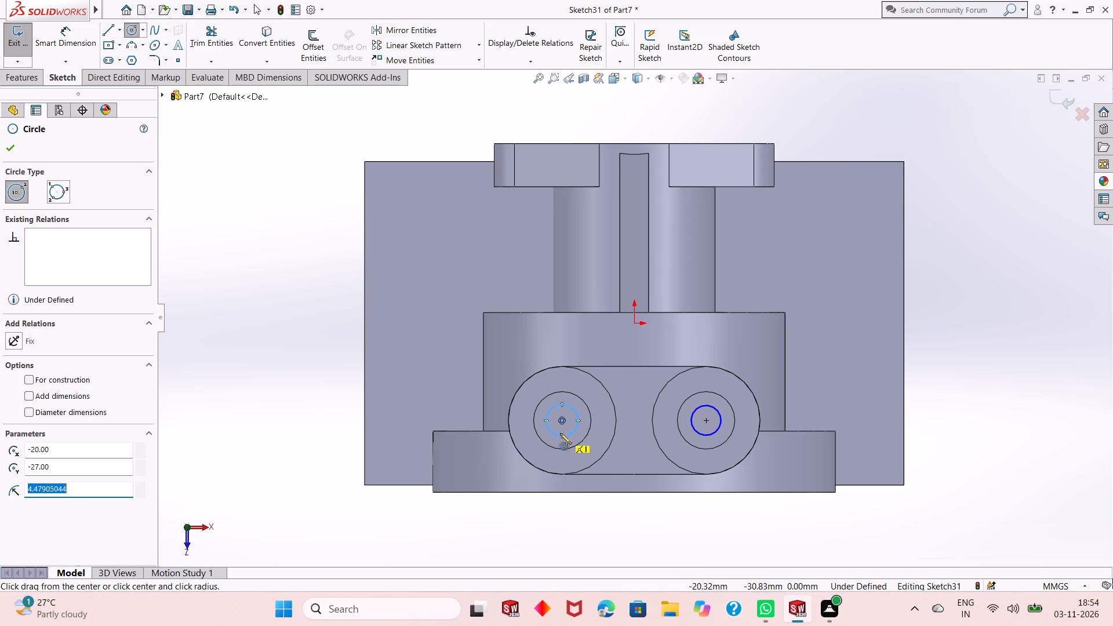
pyautogui.rightClick(321, 316)
pyautogui.click(336, 325)
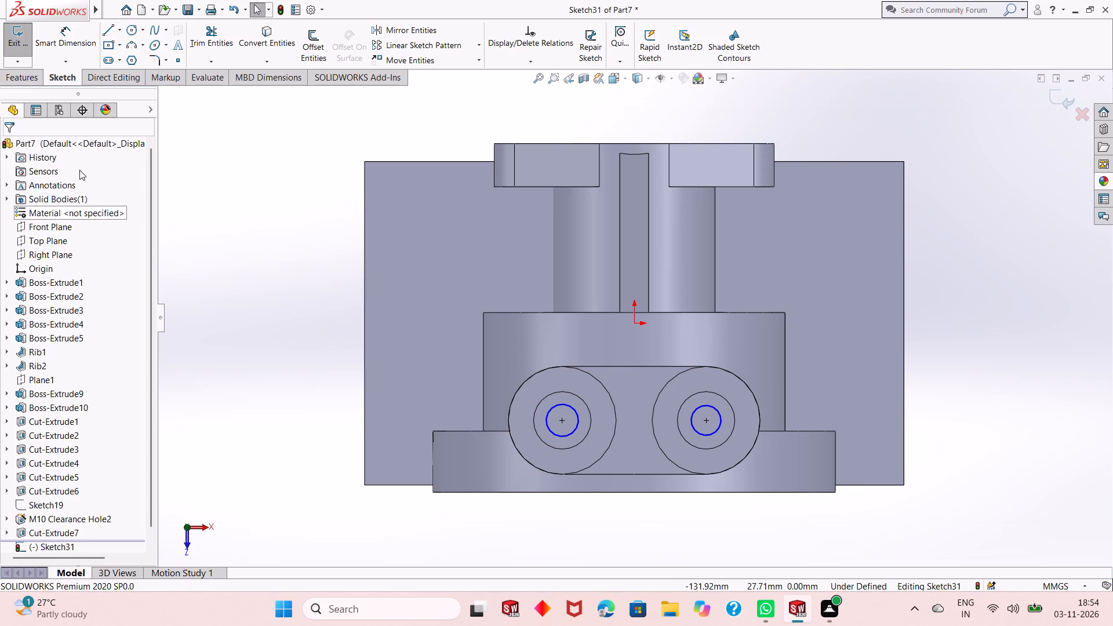
# Dimension the circle in the −X boss bore to a diameter of 11 mm.
pyautogui.click(63, 30)
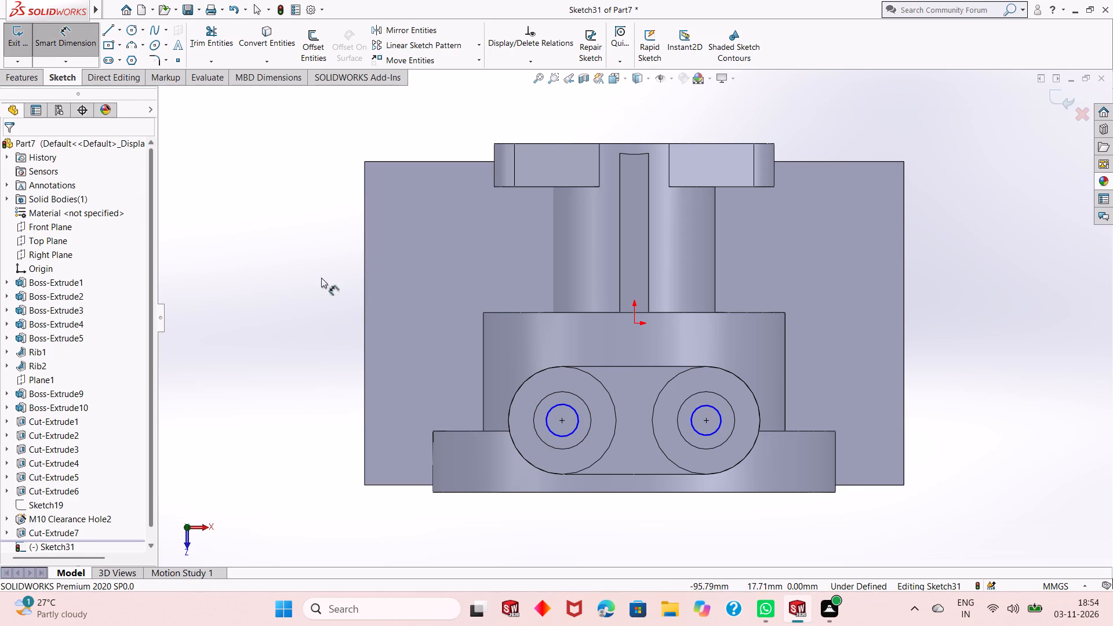
pyautogui.click(558, 434)
pyautogui.click(630, 509)
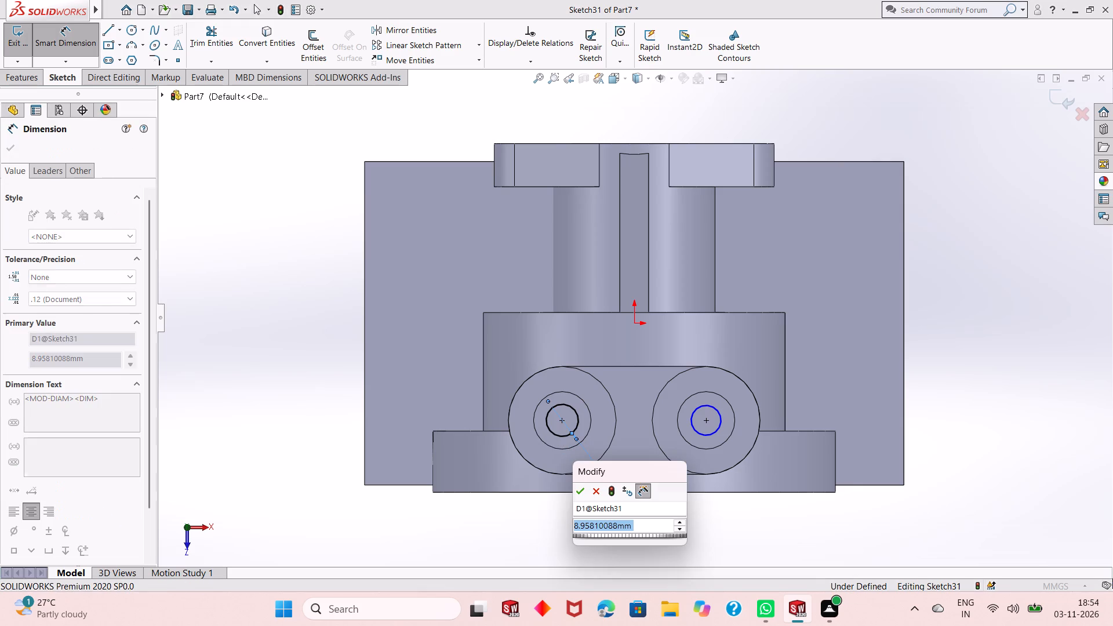
pyautogui.write('11')
pyautogui.press('Return')
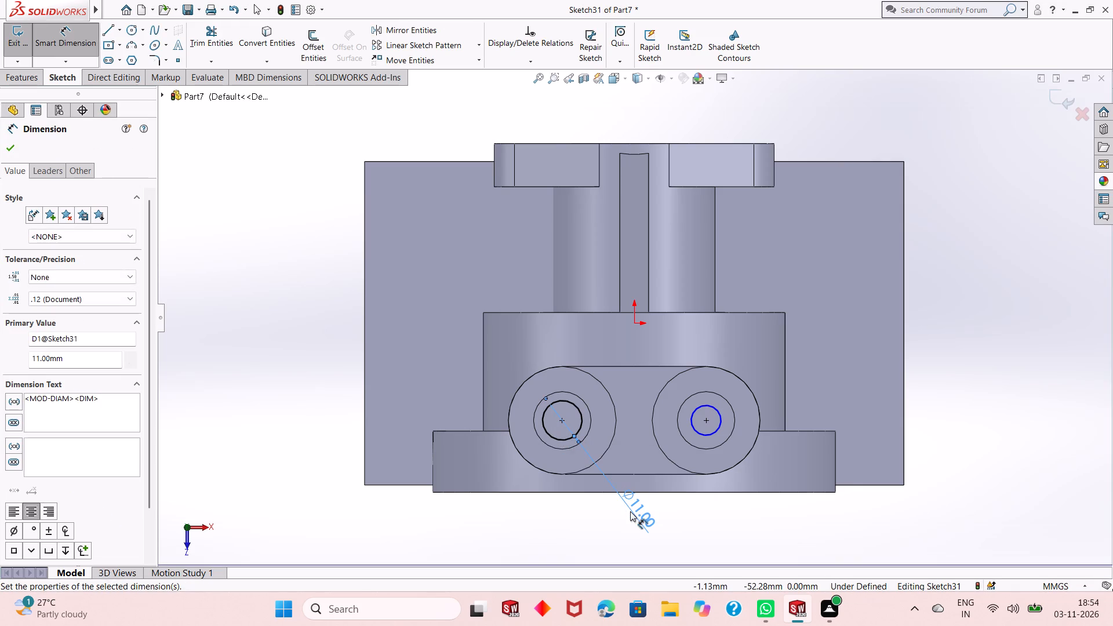
pyautogui.rightClick(269, 263)
pyautogui.click(296, 303)
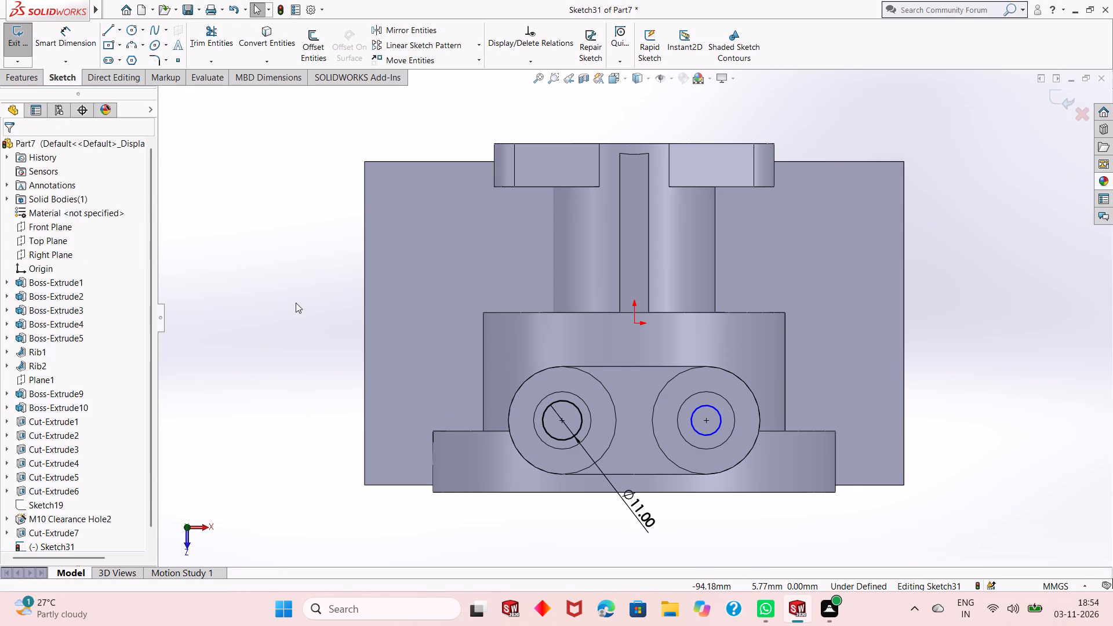
# Add an Equal relation between the two small circles in the top-boss bores.
pyautogui.click(581, 425)
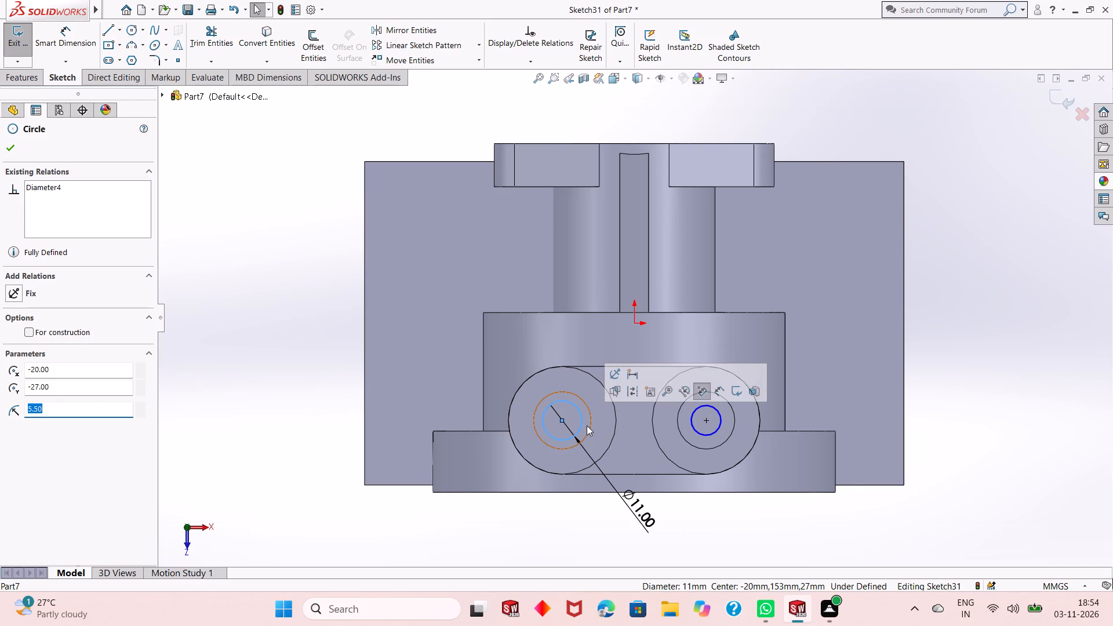
pyautogui.keyDown('ctrl'); pyautogui.click(717, 430); pyautogui.keyUp('ctrl')
pyautogui.click(804, 378)
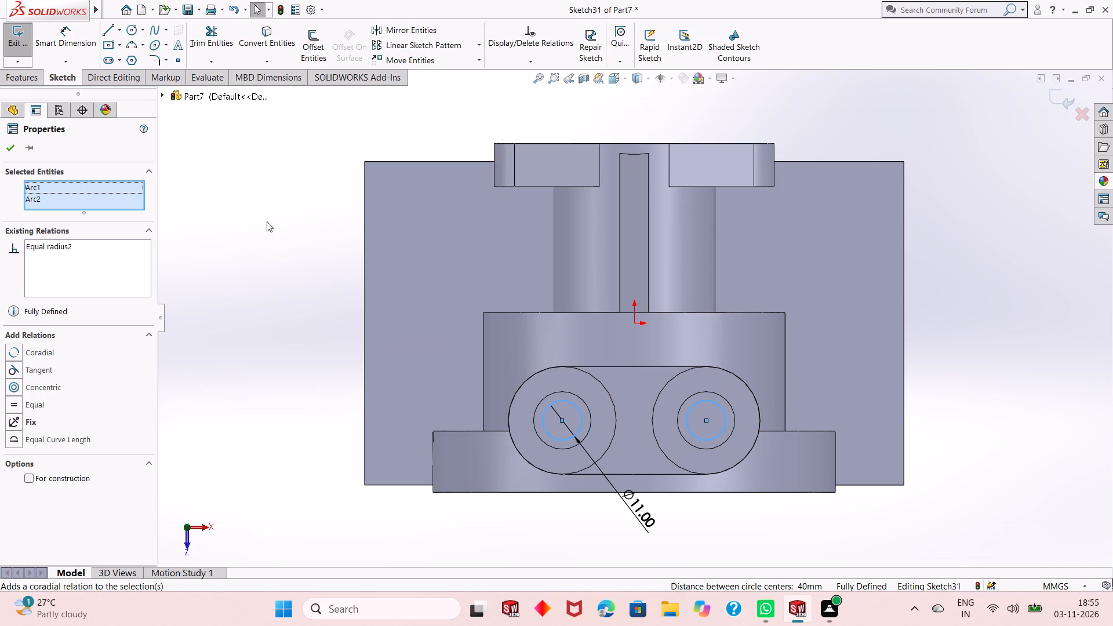
pyautogui.click(16, 150)
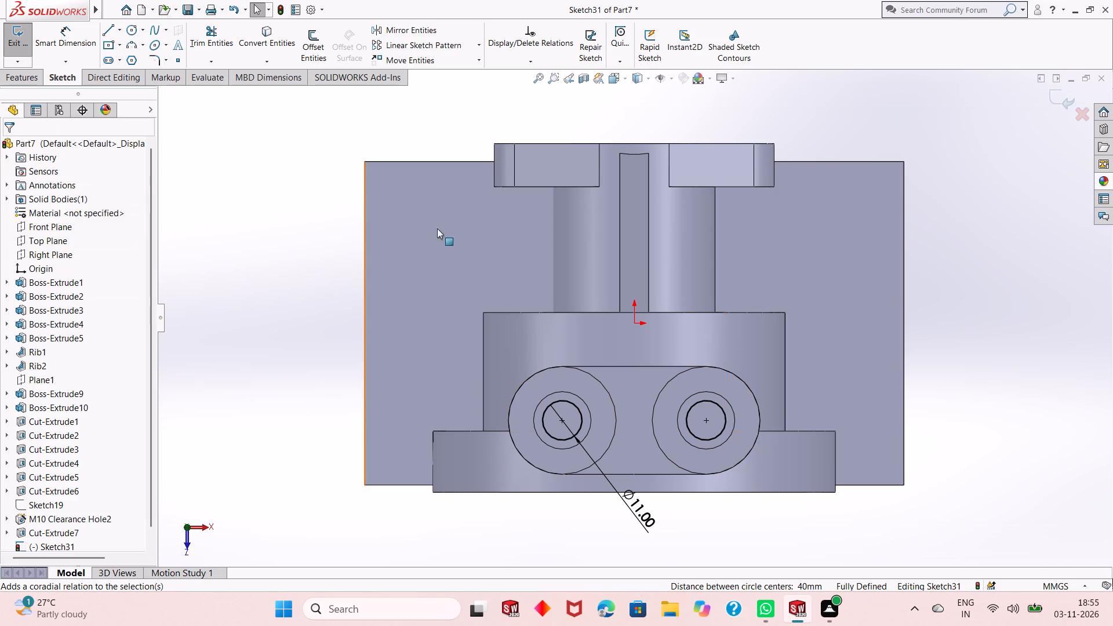
# Cut-extrude the two 11 mm circles in the top-boss bores to a blind depth of 18 mm into the gear cavity.
pyautogui.click(23, 78)
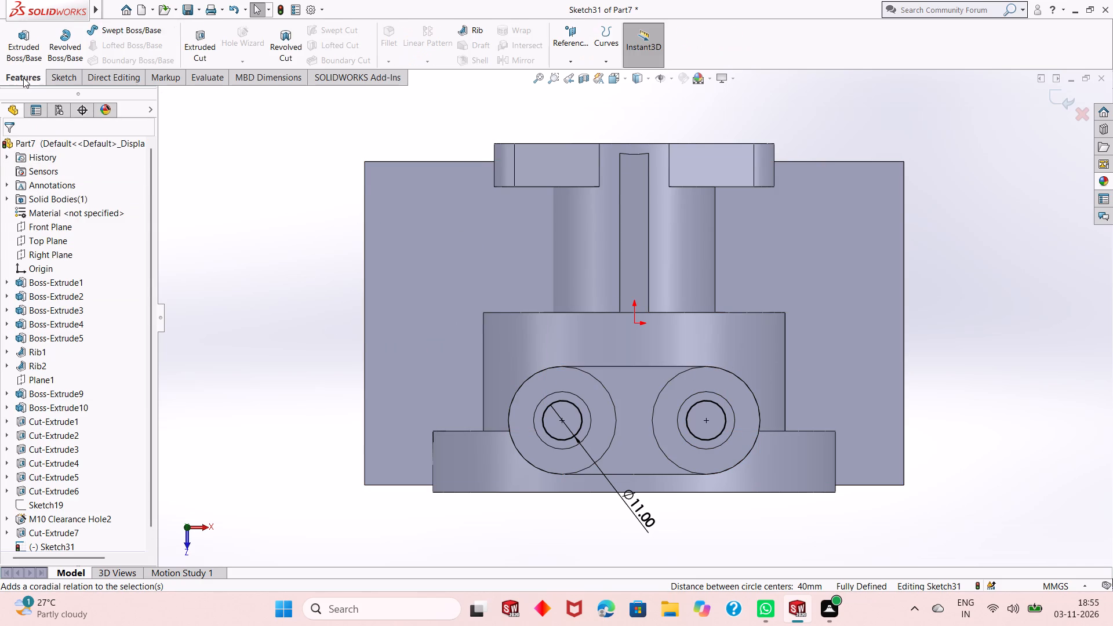
pyautogui.scroll(1, 579, 483)
pyautogui.moveTo(584, 482); pyautogui.dragTo(716, 283, button='middle')
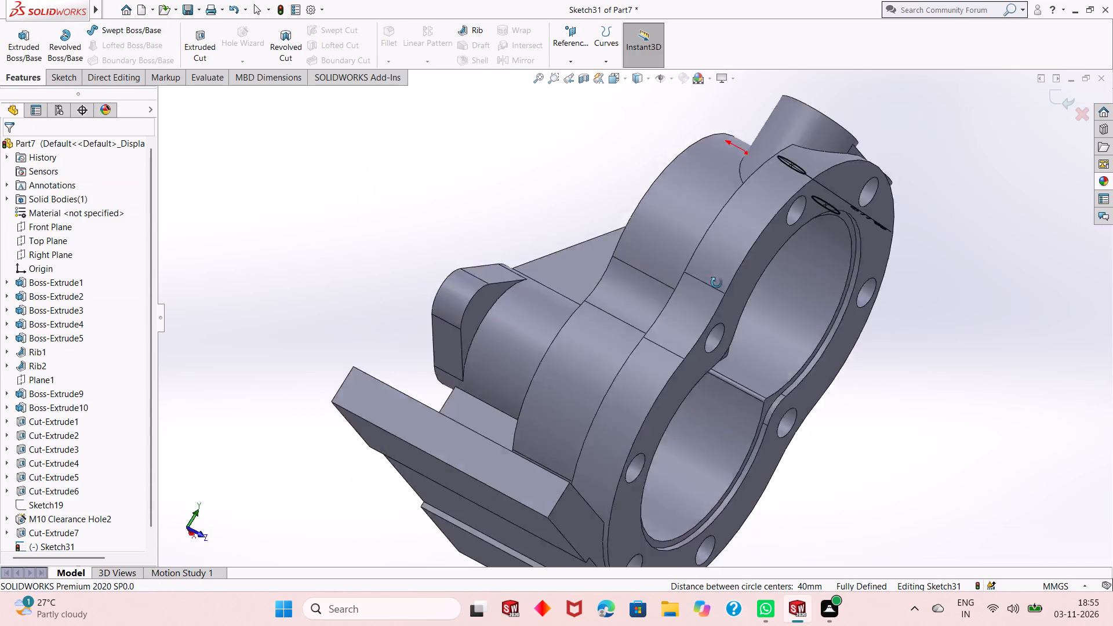
pyautogui.moveTo(716, 283); pyautogui.dragTo(730, 282, button='middle')
pyautogui.moveTo(770, 282); pyautogui.dragTo(644, 242, button='middle')
pyautogui.scroll(2, 678, 362)
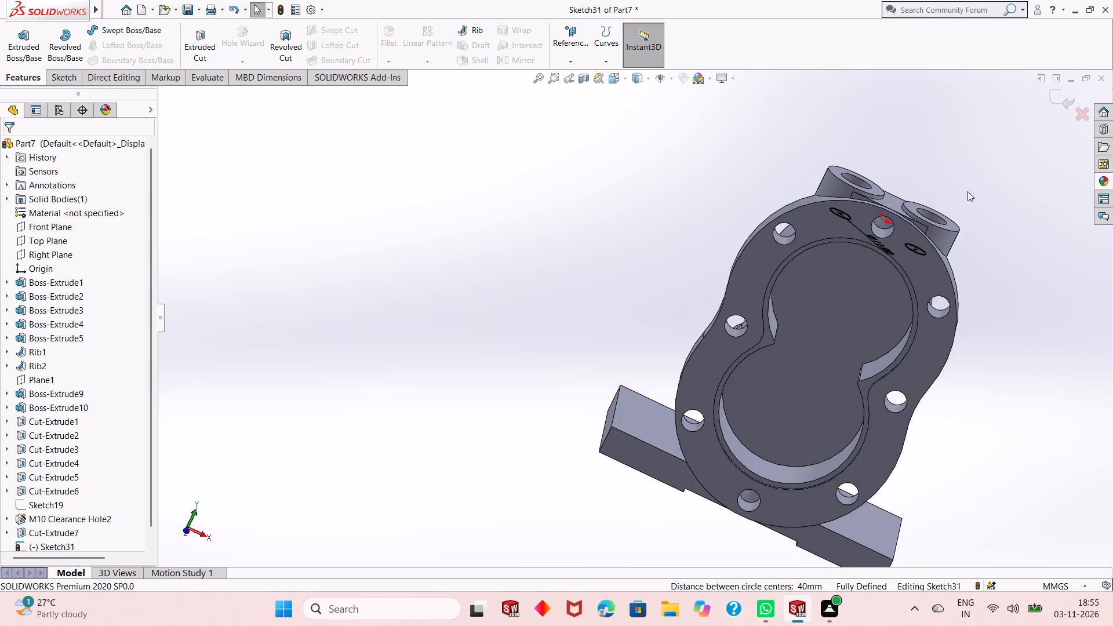
pyautogui.scroll(-2, 967, 191)
pyautogui.moveTo(882, 446); pyautogui.dragTo(890, 336, button='middle')
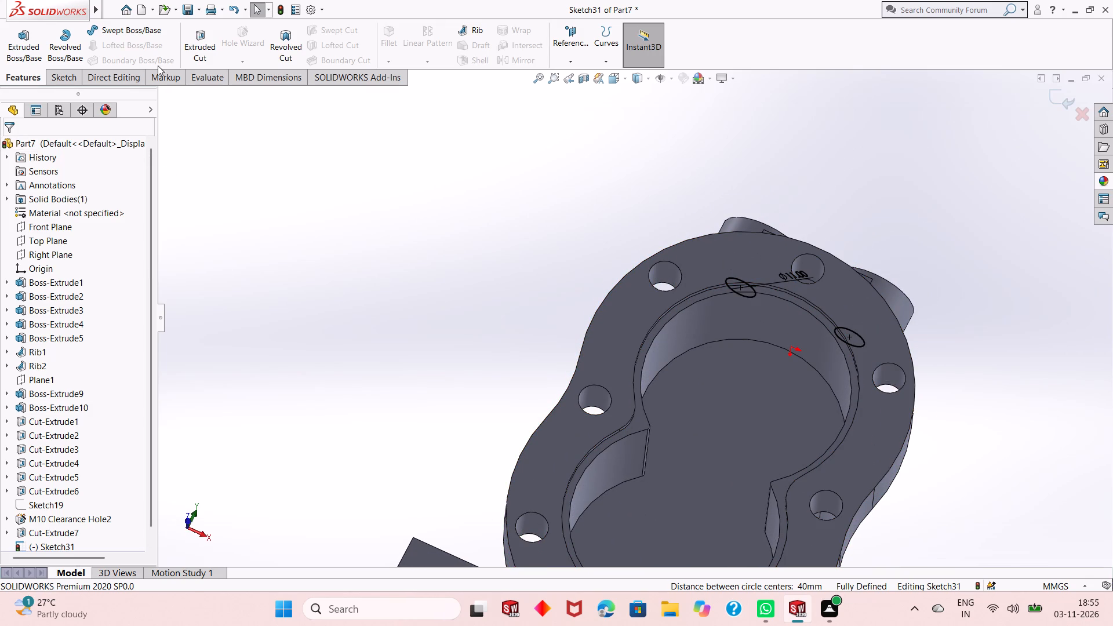
pyautogui.click(190, 56)
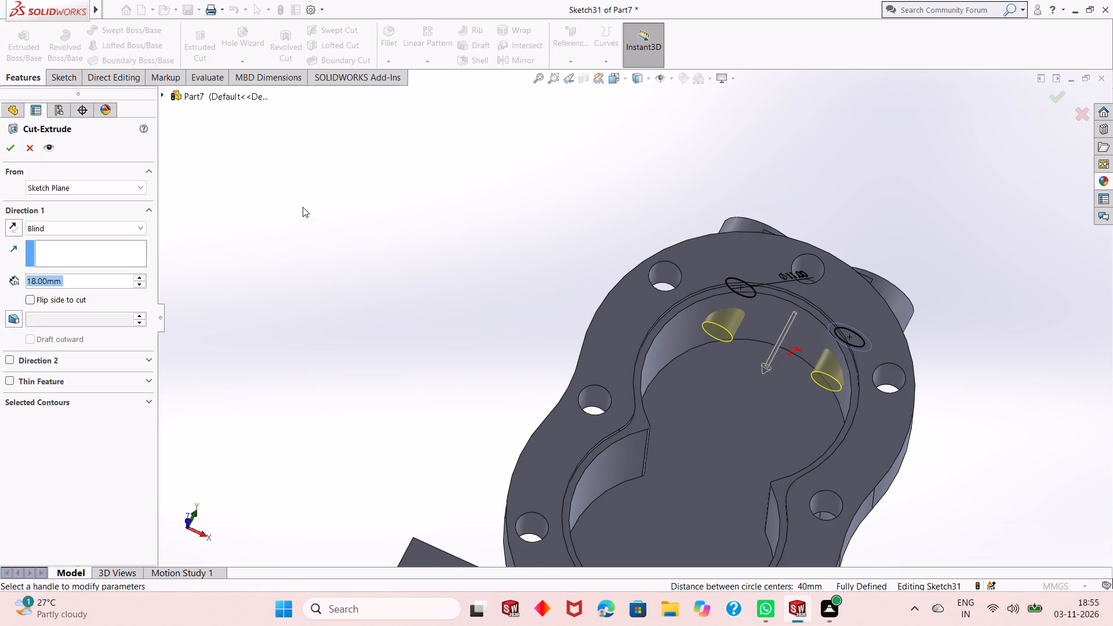
pyautogui.click(13, 154)
pyautogui.click(526, 235)
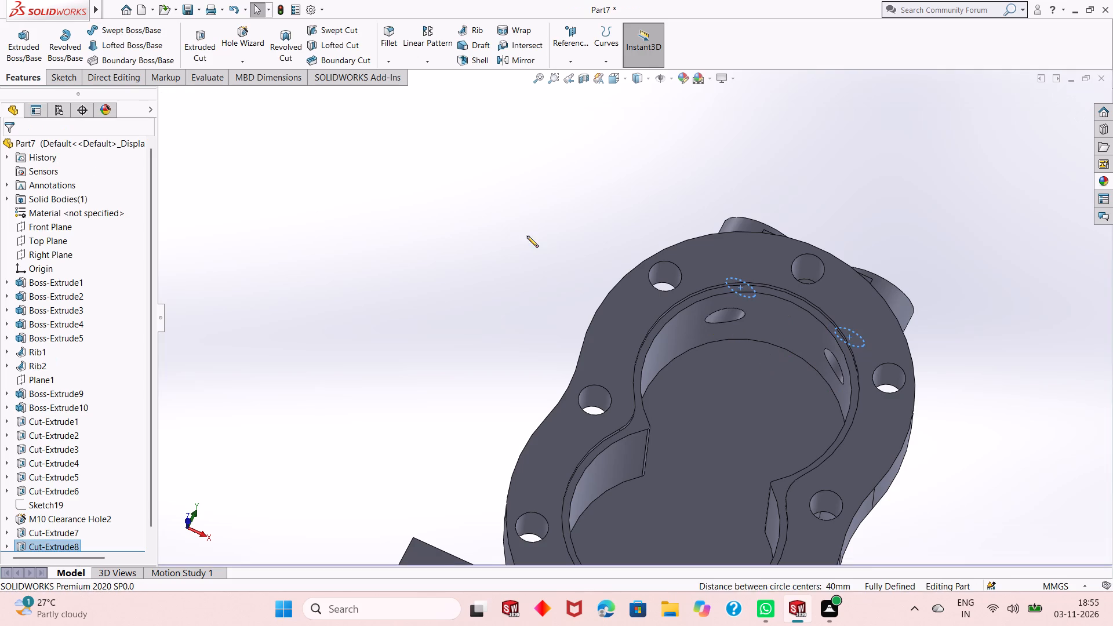
# Examine the port bores where they enter the gear cavity and the housing around the top bosses.
pyautogui.scroll(2, 743, 337)
pyautogui.moveTo(714, 378); pyautogui.dragTo(730, 392, button='middle')
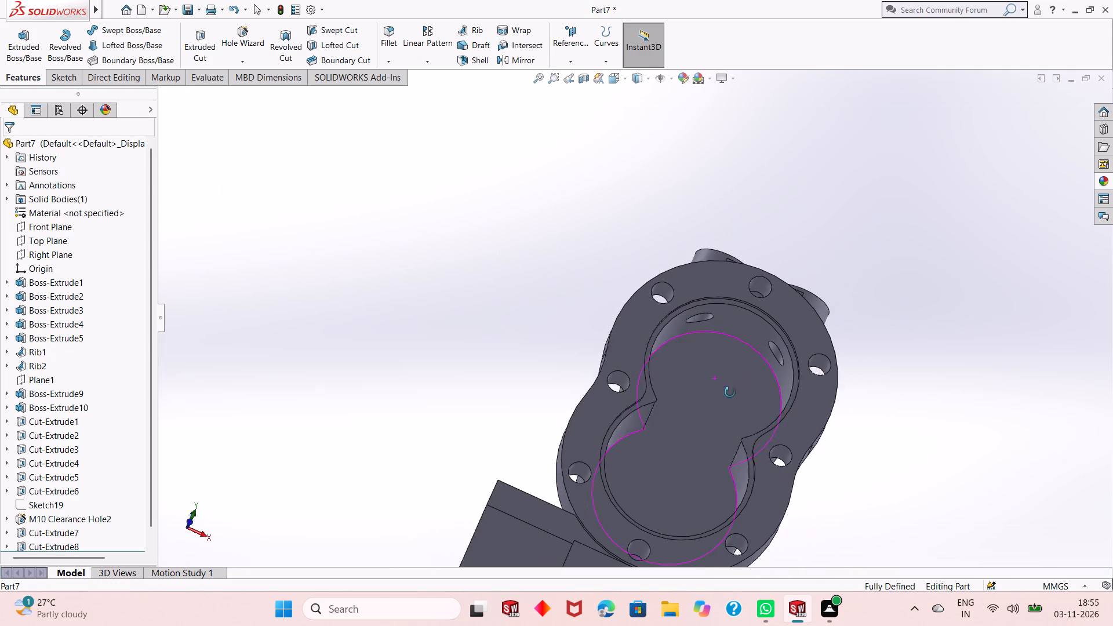
pyautogui.moveTo(730, 392); pyautogui.dragTo(770, 416, button='middle')
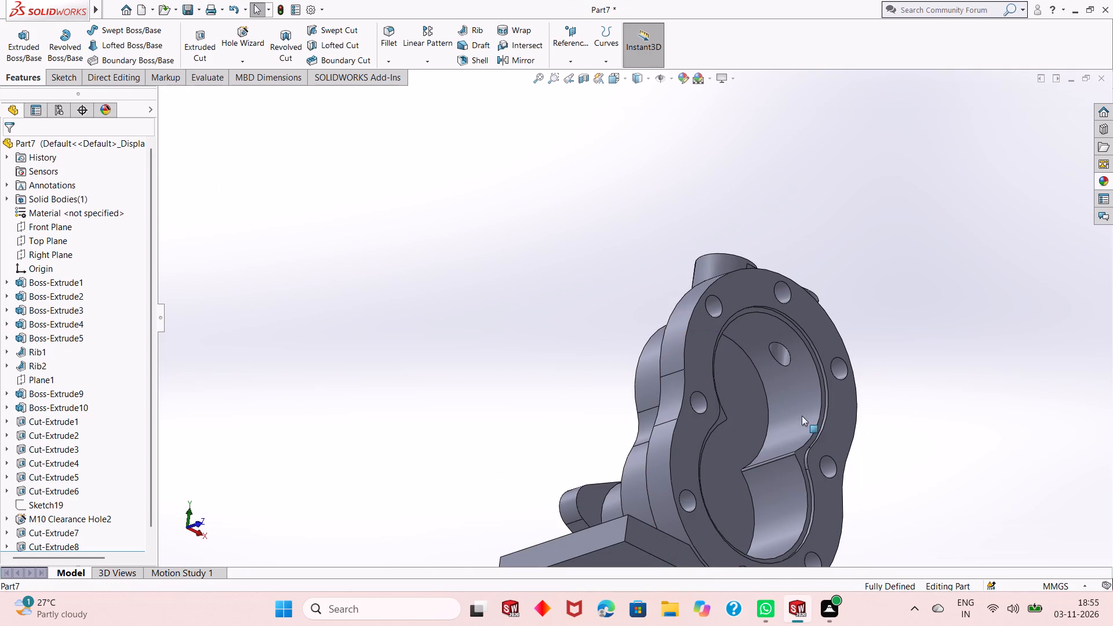
pyautogui.moveTo(935, 344); pyautogui.dragTo(804, 395, button='middle')
pyautogui.scroll(1, 803, 394)
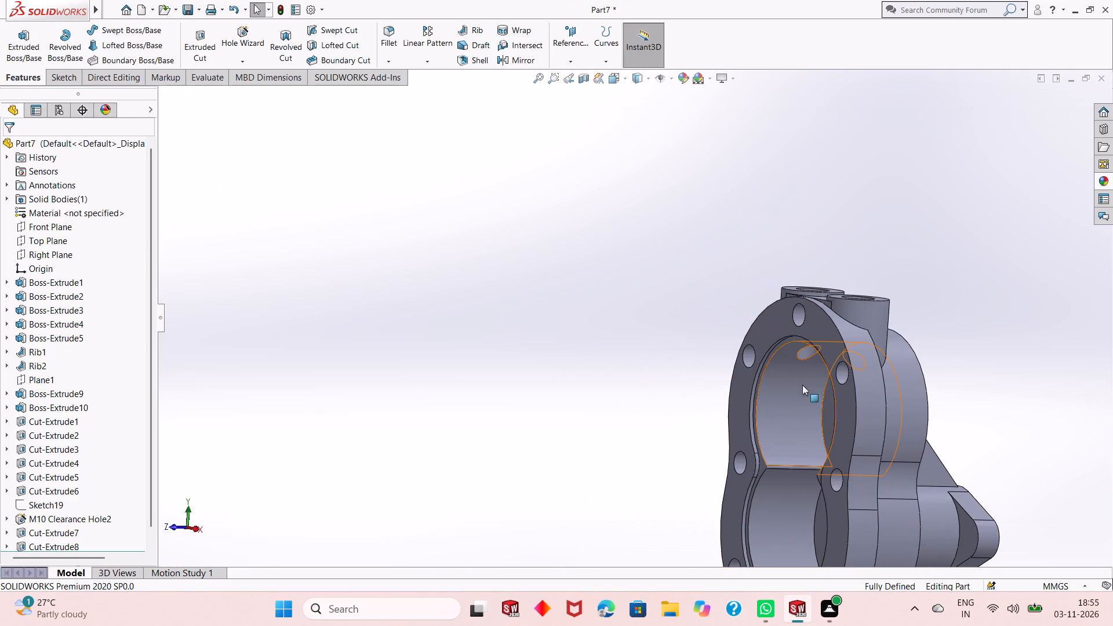
pyautogui.scroll(2, 883, 458)
pyautogui.moveTo(865, 425); pyautogui.dragTo(876, 409, button='middle')
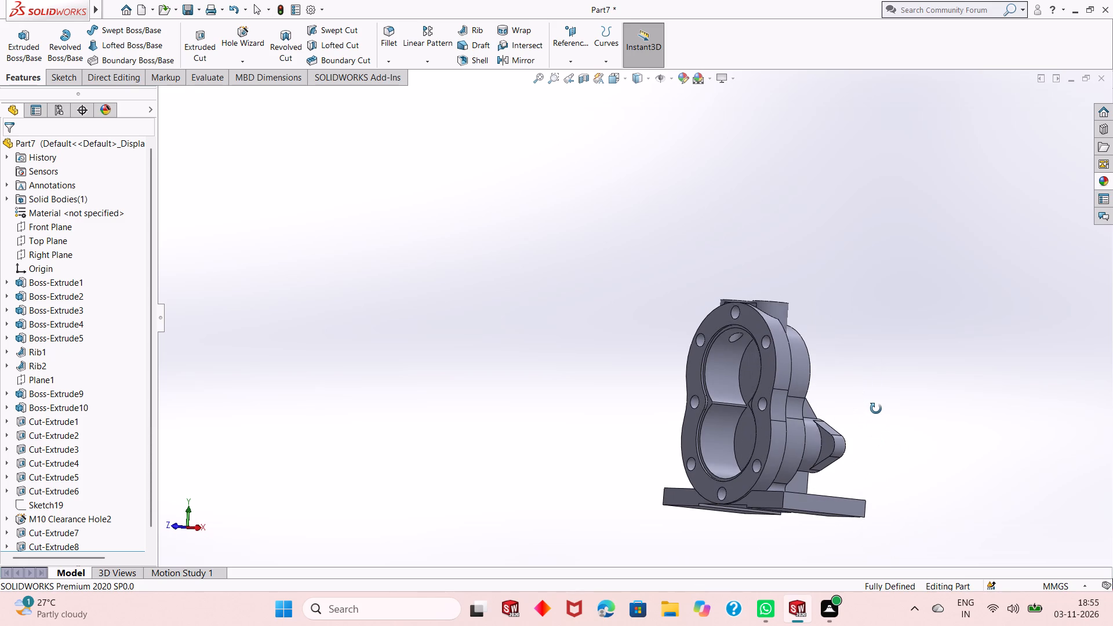
pyautogui.moveTo(876, 409); pyautogui.dragTo(877, 414, button='middle')
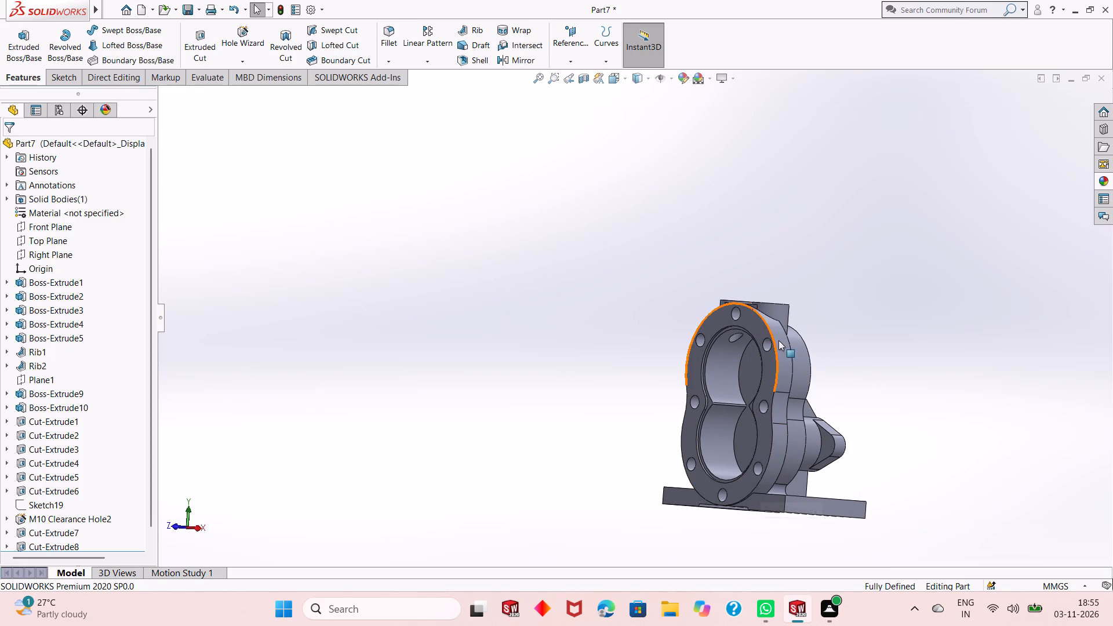
pyautogui.moveTo(835, 352); pyautogui.dragTo(836, 394, button='middle')
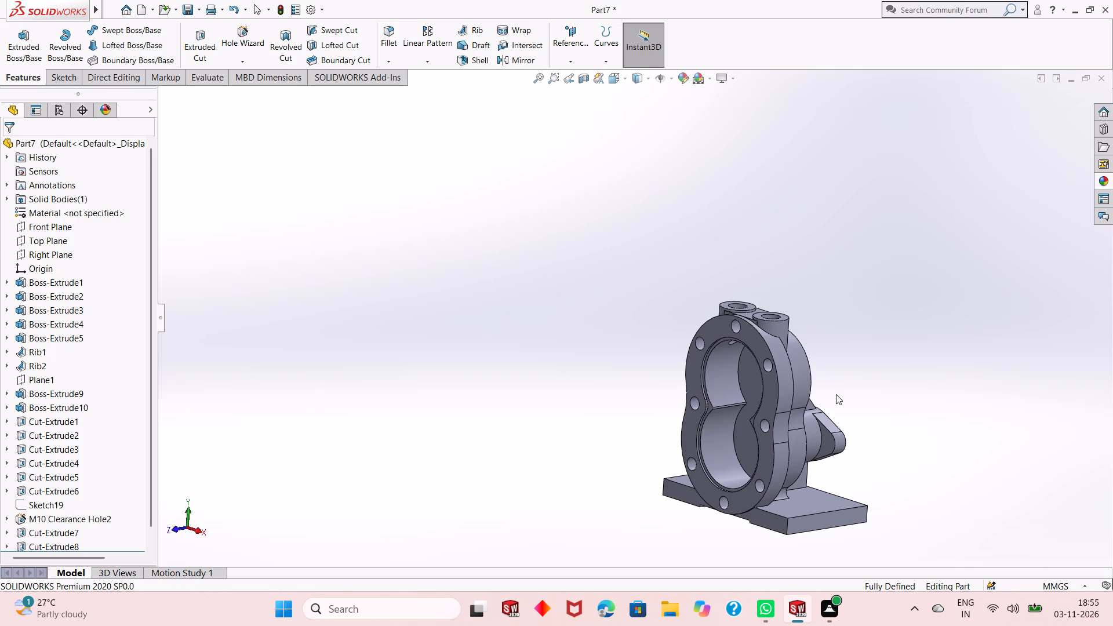
pyautogui.moveTo(836, 395); pyautogui.dragTo(833, 424, button='middle')
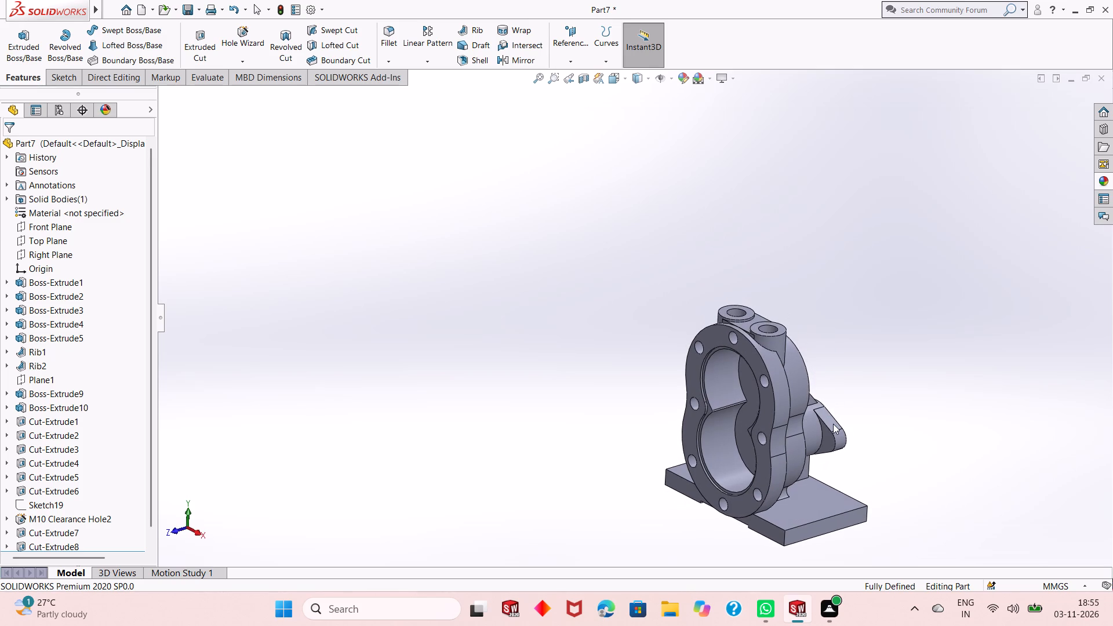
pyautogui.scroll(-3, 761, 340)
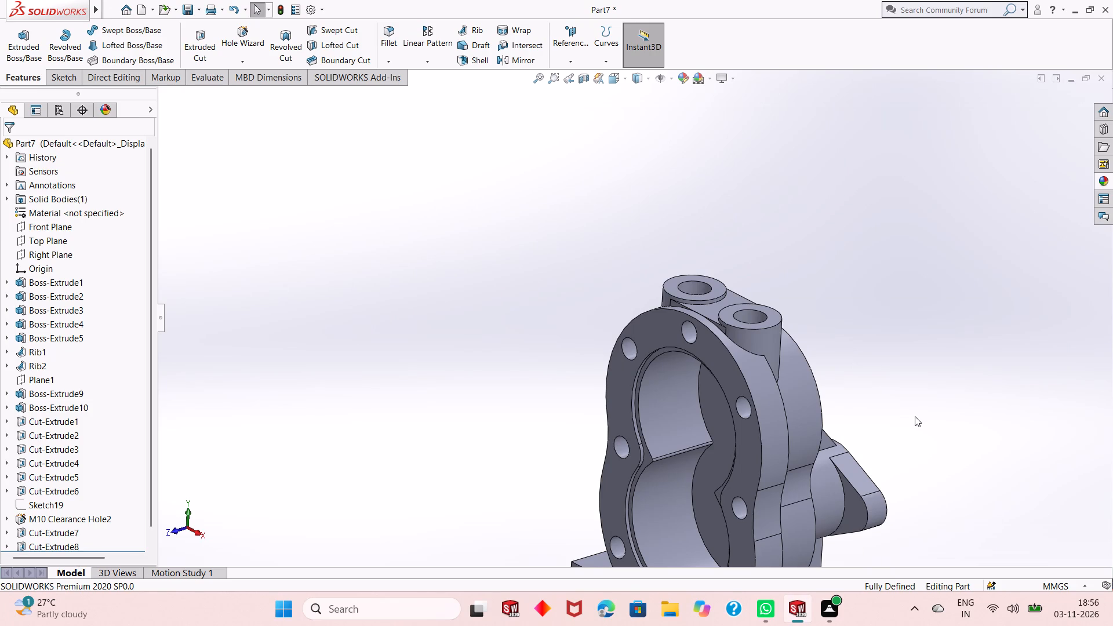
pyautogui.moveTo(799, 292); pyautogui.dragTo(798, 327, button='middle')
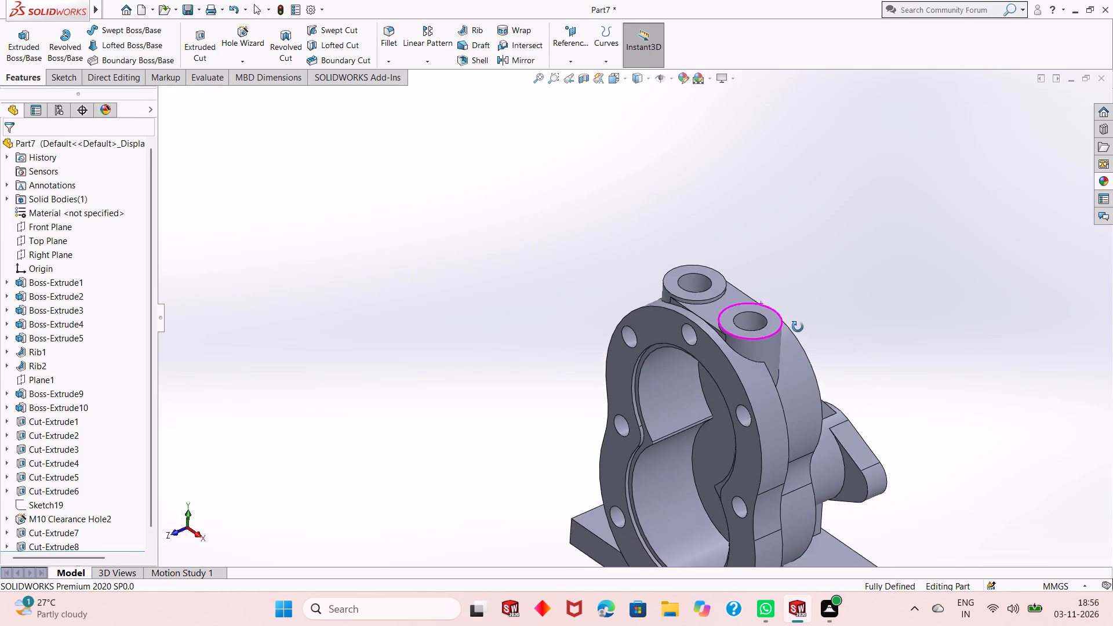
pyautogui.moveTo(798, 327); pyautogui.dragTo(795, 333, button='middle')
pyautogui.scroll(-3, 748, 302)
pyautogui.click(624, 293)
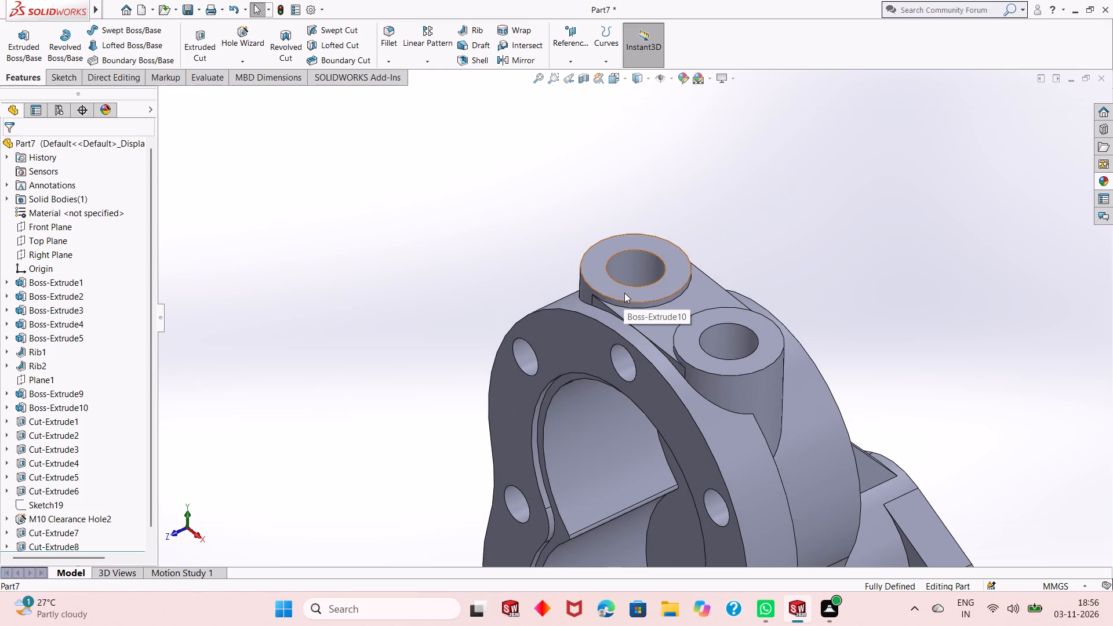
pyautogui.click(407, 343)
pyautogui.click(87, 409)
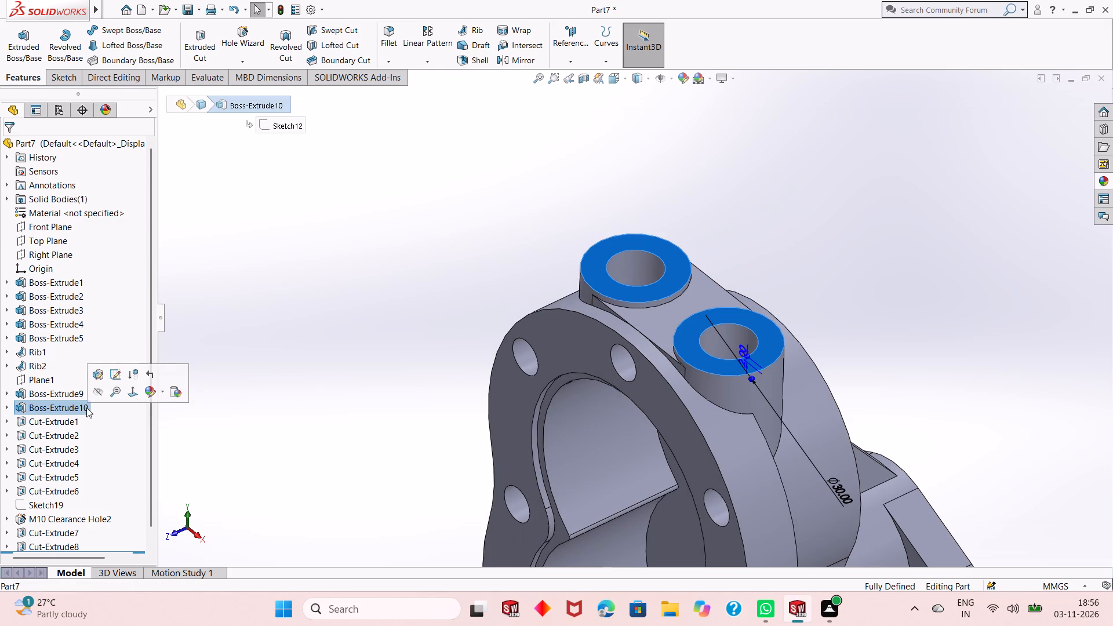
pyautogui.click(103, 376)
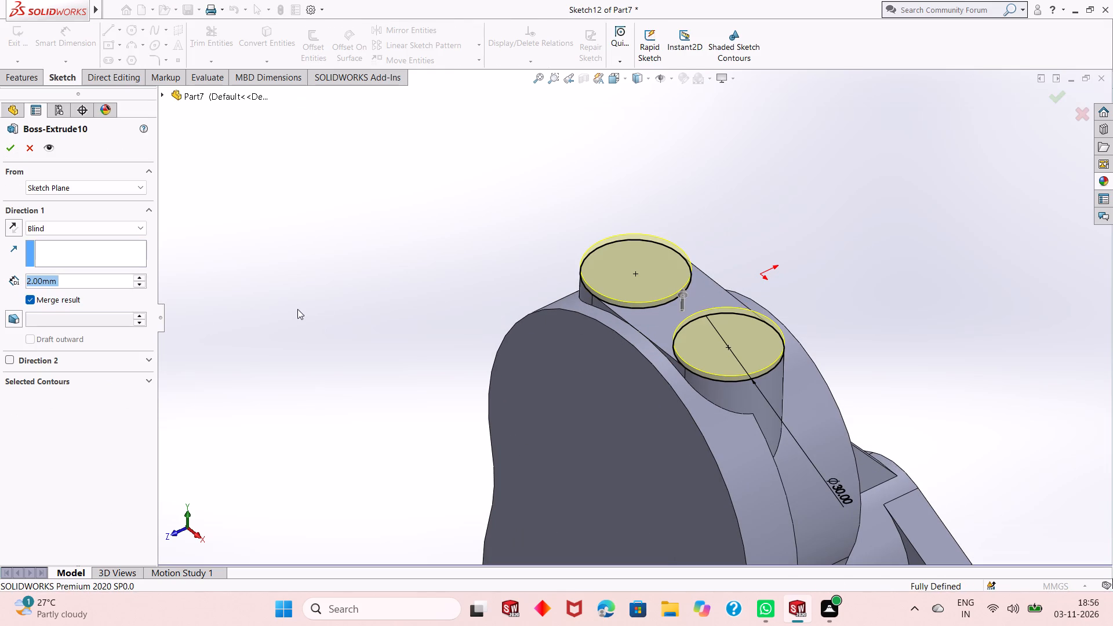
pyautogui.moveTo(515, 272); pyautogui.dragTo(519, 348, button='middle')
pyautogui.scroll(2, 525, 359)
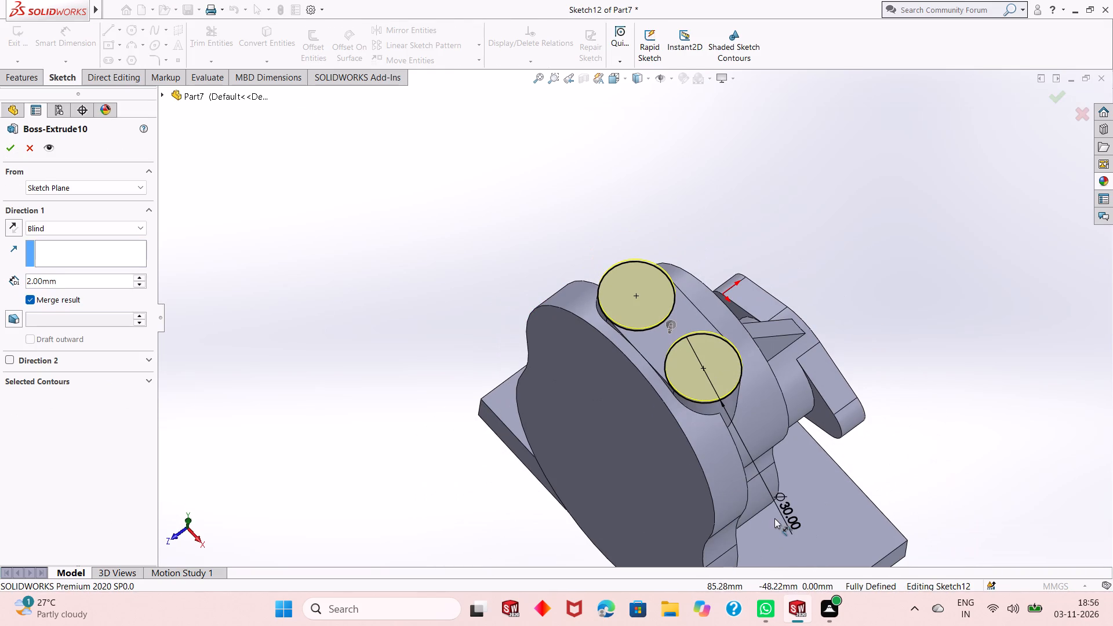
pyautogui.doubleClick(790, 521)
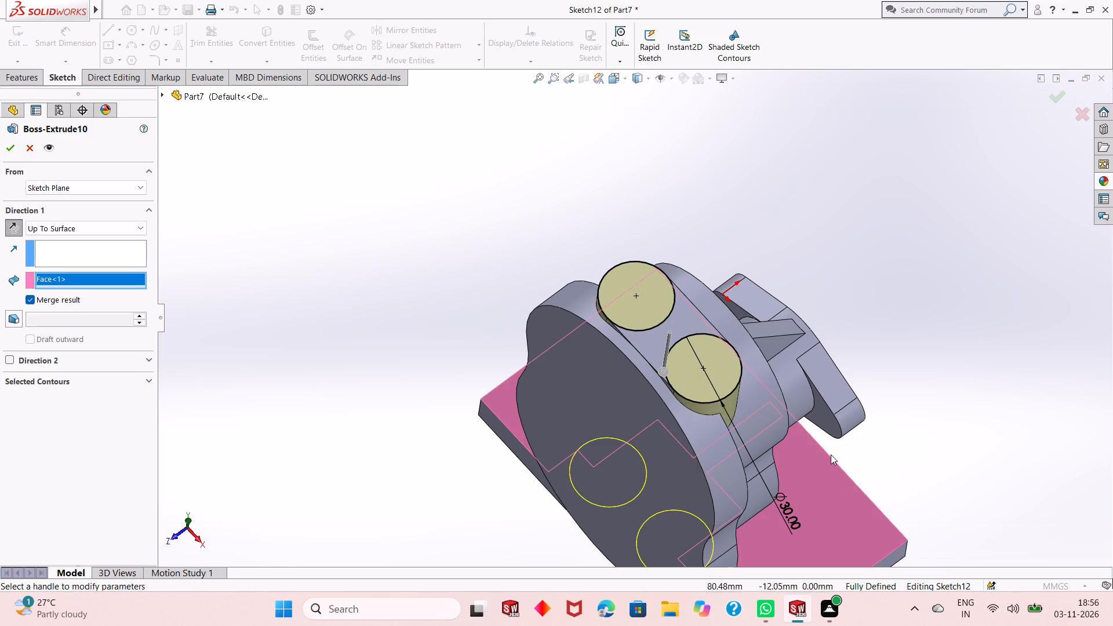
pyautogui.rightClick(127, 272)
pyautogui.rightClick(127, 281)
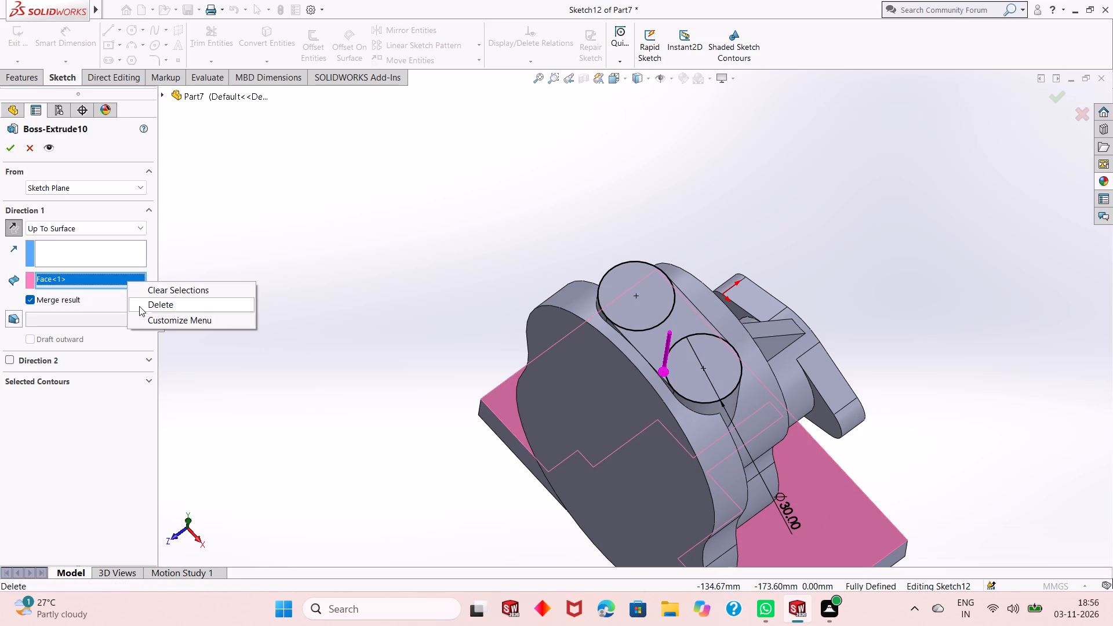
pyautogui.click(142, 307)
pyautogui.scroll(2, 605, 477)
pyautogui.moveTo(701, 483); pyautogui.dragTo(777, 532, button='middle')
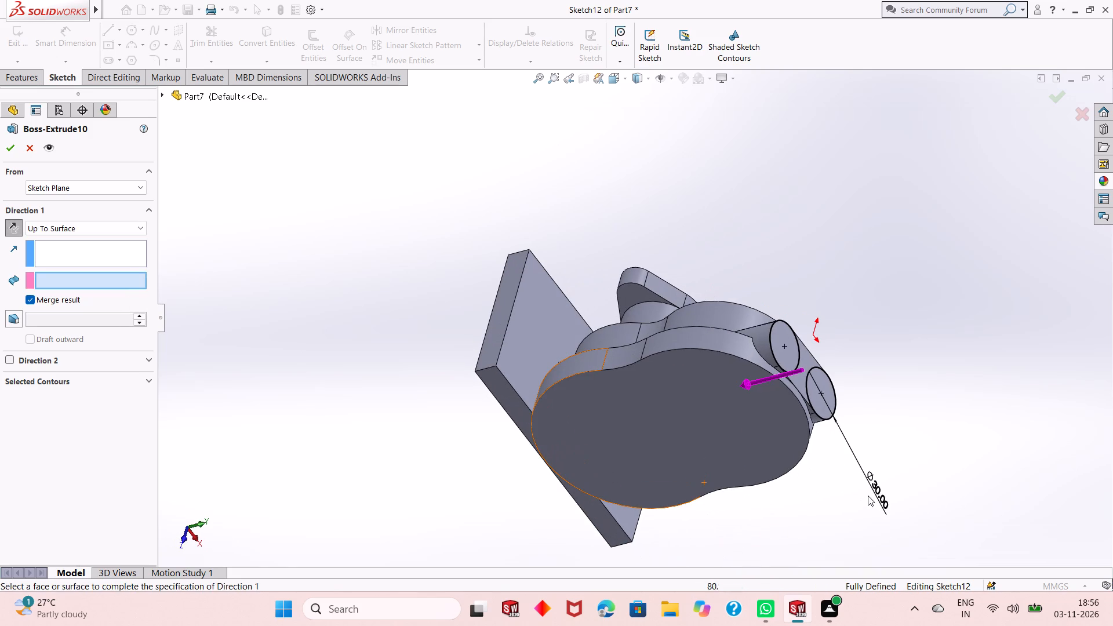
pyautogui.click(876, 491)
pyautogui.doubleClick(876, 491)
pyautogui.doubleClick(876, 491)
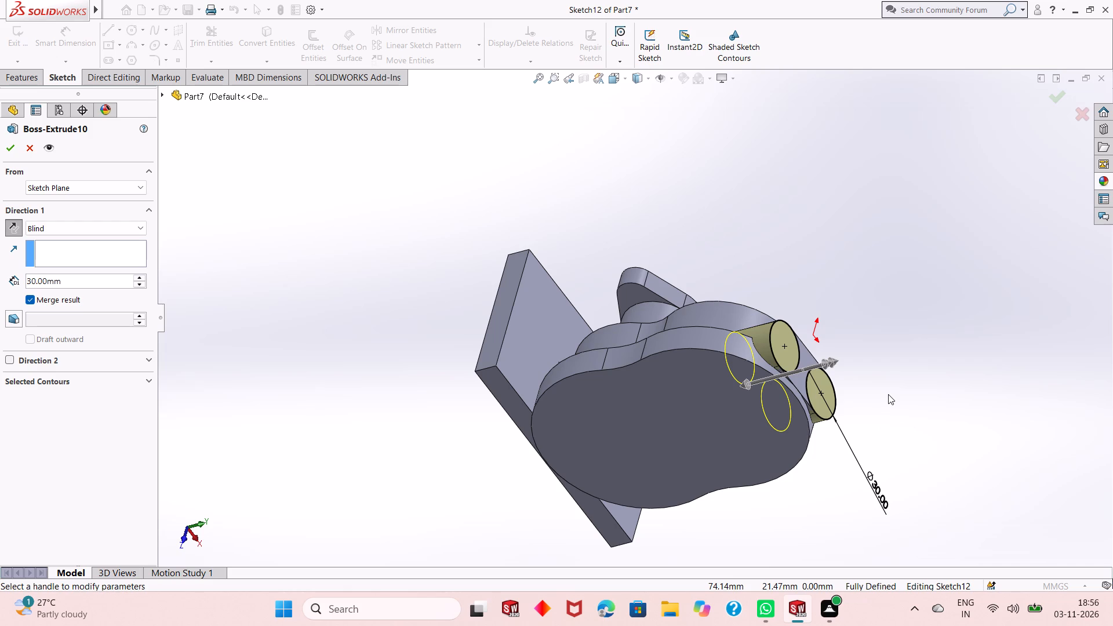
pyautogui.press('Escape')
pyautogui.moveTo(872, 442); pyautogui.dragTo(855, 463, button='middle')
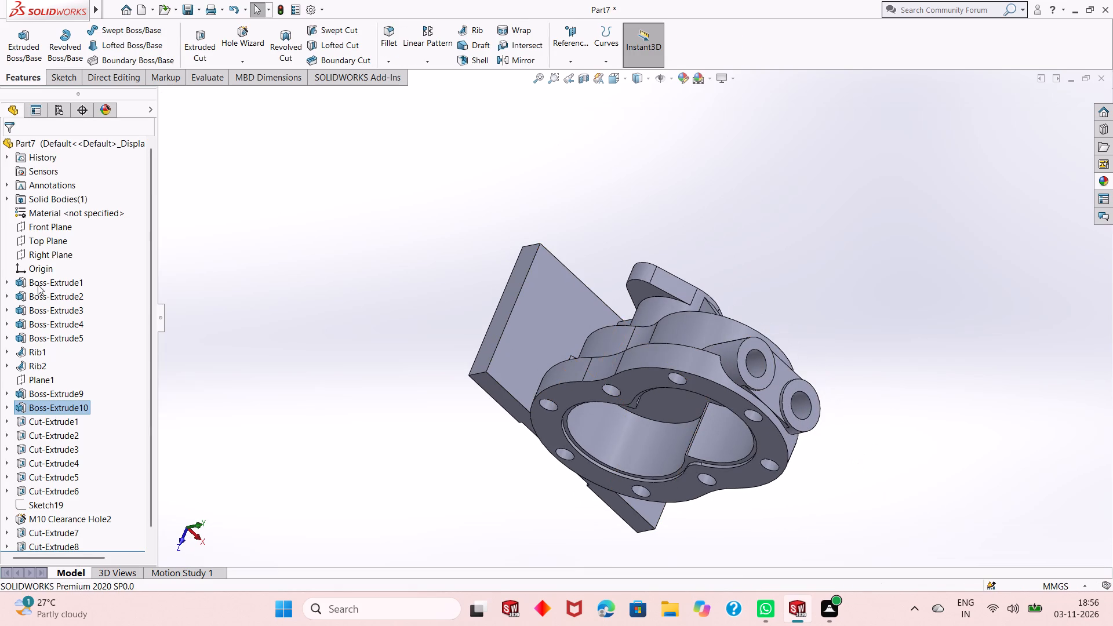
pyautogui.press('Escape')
# Edit the sketch of the raised pads on top of the two port bosses and set the circle diameter to 28 mm.
pyautogui.click(72, 412)
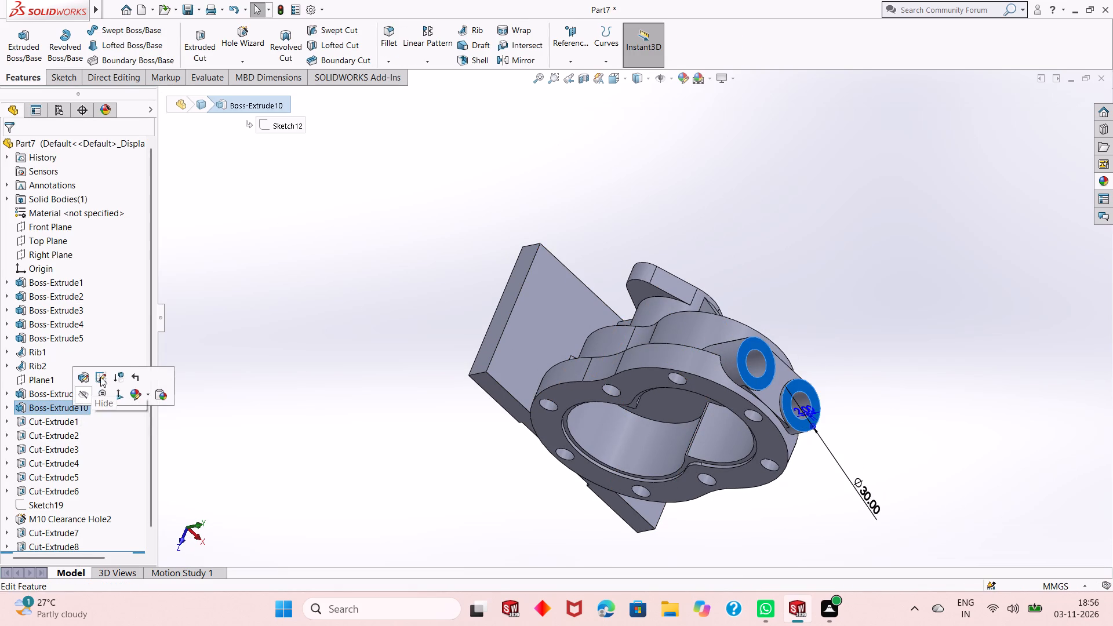
pyautogui.click(101, 377)
pyautogui.doubleClick(869, 496)
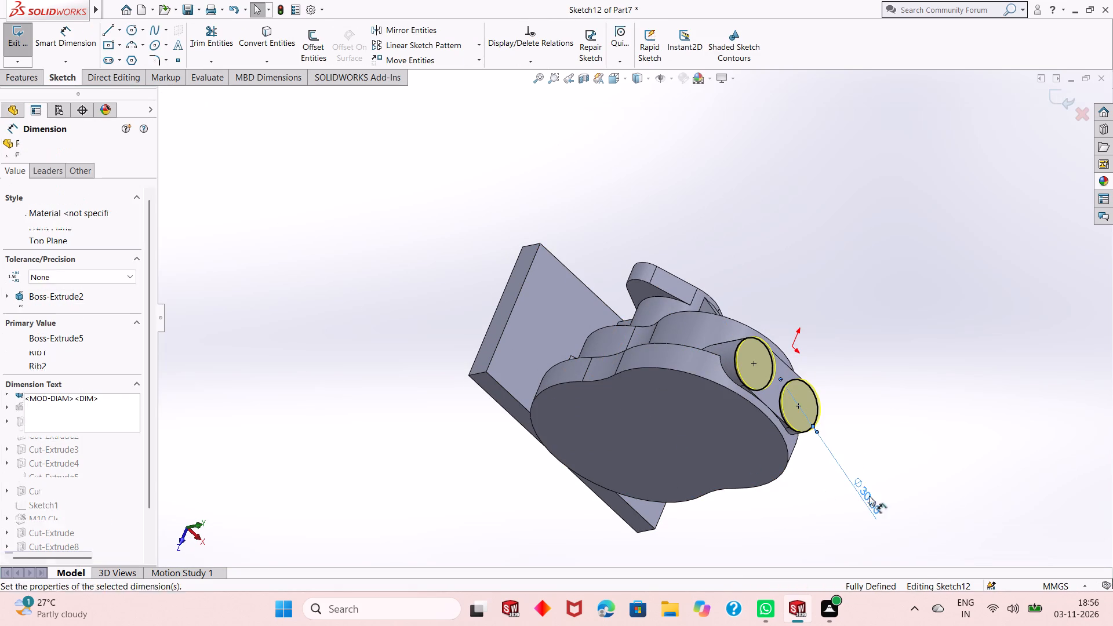
pyautogui.write('28')
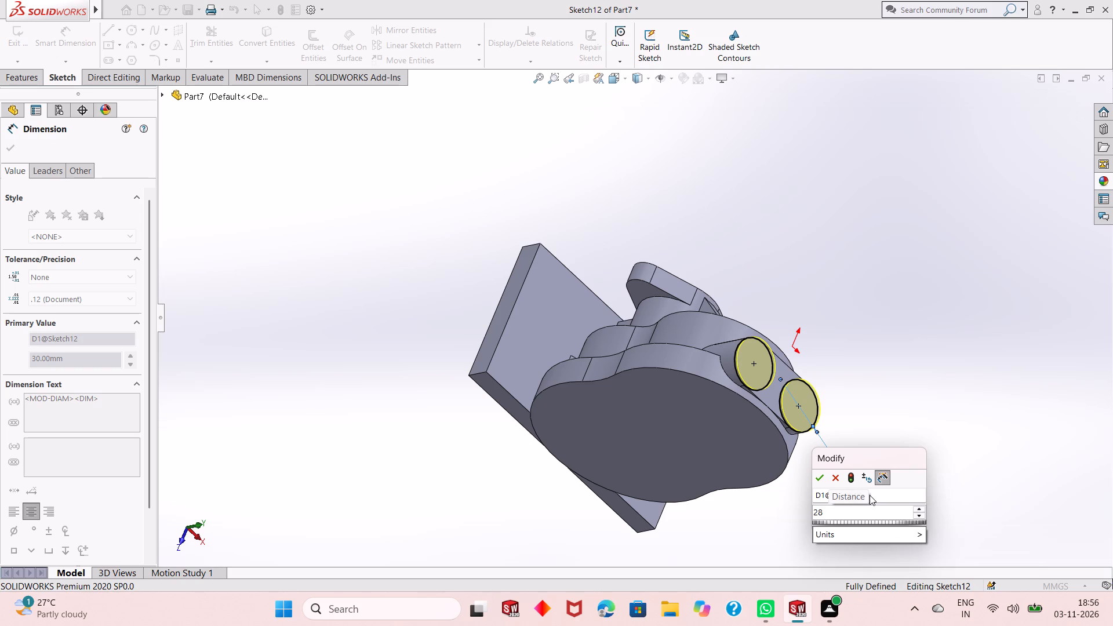
pyautogui.press('Return')
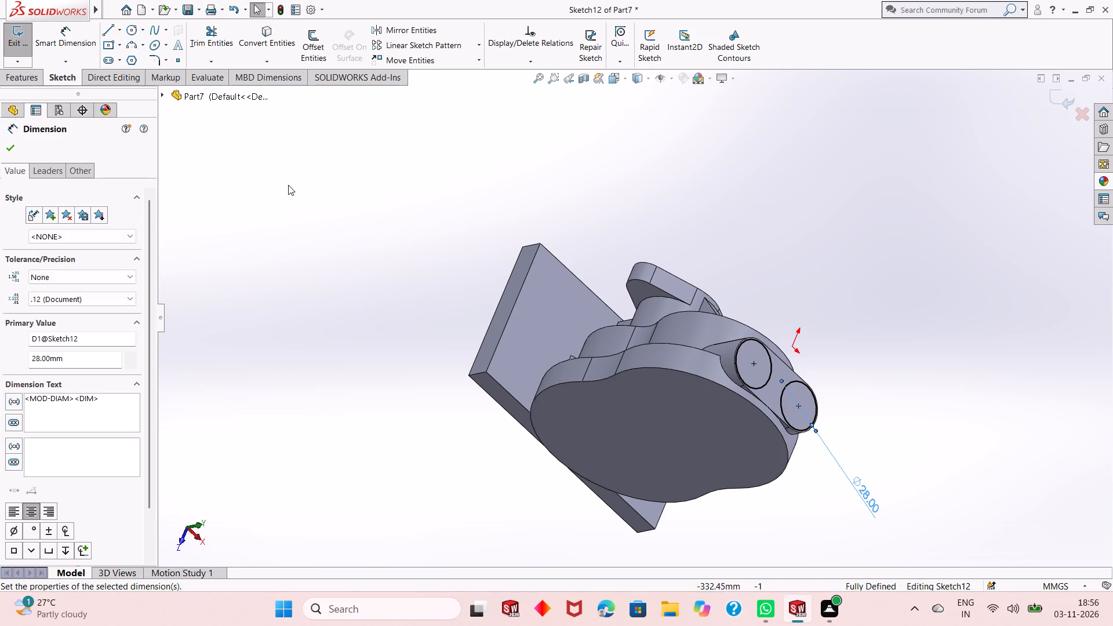
pyautogui.click(8, 148)
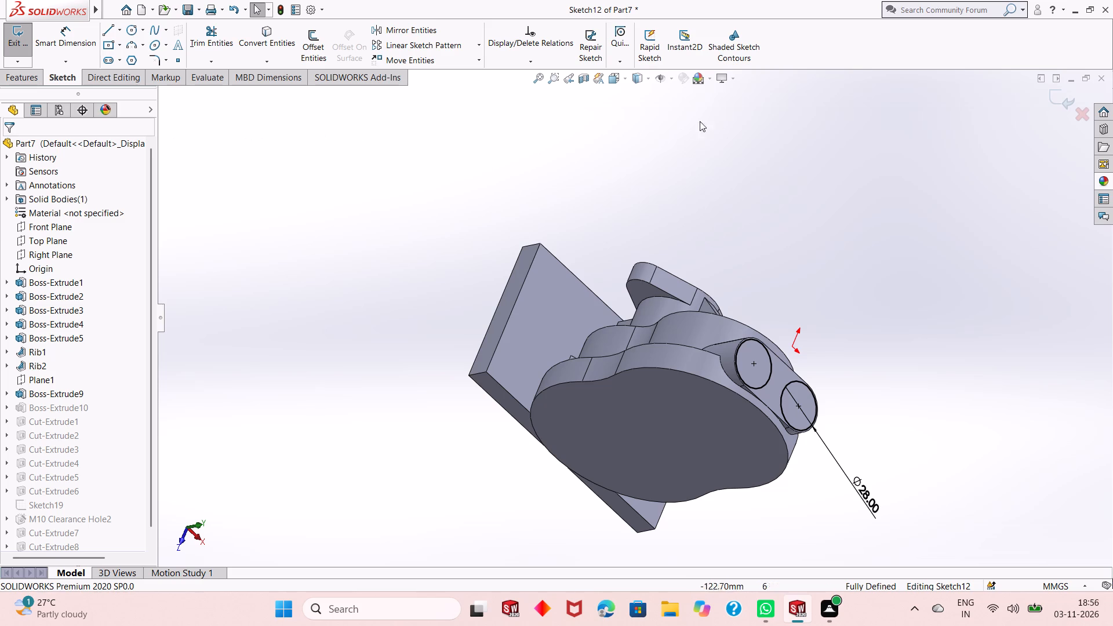
pyautogui.click(1048, 100)
pyautogui.click(1052, 103)
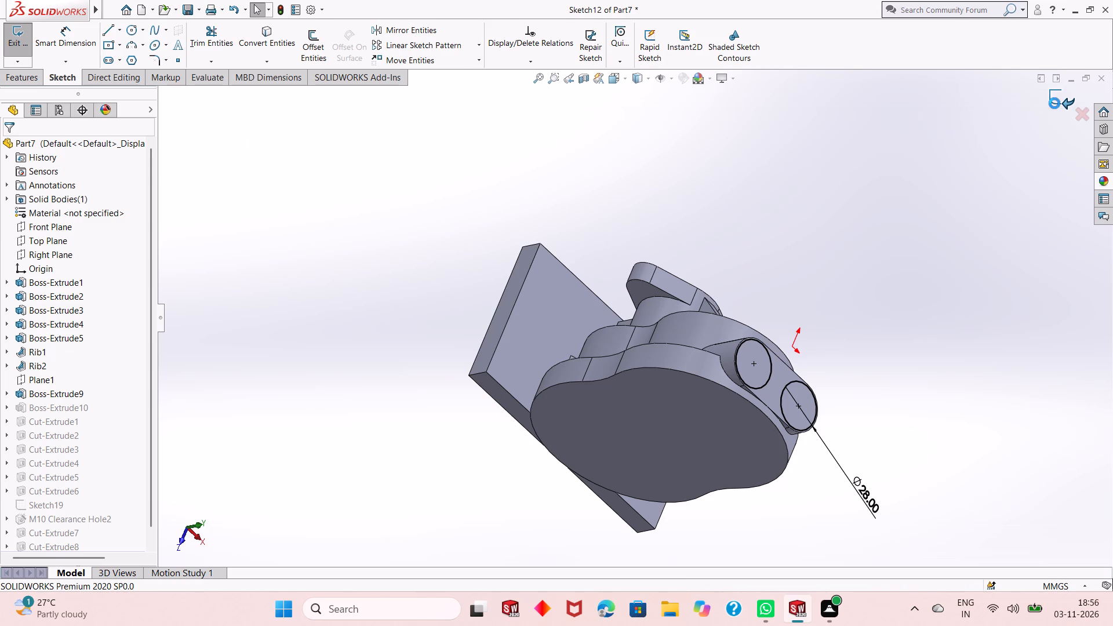
# Examine the resized pads on the port bosses and the overall housing.
pyautogui.moveTo(850, 370); pyautogui.dragTo(779, 186, button='middle')
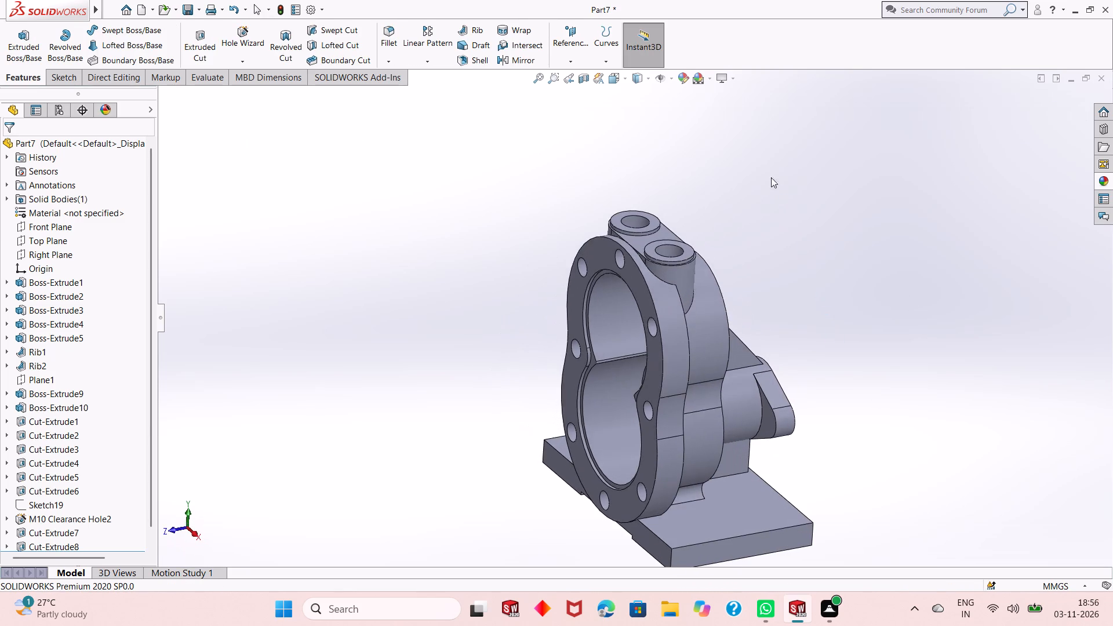
pyautogui.scroll(-3, 700, 267)
pyautogui.press('Escape')
pyautogui.moveTo(761, 282); pyautogui.dragTo(770, 285, button='middle')
pyautogui.scroll(1, 770, 285)
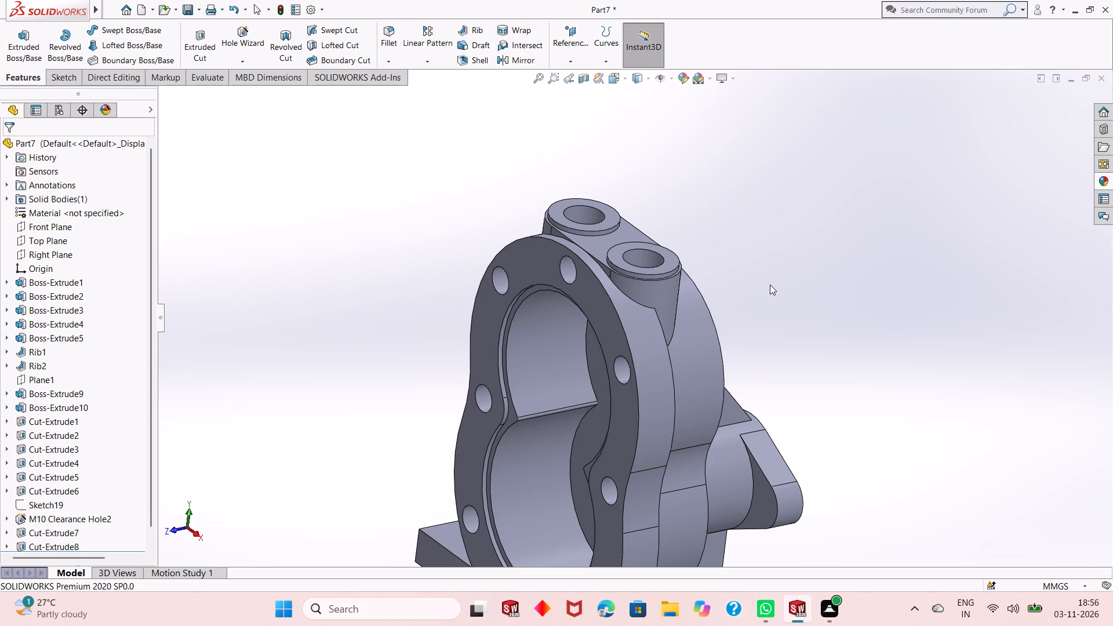
pyautogui.scroll(3, 700, 341)
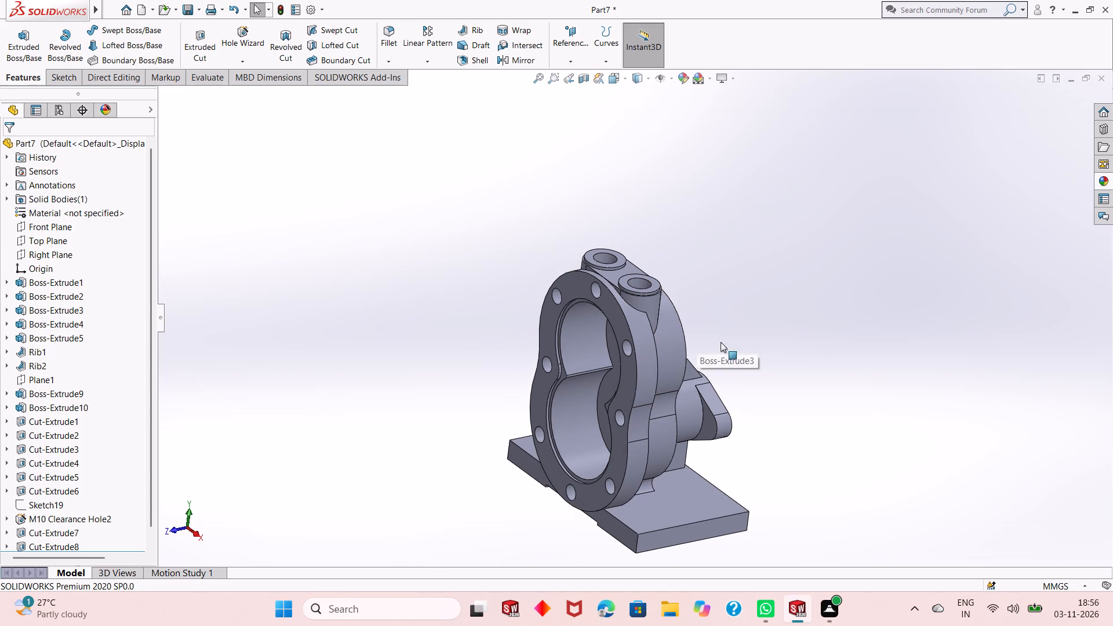
pyautogui.scroll(1, 726, 354)
pyautogui.moveTo(765, 336); pyautogui.dragTo(766, 286, button='middle')
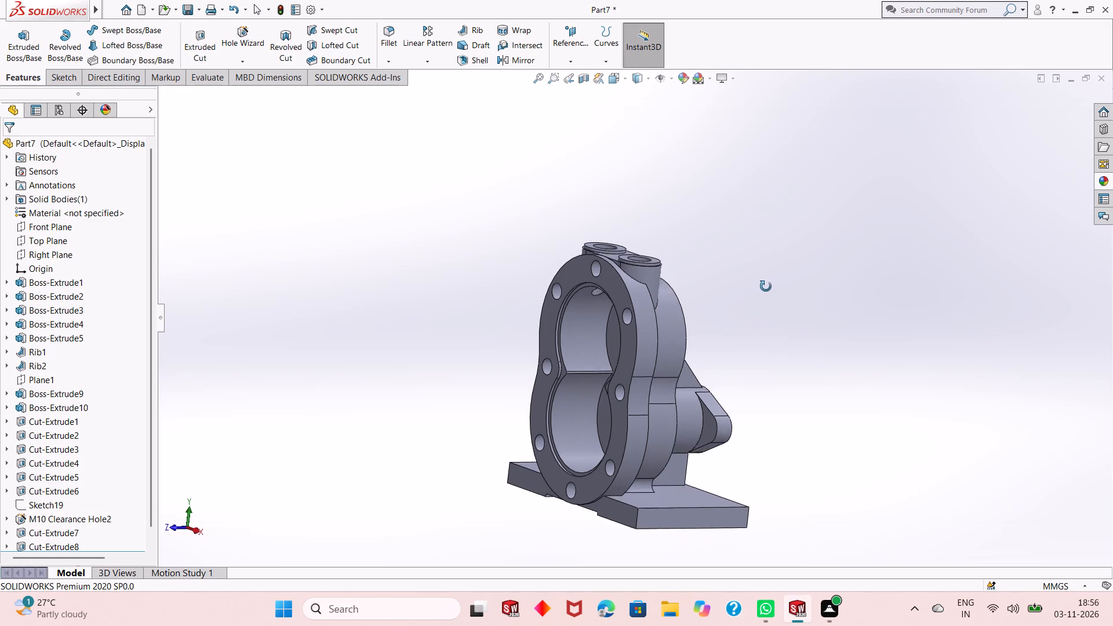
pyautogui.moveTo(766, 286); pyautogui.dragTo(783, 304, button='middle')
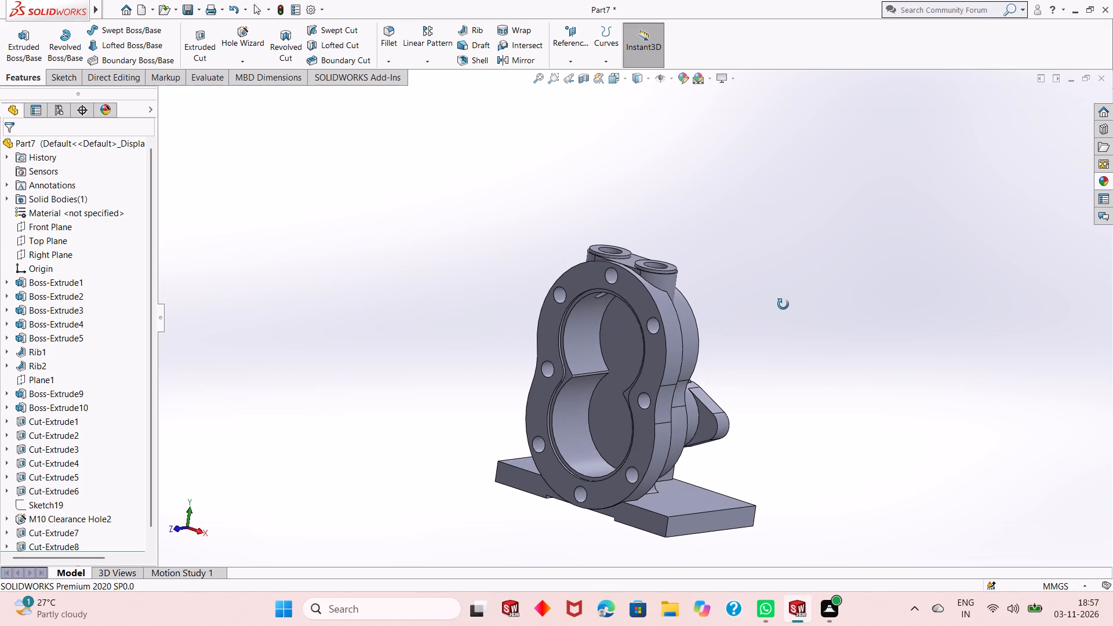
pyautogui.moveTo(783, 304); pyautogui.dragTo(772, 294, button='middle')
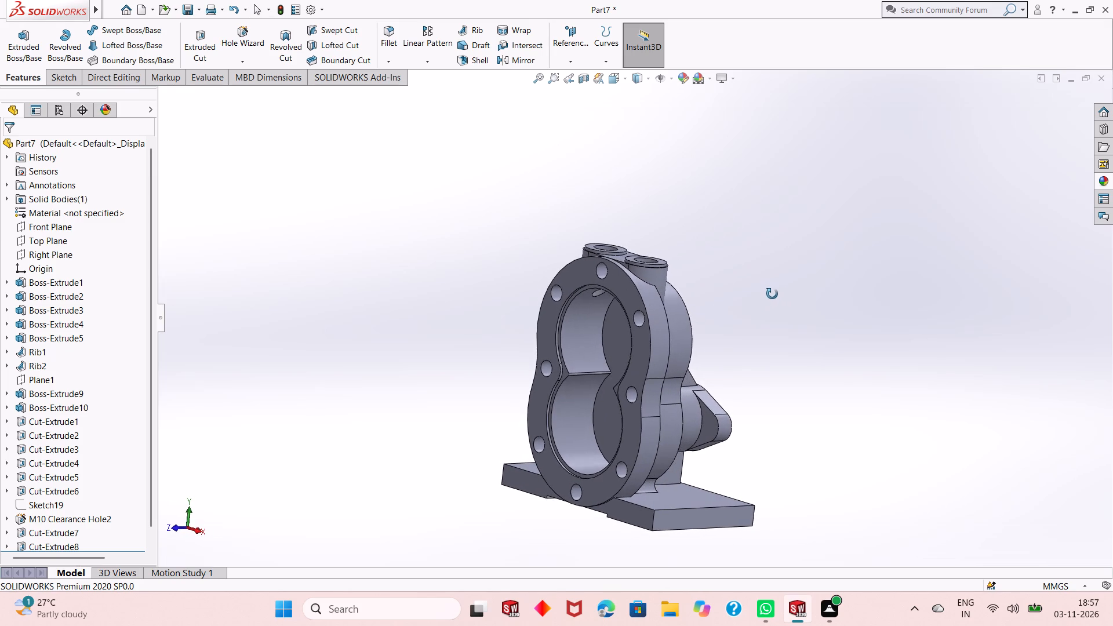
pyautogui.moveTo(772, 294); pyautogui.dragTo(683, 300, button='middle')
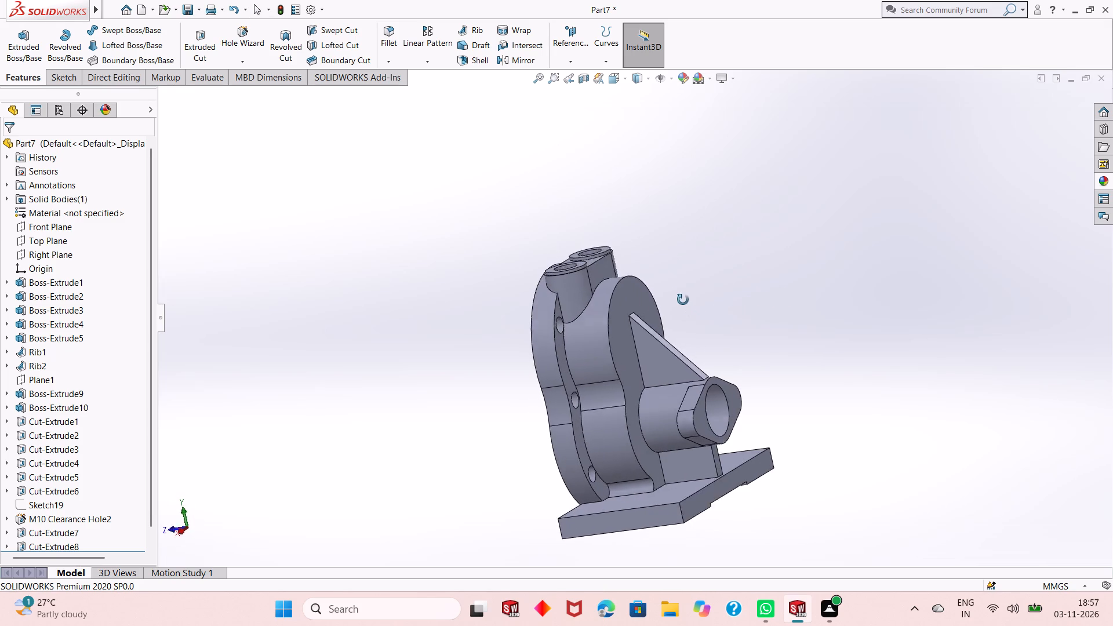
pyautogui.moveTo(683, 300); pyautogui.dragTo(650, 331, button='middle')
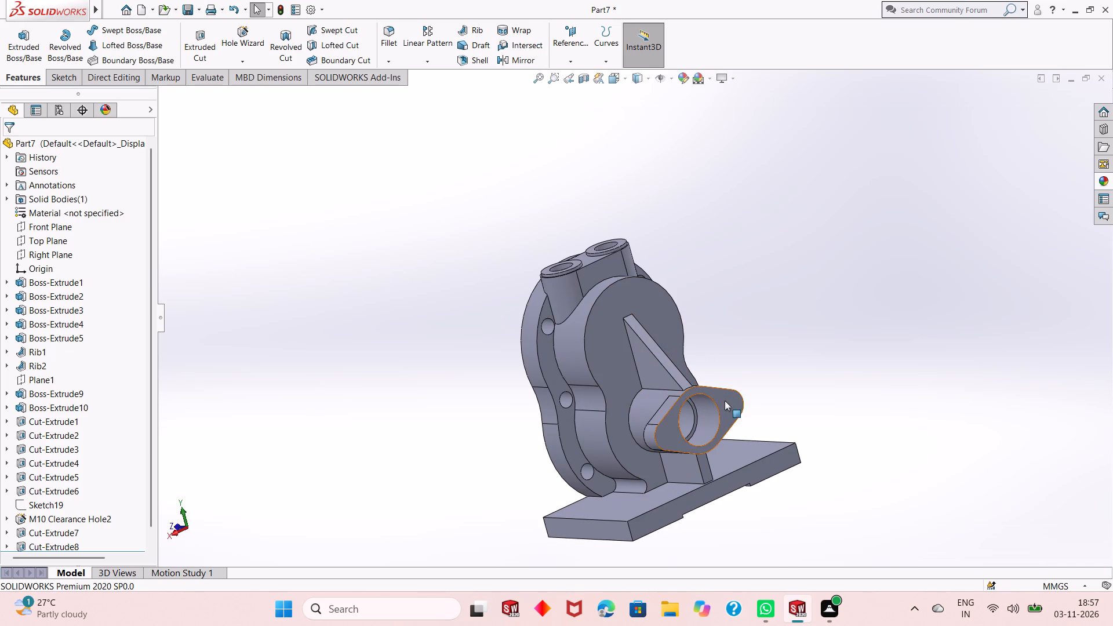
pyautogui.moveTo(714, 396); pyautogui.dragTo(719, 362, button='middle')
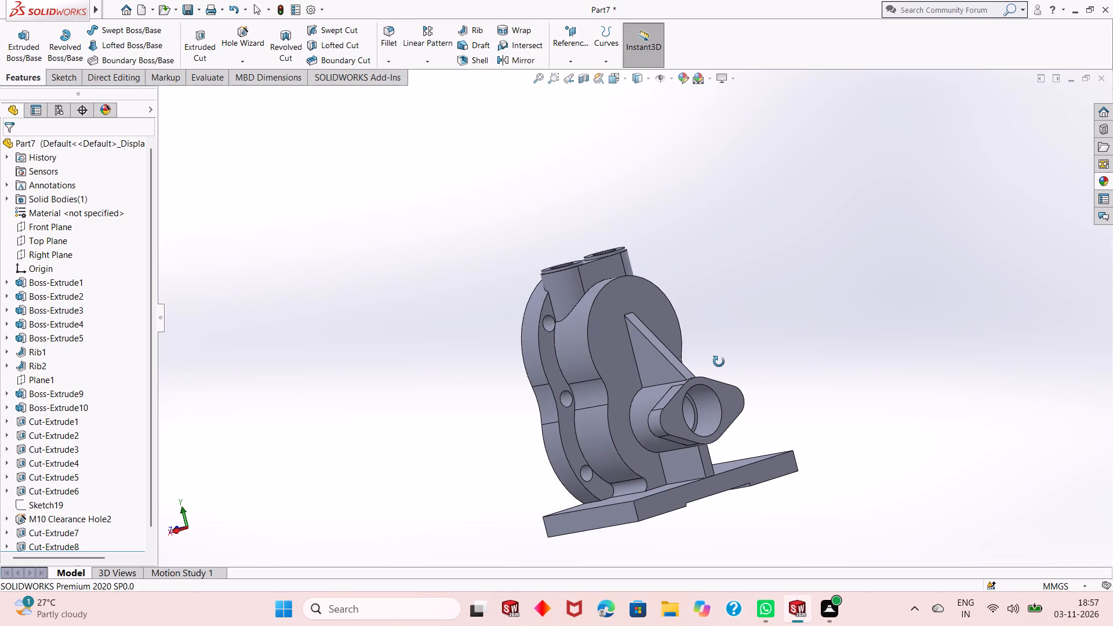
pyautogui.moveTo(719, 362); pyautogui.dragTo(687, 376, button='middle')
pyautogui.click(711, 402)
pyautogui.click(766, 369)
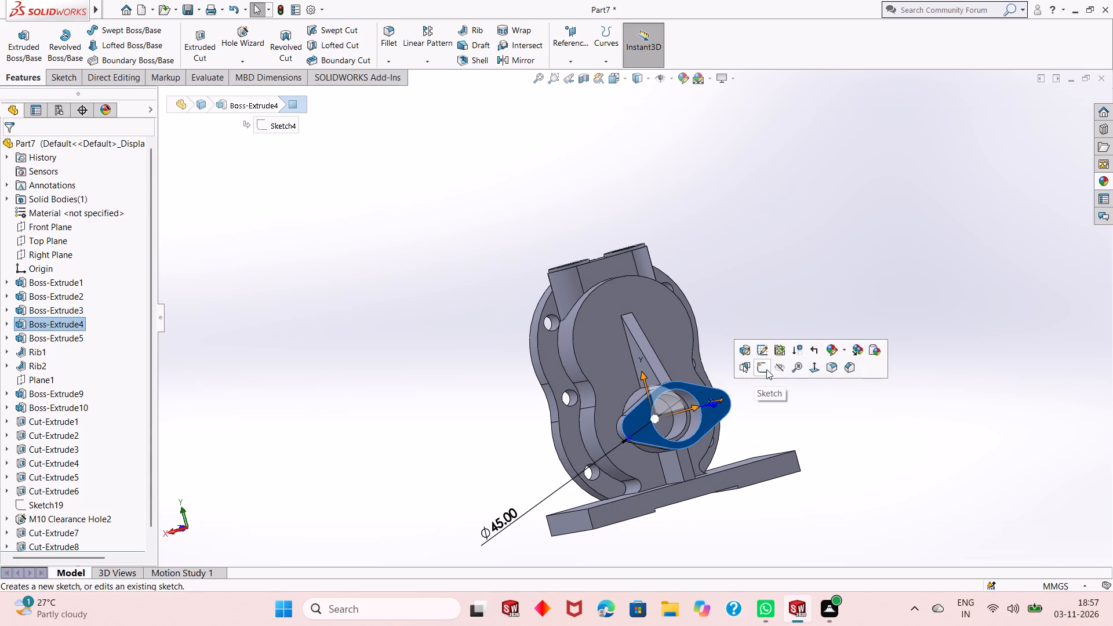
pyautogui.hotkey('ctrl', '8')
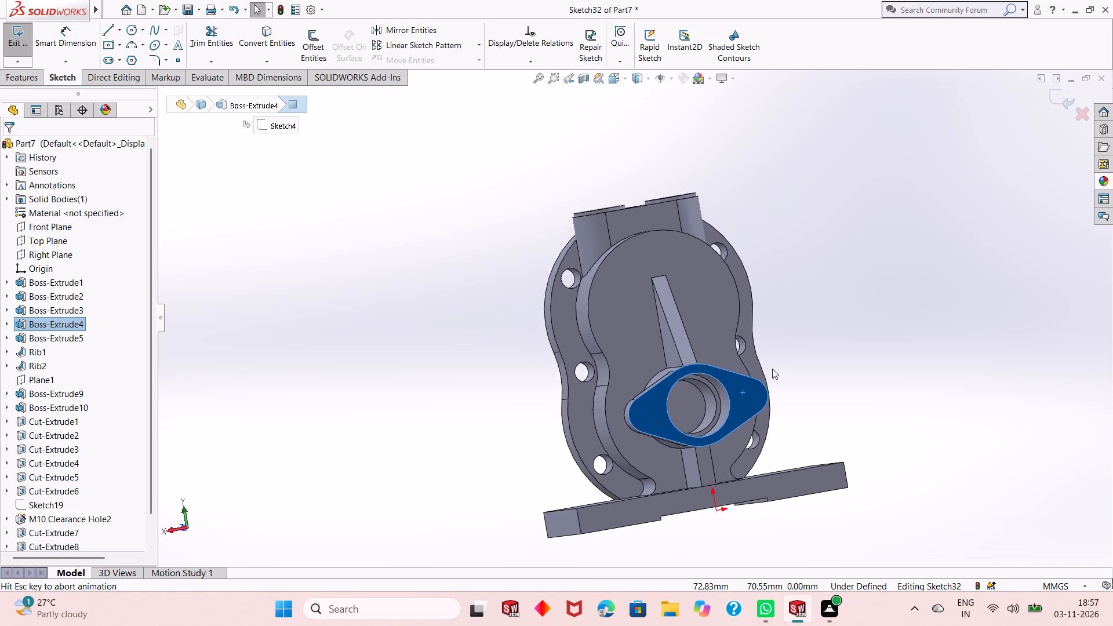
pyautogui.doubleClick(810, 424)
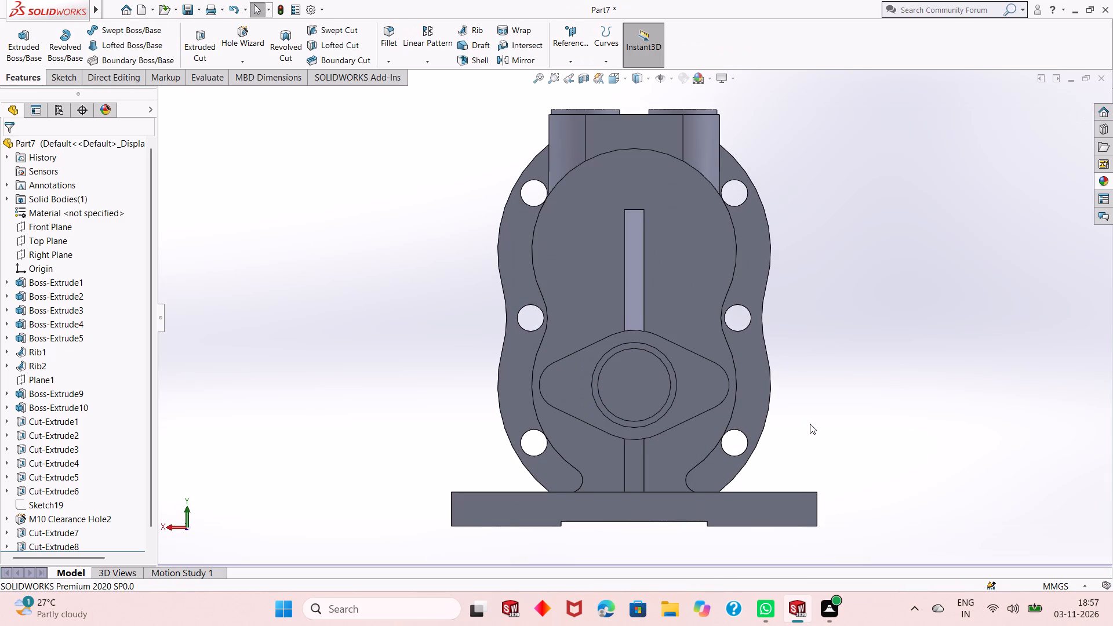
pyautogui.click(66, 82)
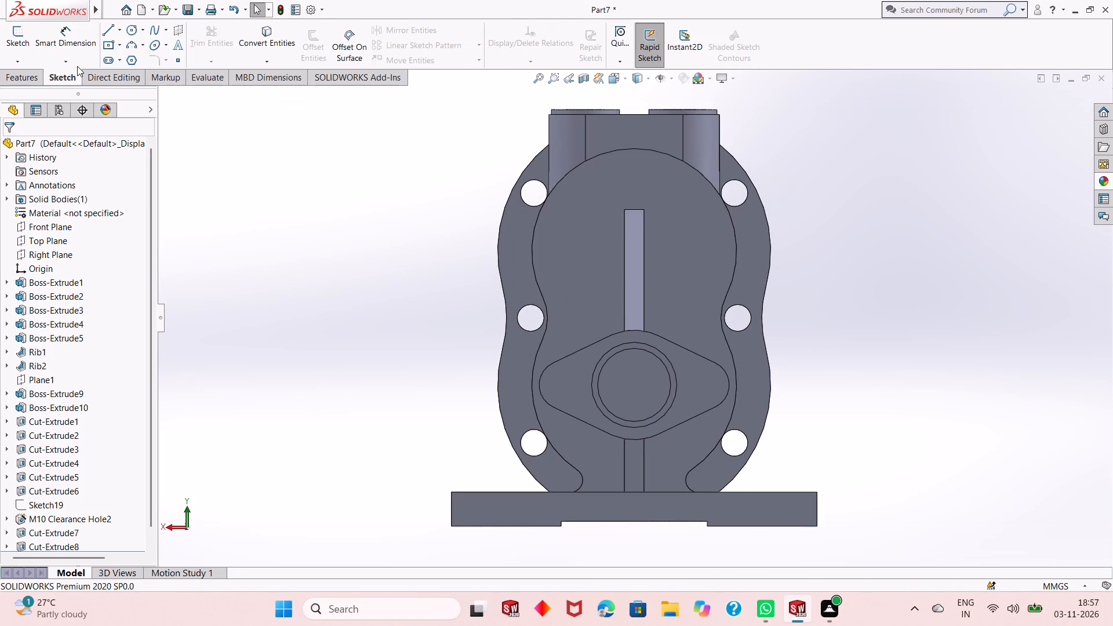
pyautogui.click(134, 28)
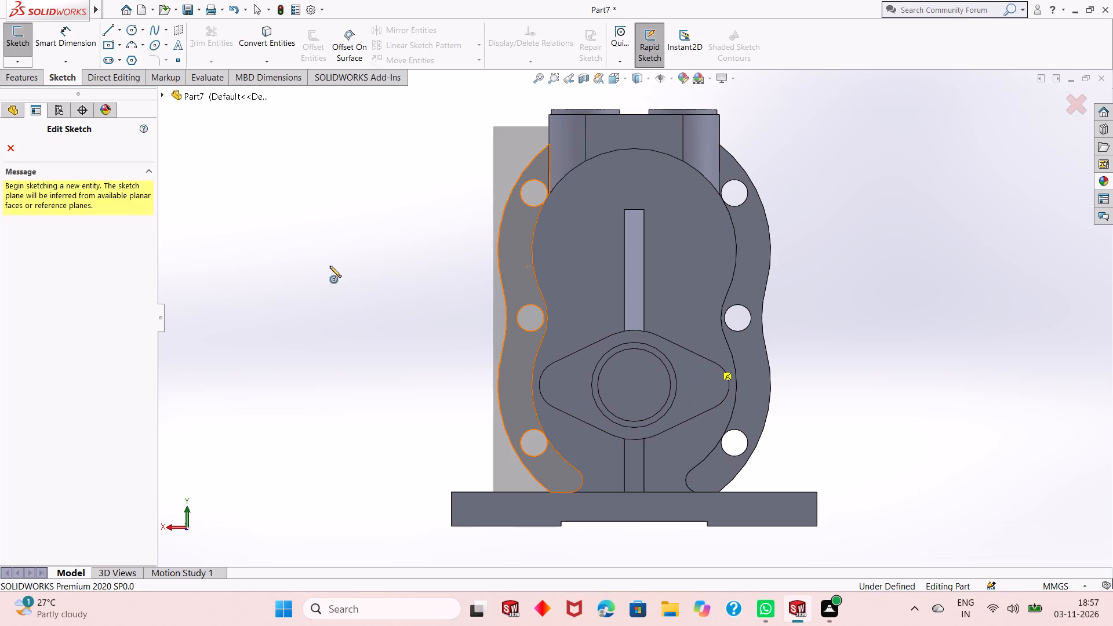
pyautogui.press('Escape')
# On the outer face of the diamond-shaped flange, sketch two circles centred on its rounded ends, about 6.4 mm and 5.7 mm in radius.
pyautogui.click(699, 388)
pyautogui.click(749, 355)
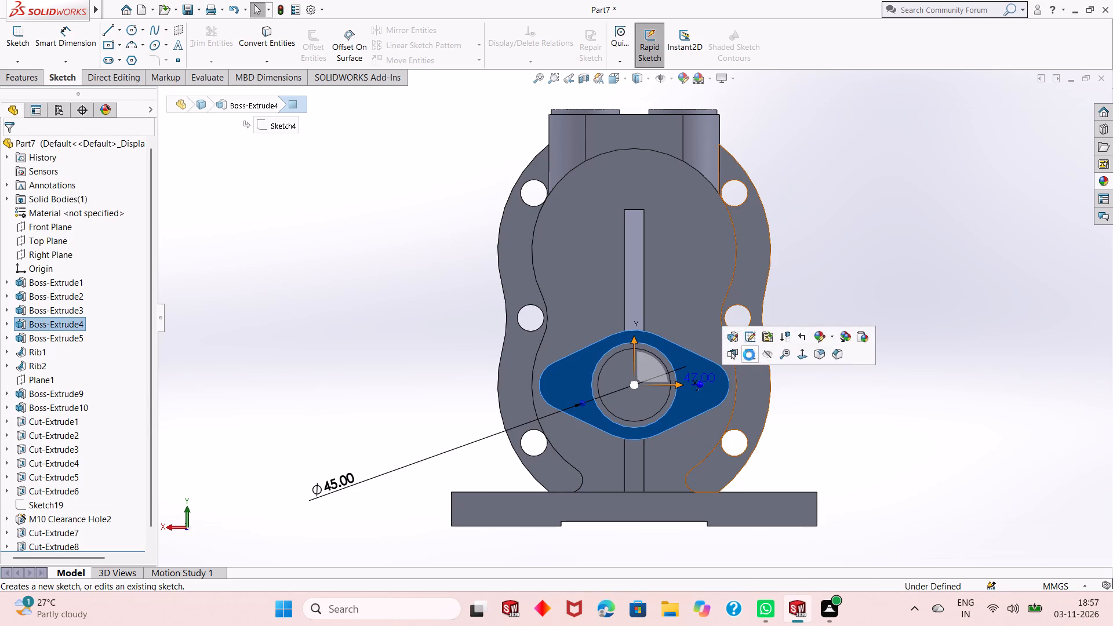
pyautogui.press('Escape')
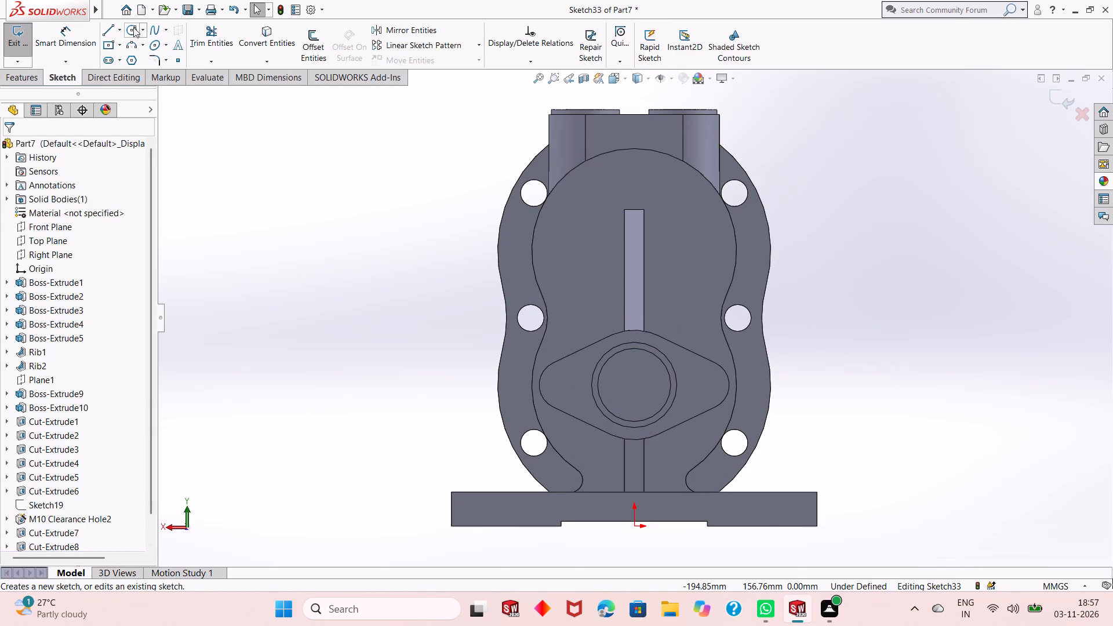
pyautogui.click(133, 27)
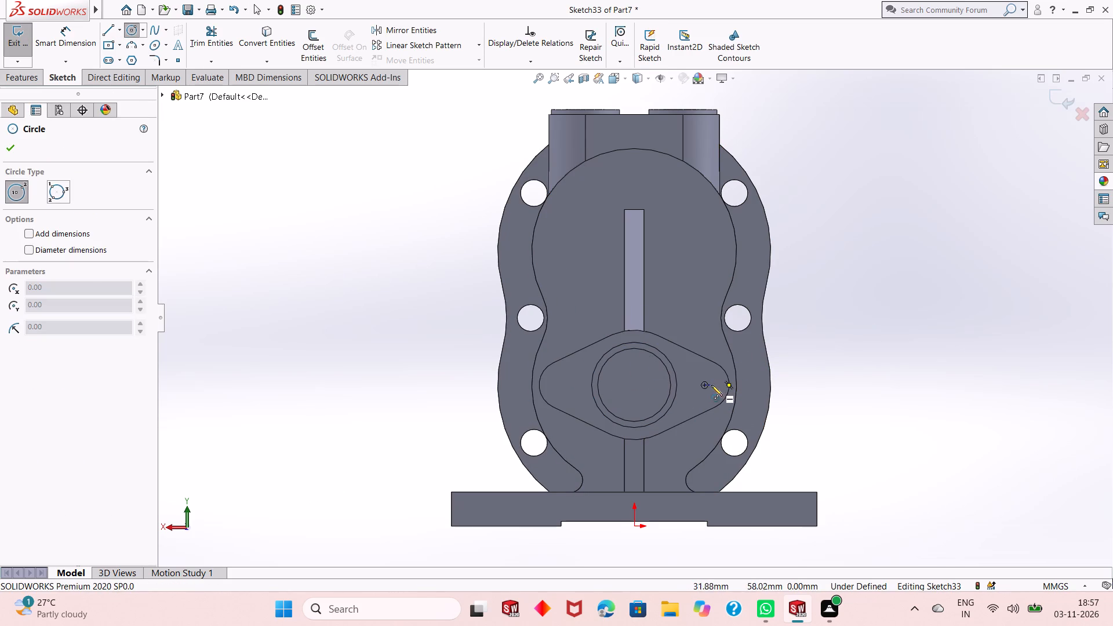
pyautogui.click(705, 385)
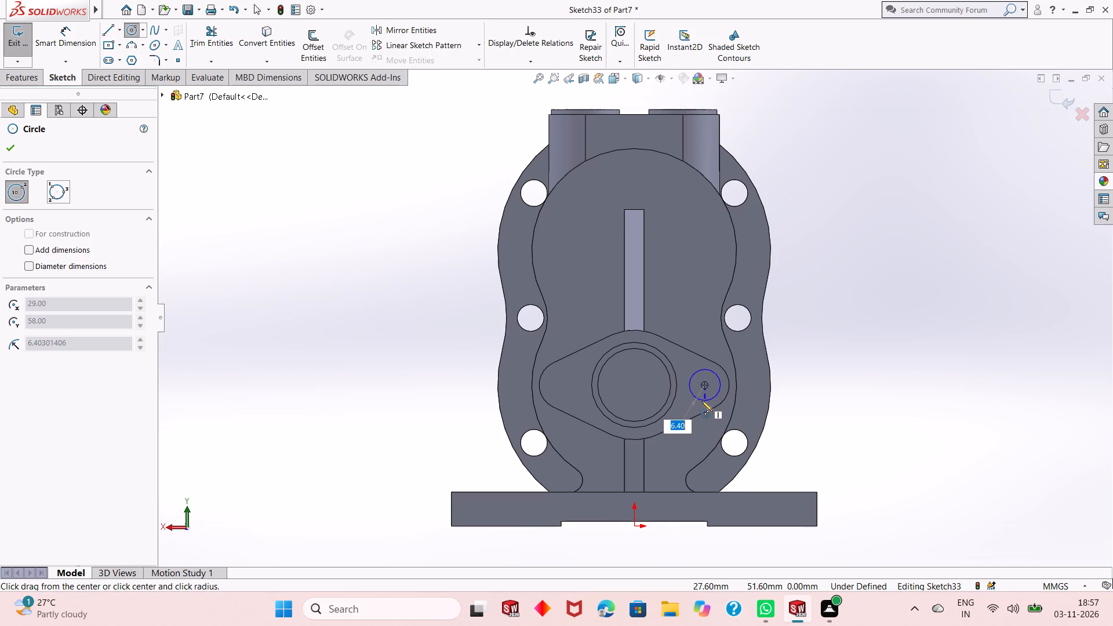
pyautogui.click(701, 401)
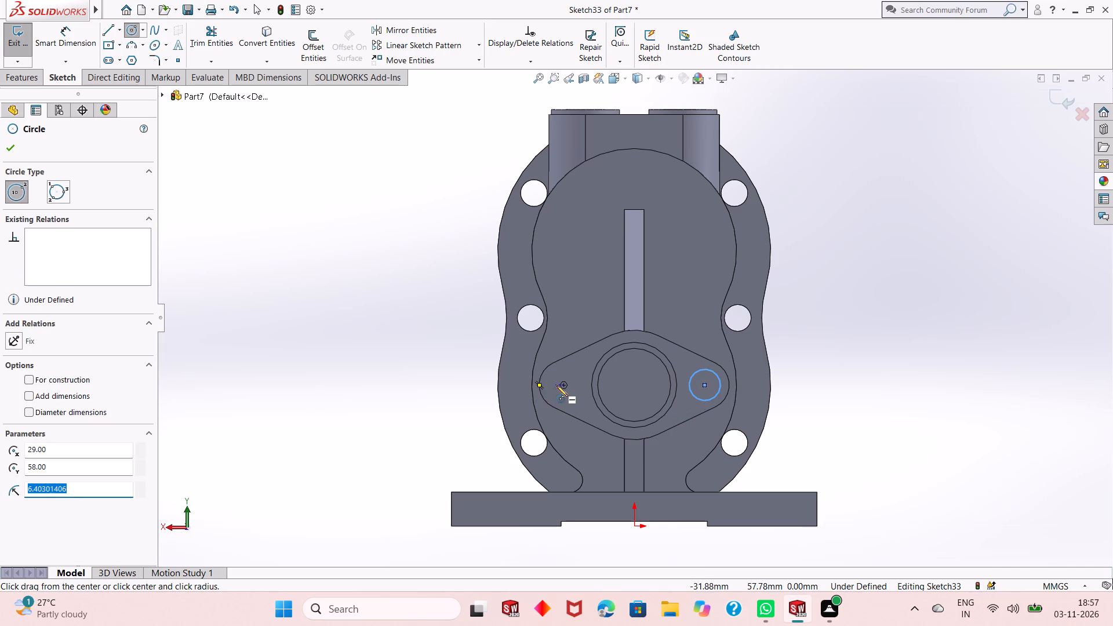
pyautogui.click(564, 387)
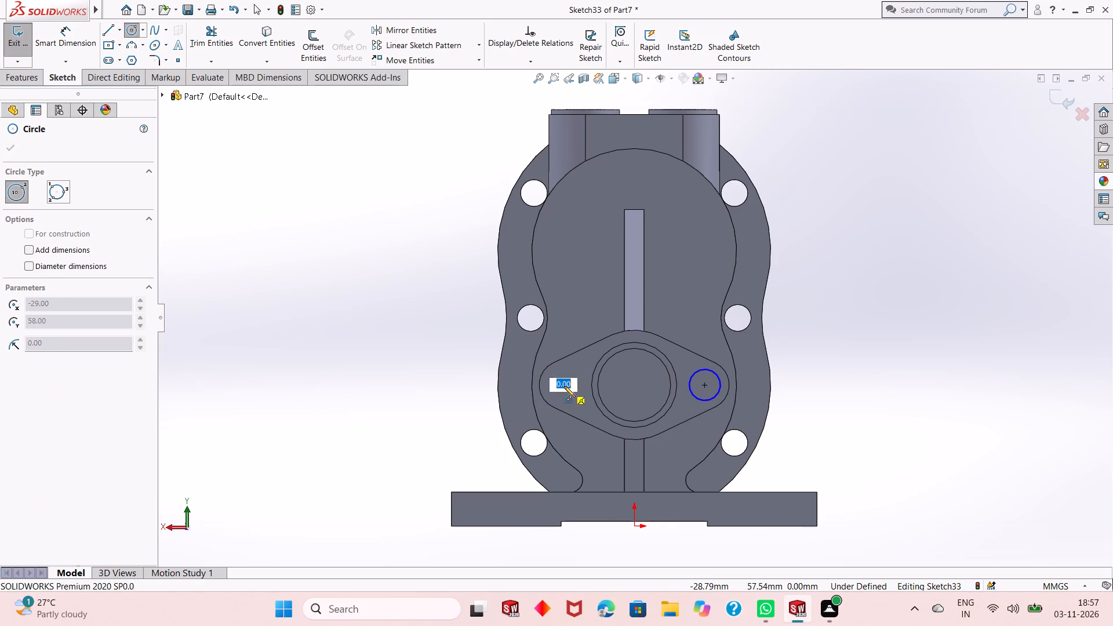
pyautogui.click(566, 399)
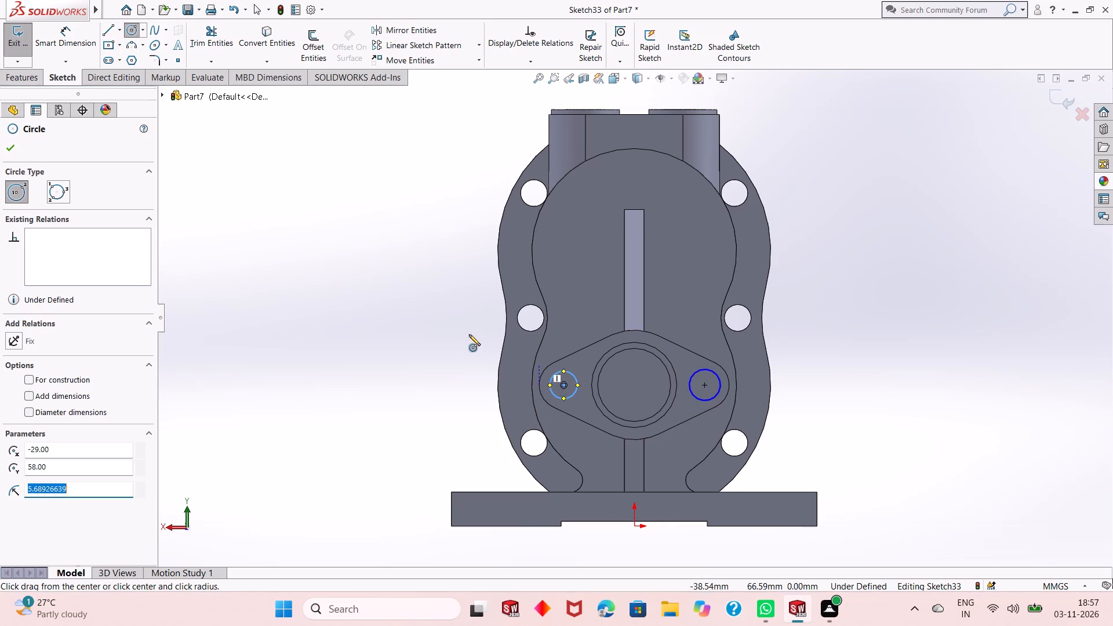
pyautogui.rightClick(397, 302)
pyautogui.click(430, 315)
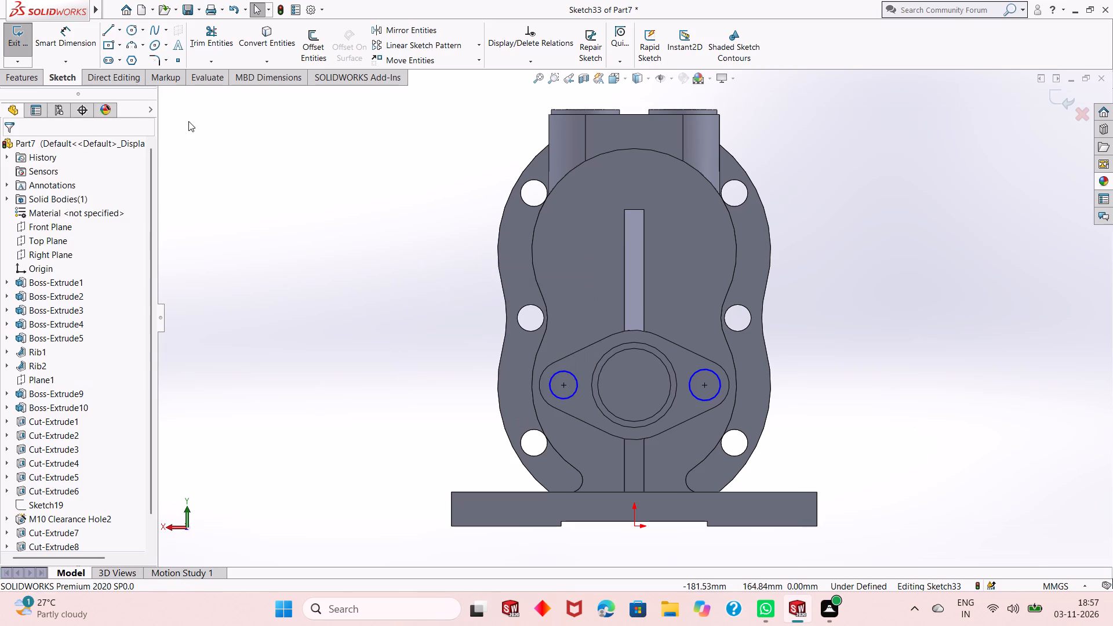
# Dimension the larger of the two flange circles to a diameter of 10 mm.
pyautogui.click(64, 41)
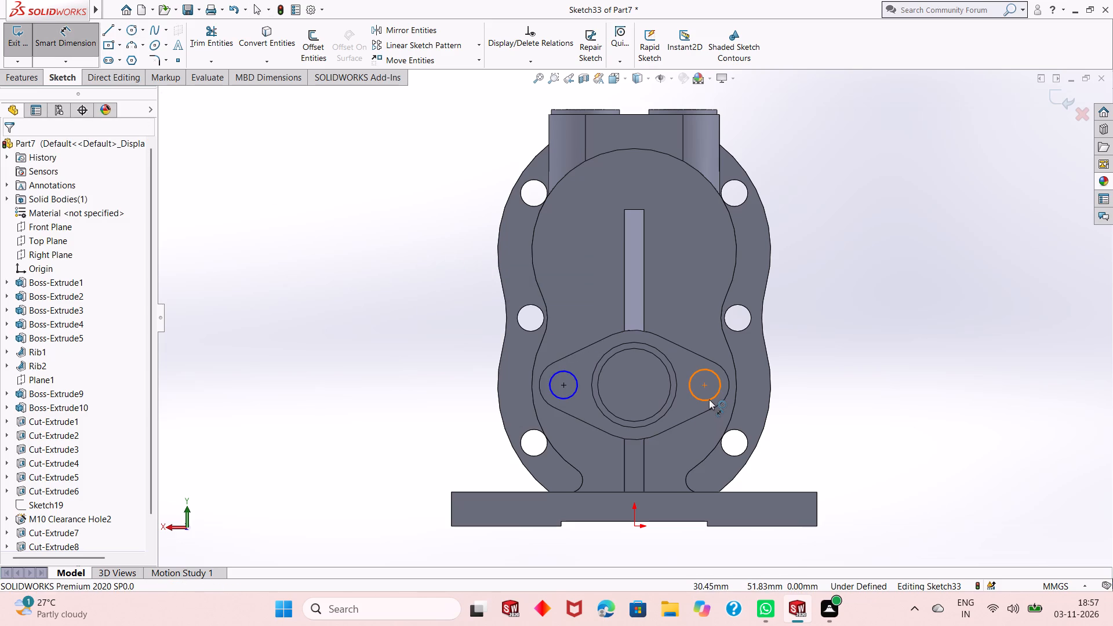
pyautogui.click(709, 399)
pyautogui.click(835, 457)
pyautogui.write('10')
pyautogui.press('Return')
pyautogui.rightClick(856, 294)
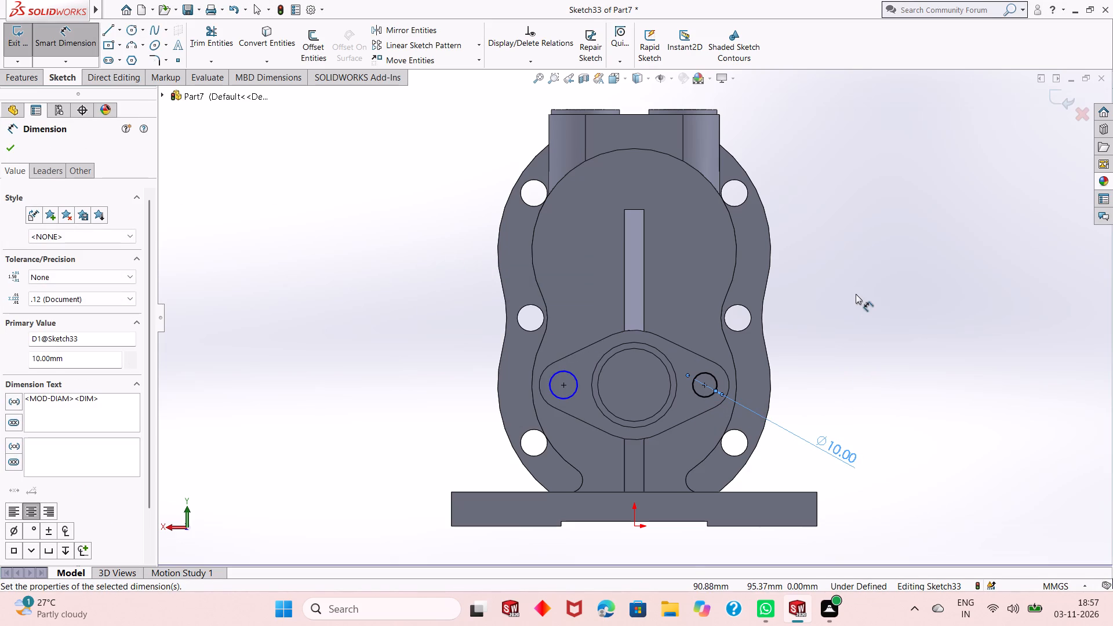
pyautogui.click(878, 330)
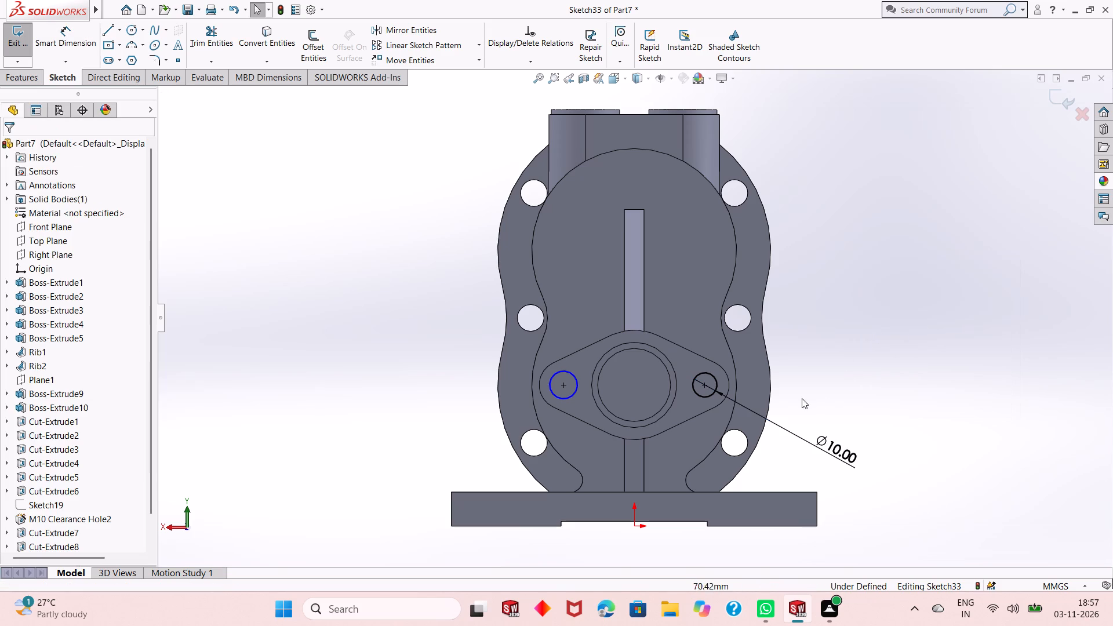
# Add an equal relation between the two flange circles.
pyautogui.click(706, 397)
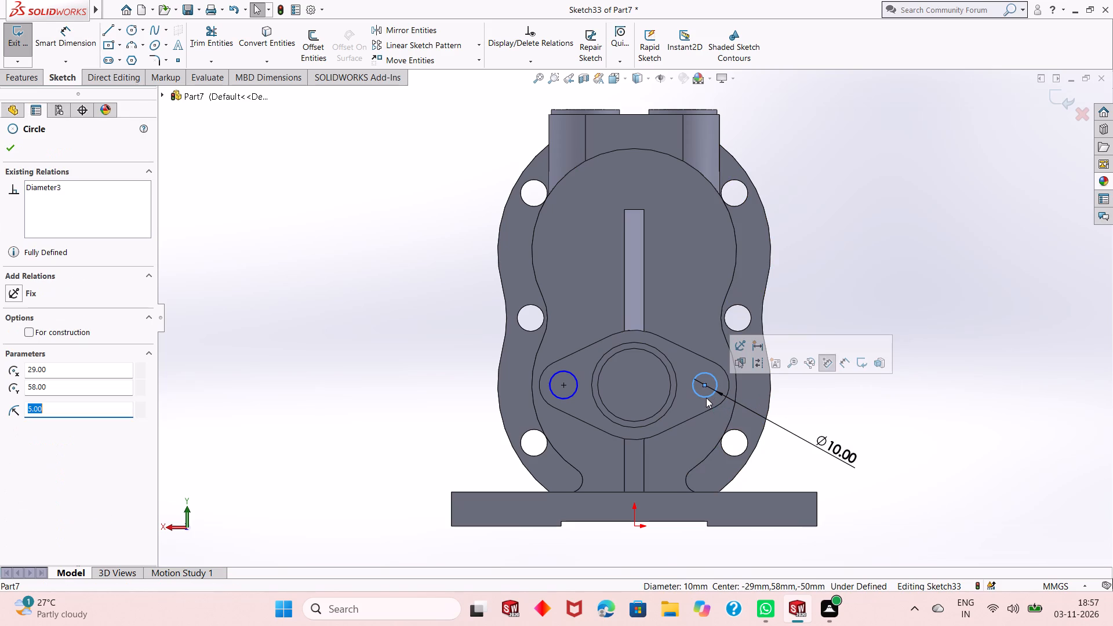
pyautogui.keyDown('ctrl'); pyautogui.click(574, 398); pyautogui.keyUp('ctrl')
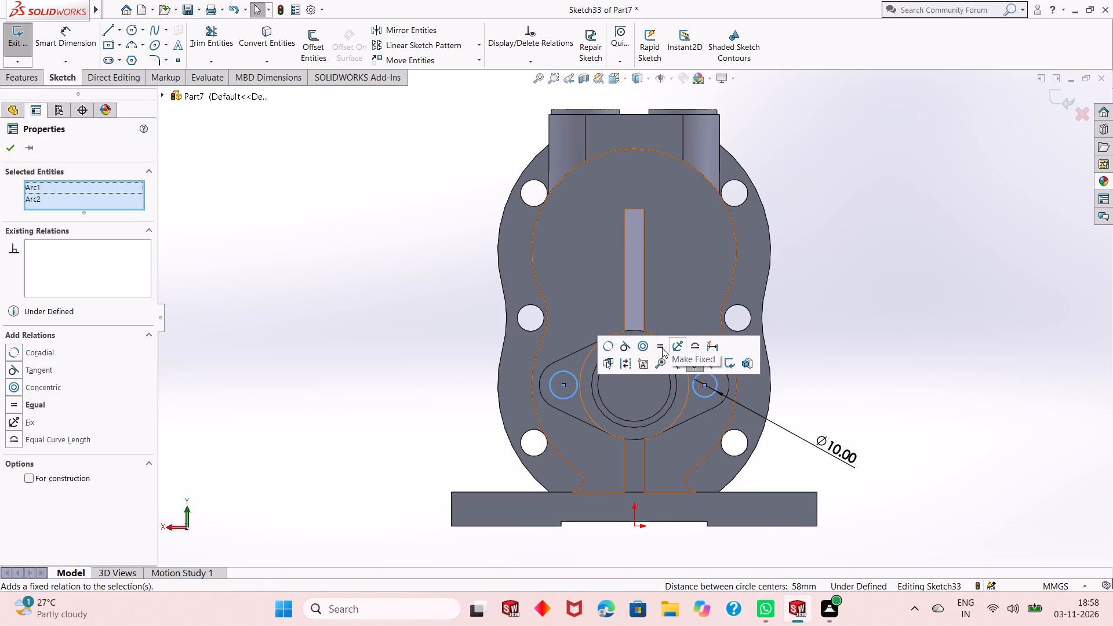
pyautogui.click(661, 348)
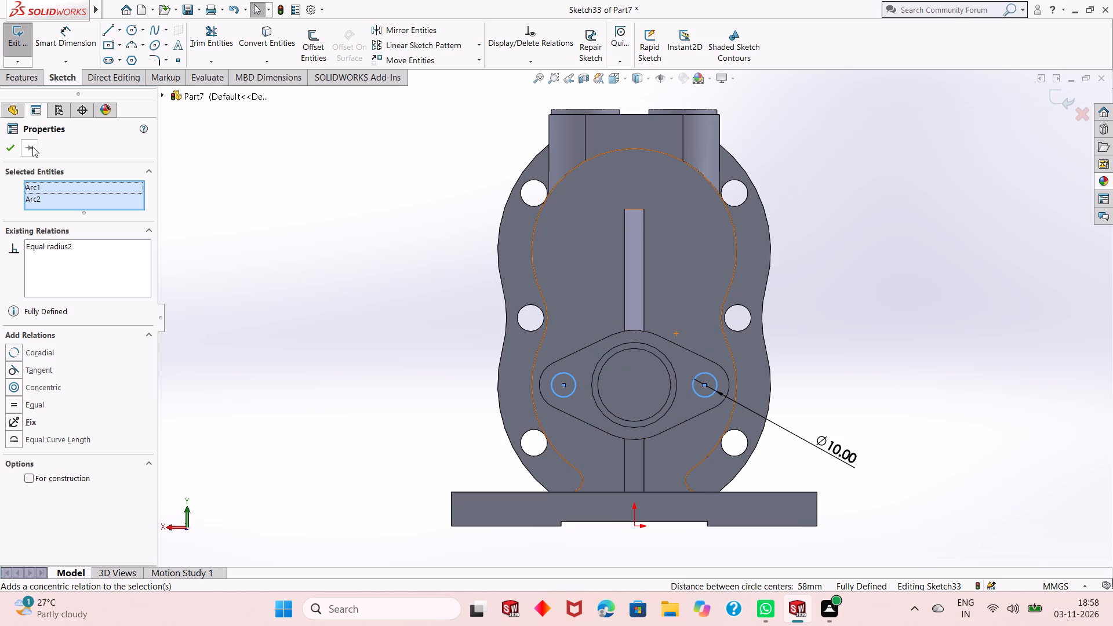
pyautogui.click(17, 152)
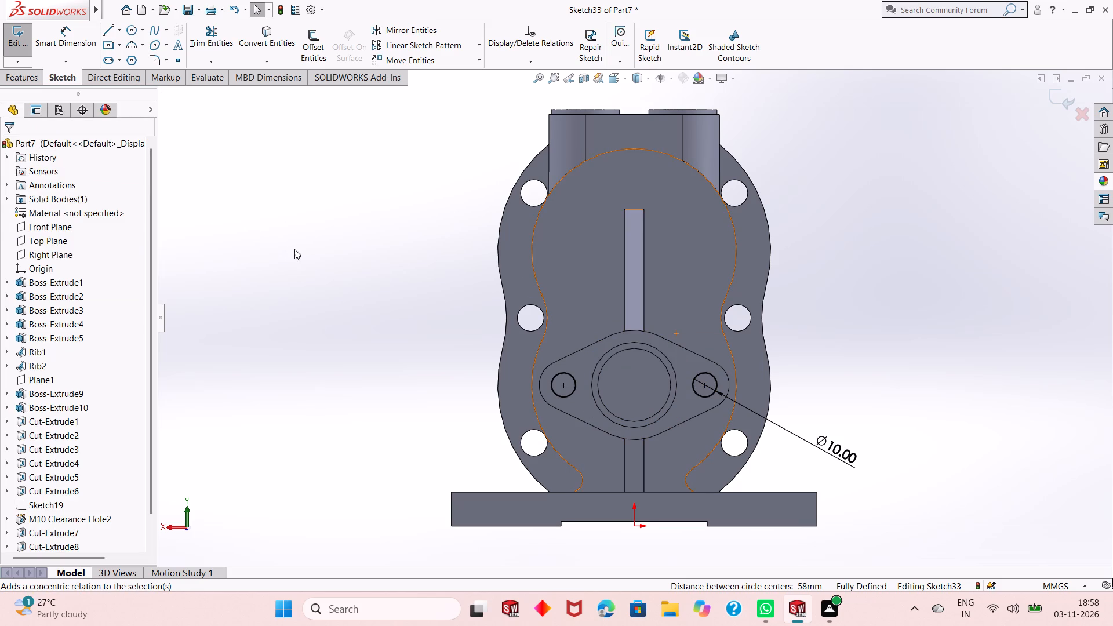
# Cut-extrude the two 10 mm circles through the flange to form its bolt holes.
pyautogui.moveTo(623, 425); pyautogui.dragTo(684, 424, button='middle')
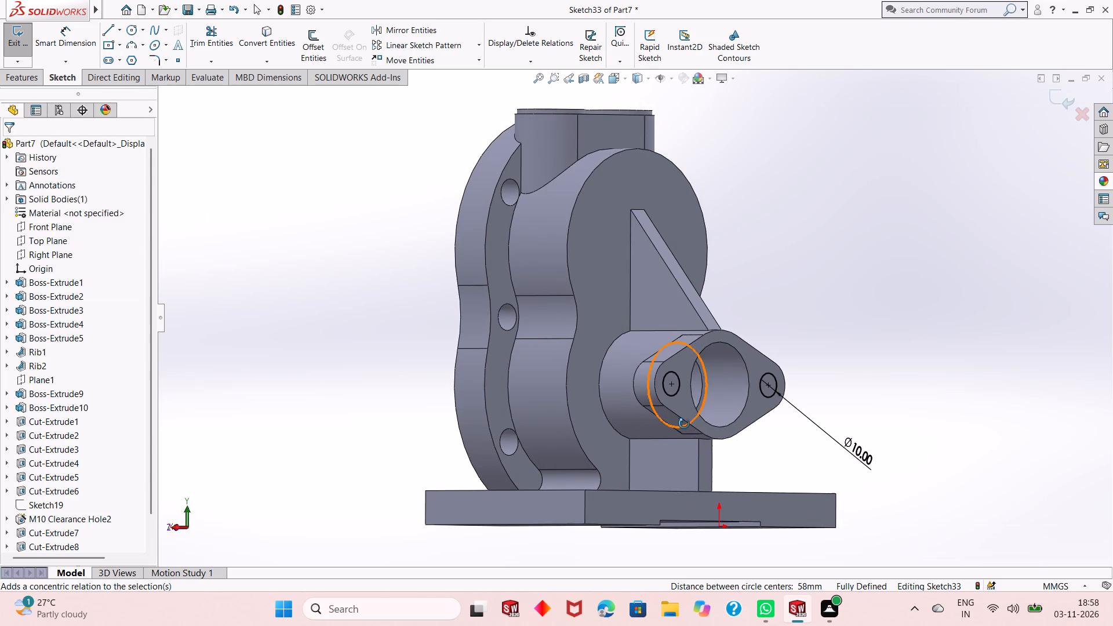
pyautogui.moveTo(684, 424); pyautogui.dragTo(694, 442, button='middle')
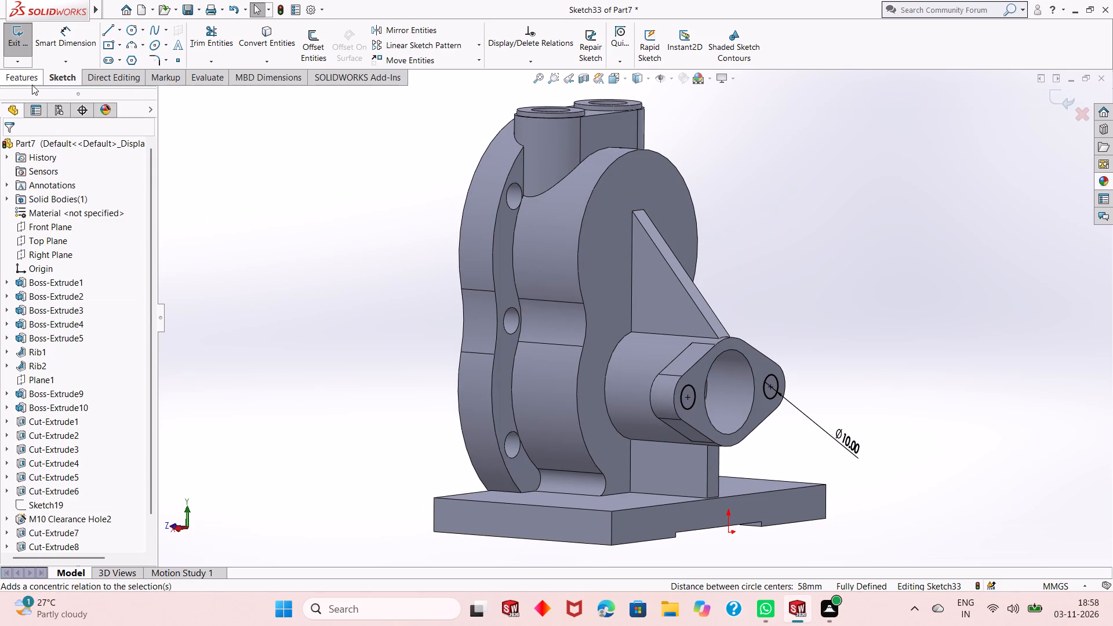
pyautogui.click(32, 84)
pyautogui.click(190, 49)
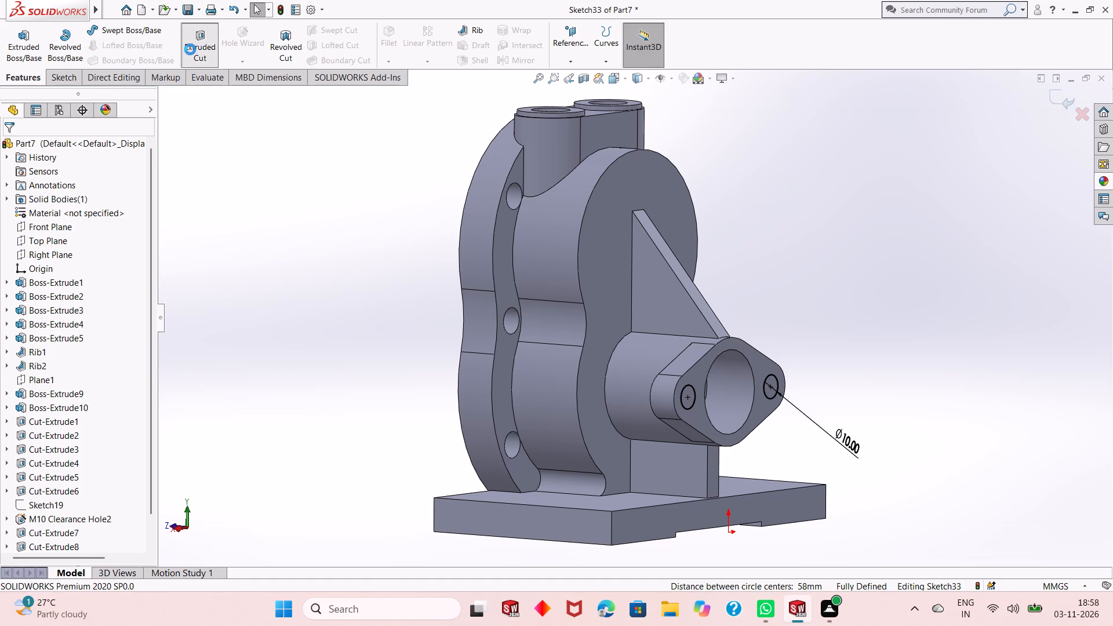
pyautogui.moveTo(350, 238); pyautogui.dragTo(379, 257, button='middle')
pyautogui.click(8, 143)
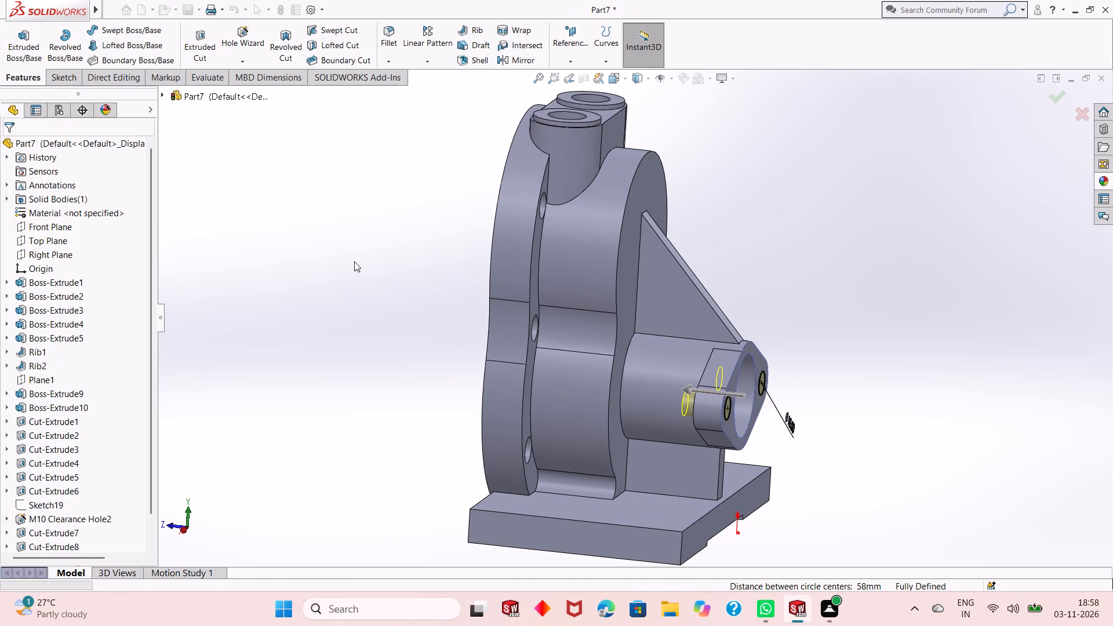
pyautogui.click(401, 276)
# Examine the new flange bolt holes and the whole housing from the flange side and the gear-cavity side.
pyautogui.moveTo(429, 285); pyautogui.dragTo(454, 258, button='middle')
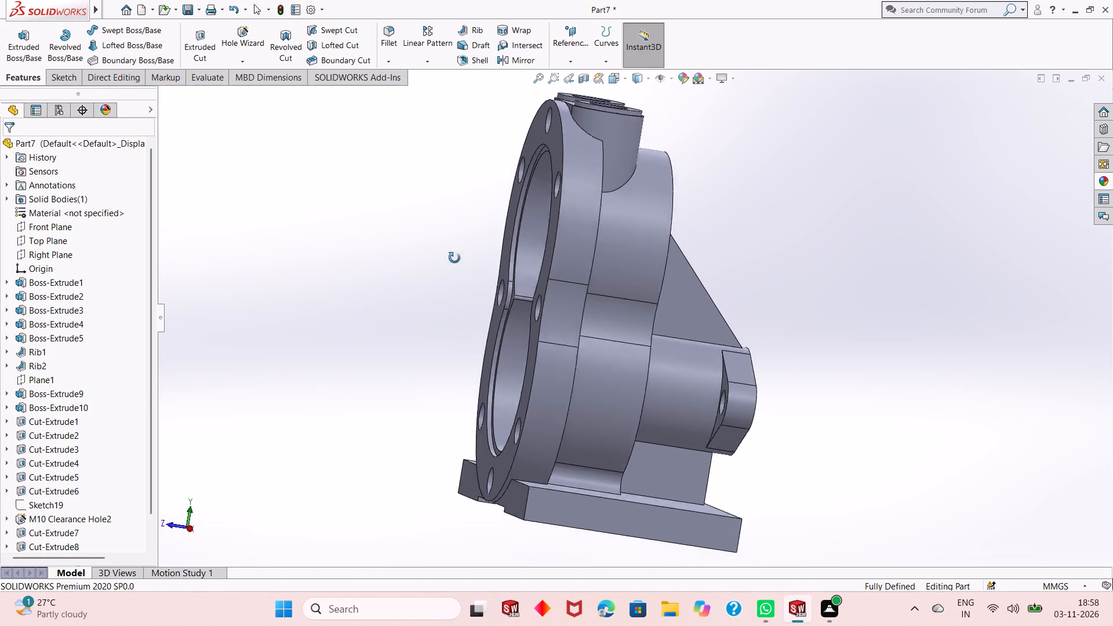
pyautogui.moveTo(454, 258); pyautogui.dragTo(353, 242, button='middle')
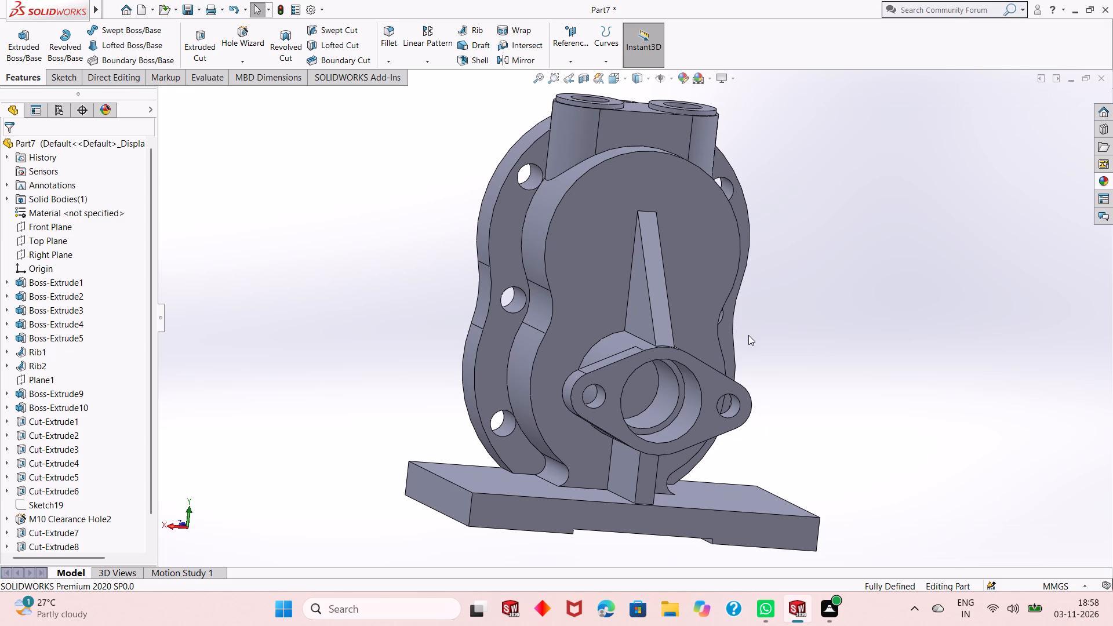
pyautogui.moveTo(723, 359); pyautogui.dragTo(694, 431, button='middle')
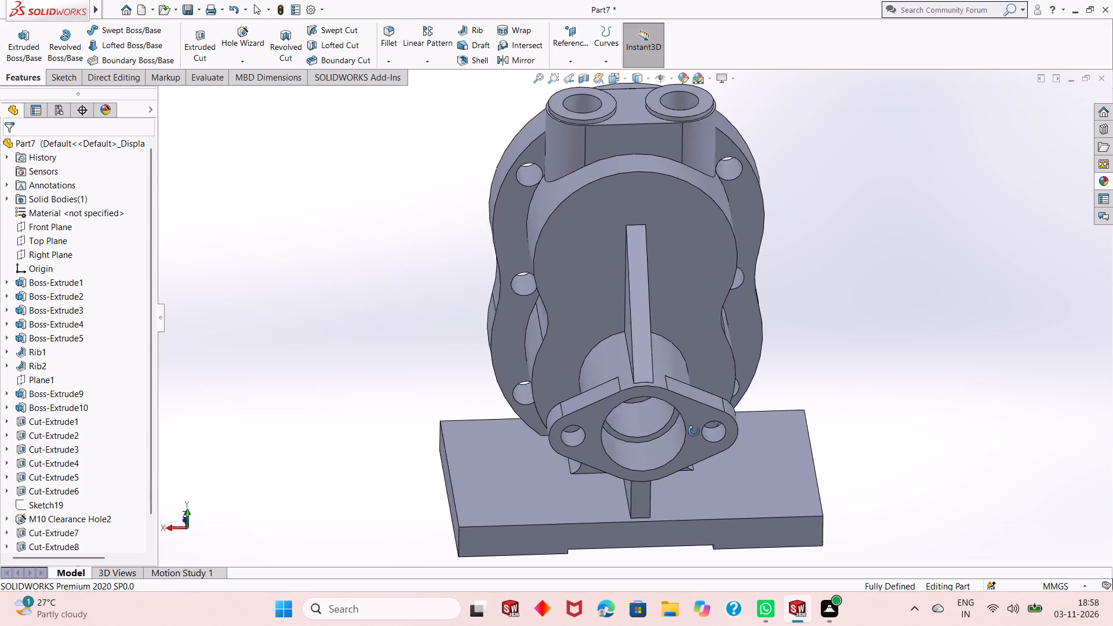
pyautogui.moveTo(694, 431); pyautogui.dragTo(716, 299, button='middle')
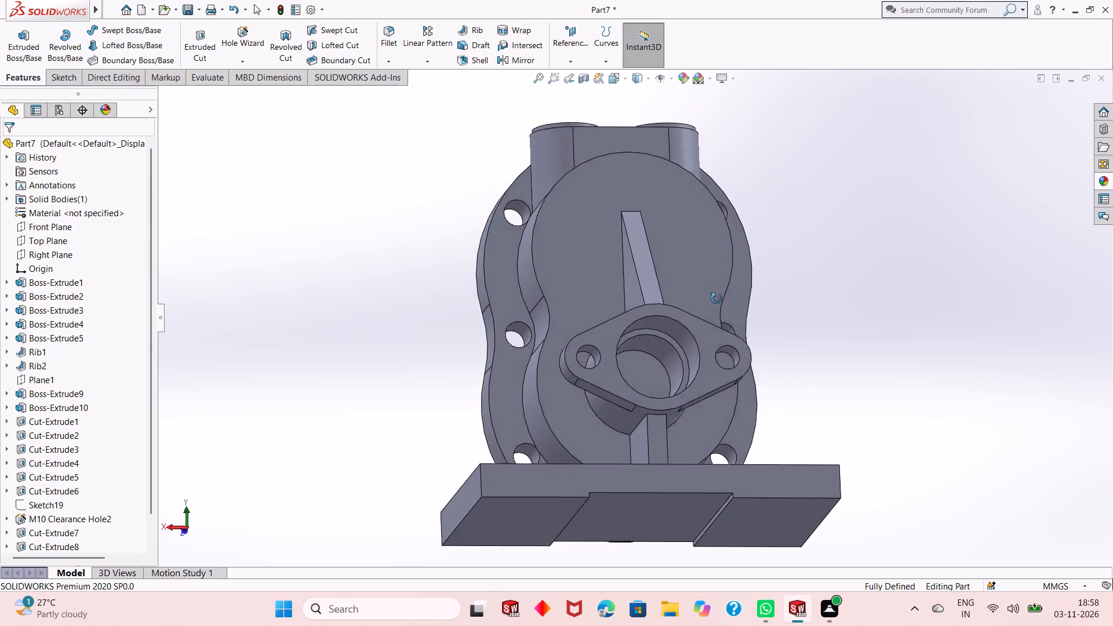
pyautogui.moveTo(716, 299); pyautogui.dragTo(505, 330, button='middle')
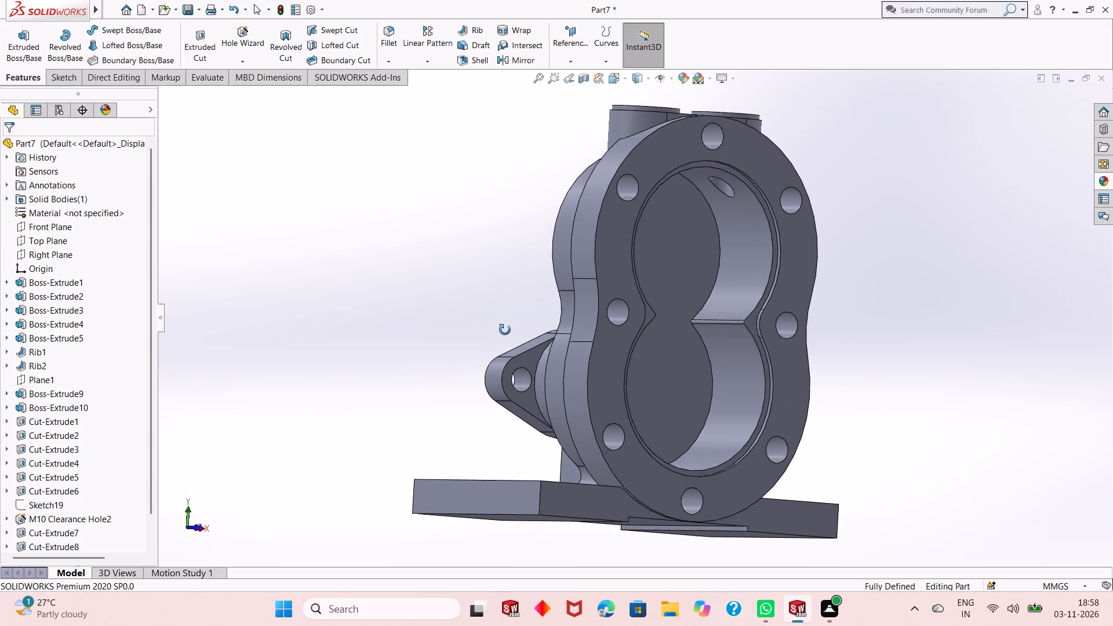
pyautogui.moveTo(505, 330); pyautogui.dragTo(716, 299, button='middle')
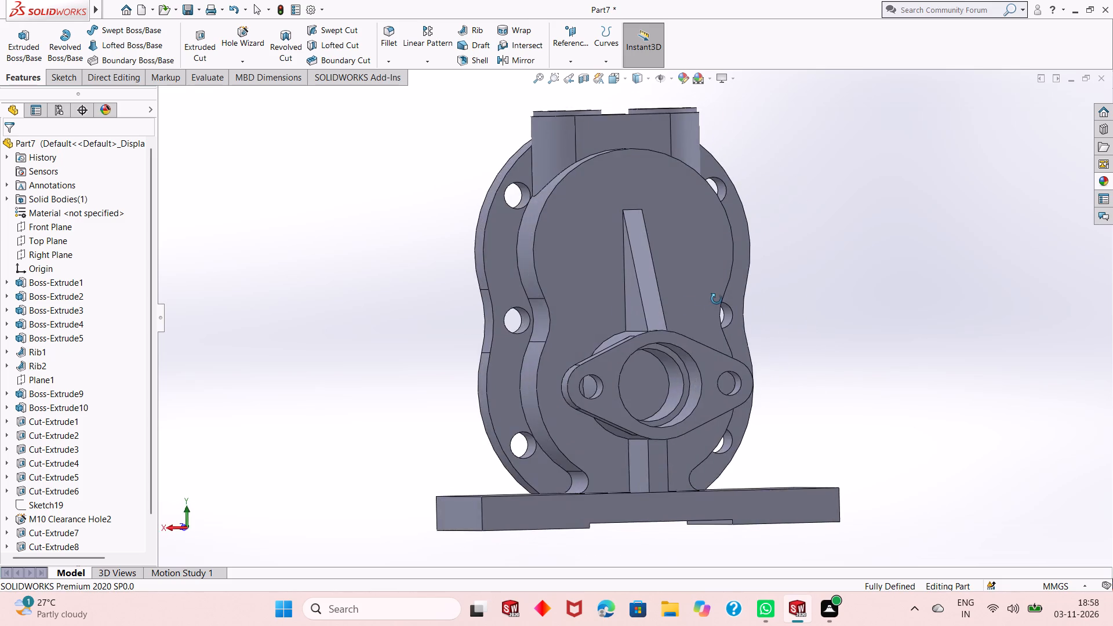
# Examine the shaft bore and the wall between it and the gear cavity in a section view through the Right Plane.
pyautogui.moveTo(716, 299); pyautogui.dragTo(576, 329, button='middle')
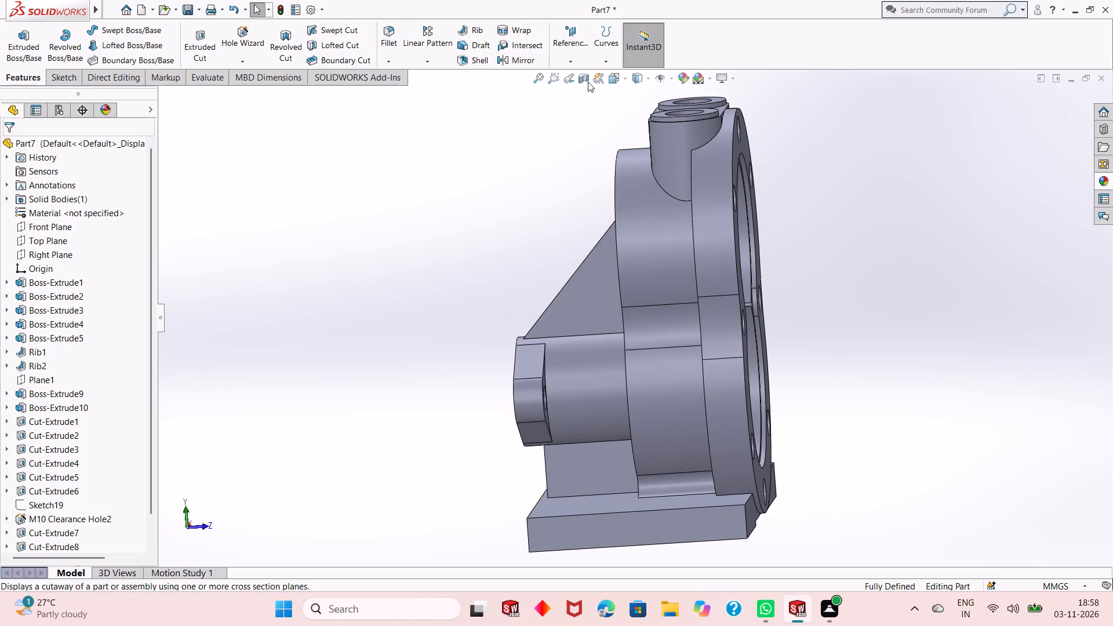
pyautogui.click(588, 82)
pyautogui.moveTo(443, 314); pyautogui.dragTo(471, 322, button='middle')
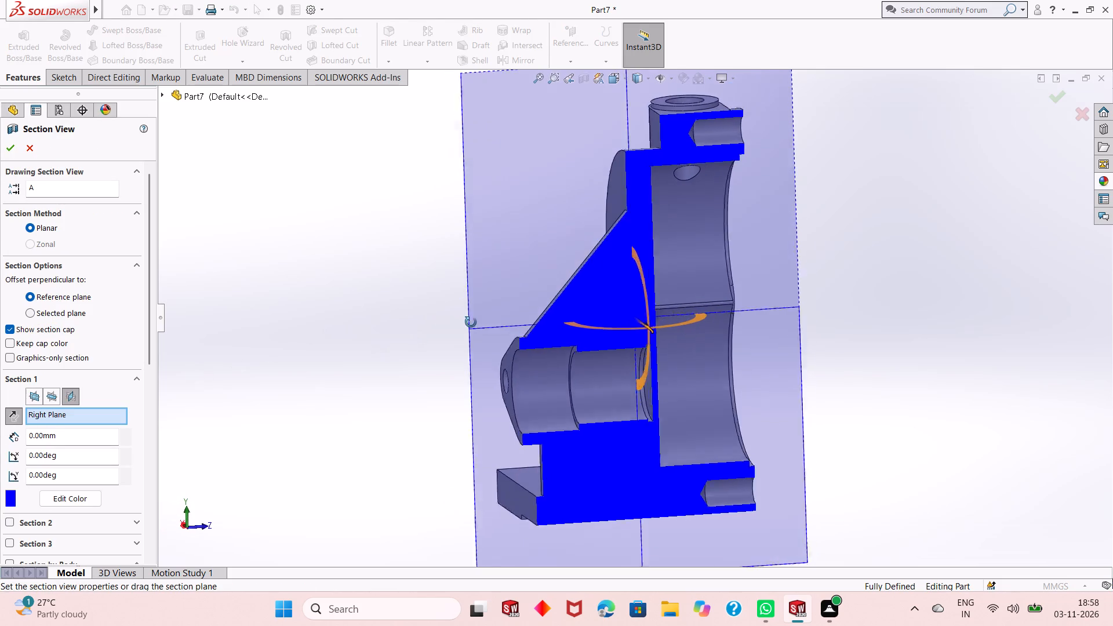
pyautogui.moveTo(471, 322); pyautogui.dragTo(447, 290, button='middle')
pyautogui.scroll(-2, 703, 396)
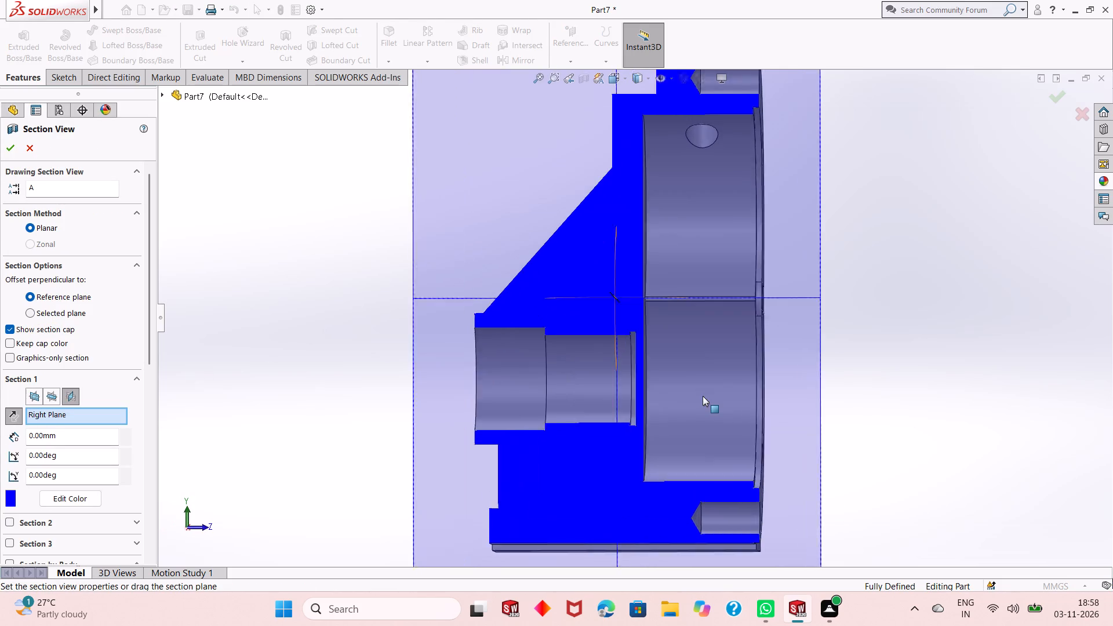
pyautogui.scroll(-2, 703, 396)
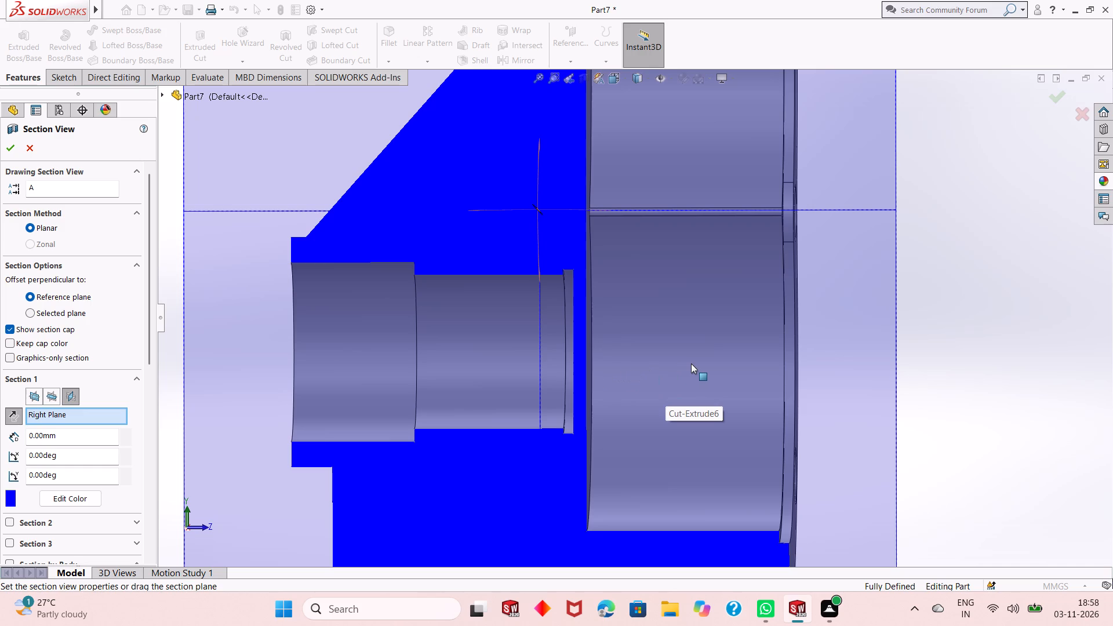
pyautogui.scroll(1, 686, 394)
pyautogui.moveTo(888, 353); pyautogui.dragTo(903, 356, button='middle')
pyautogui.scroll(-3, 632, 331)
pyautogui.scroll(2, 715, 374)
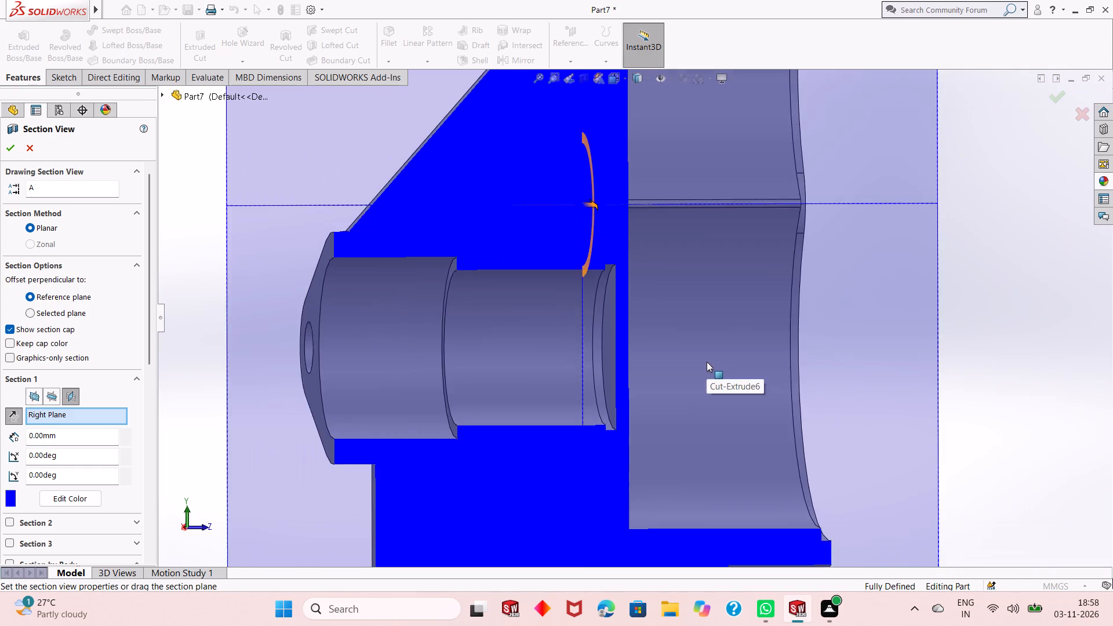
pyautogui.scroll(1, 707, 362)
pyautogui.moveTo(976, 358); pyautogui.dragTo(962, 369, button='middle')
pyautogui.scroll(2, 699, 364)
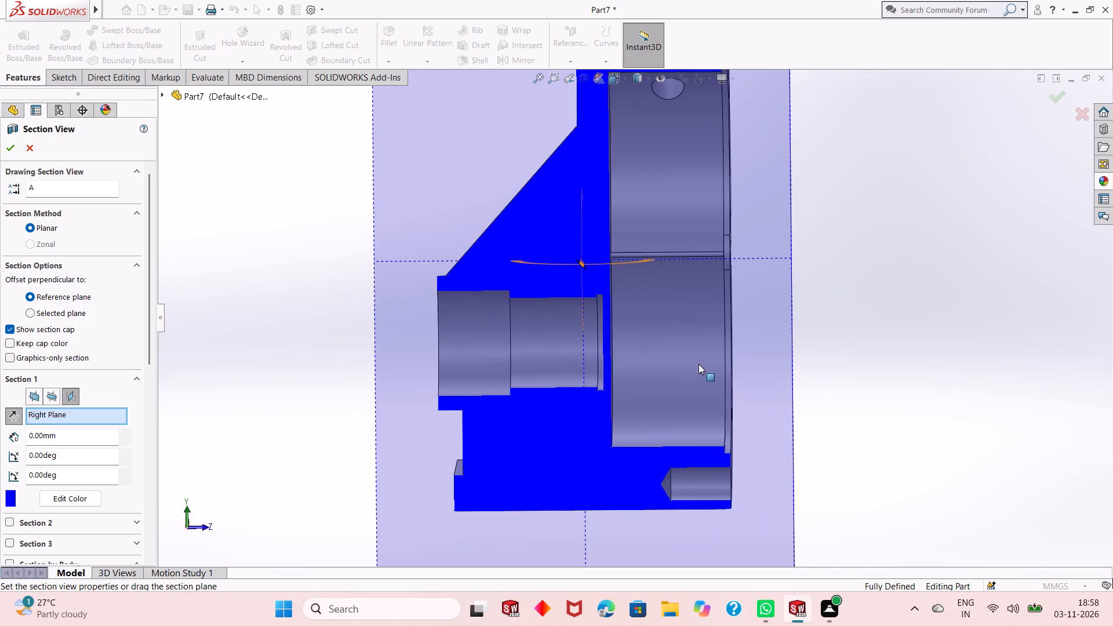
pyautogui.scroll(-3, 627, 351)
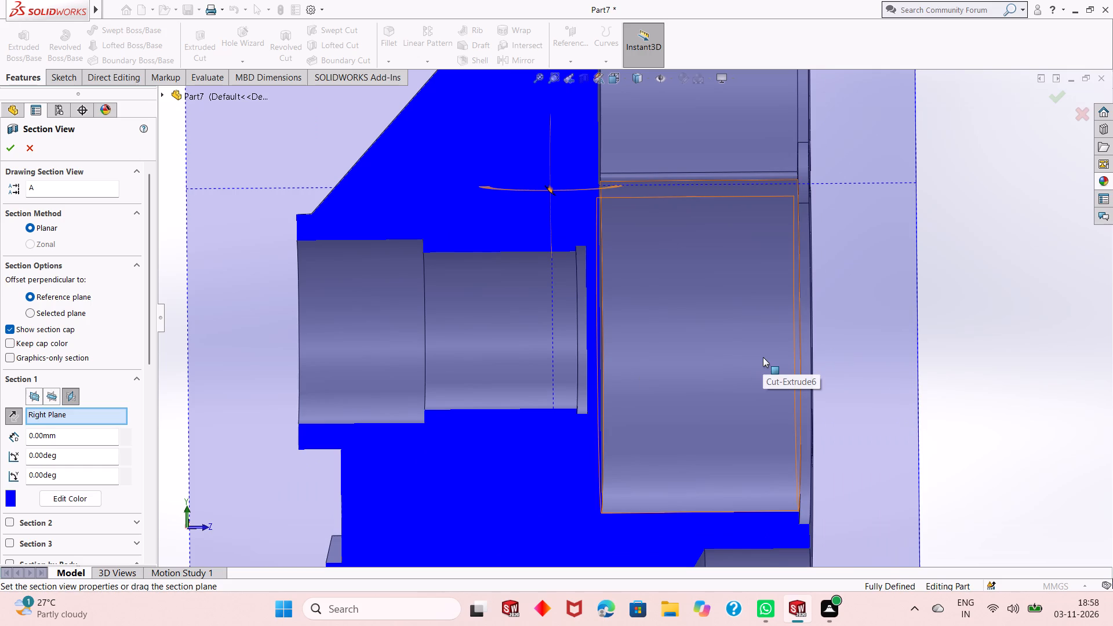
pyautogui.scroll(1, 663, 396)
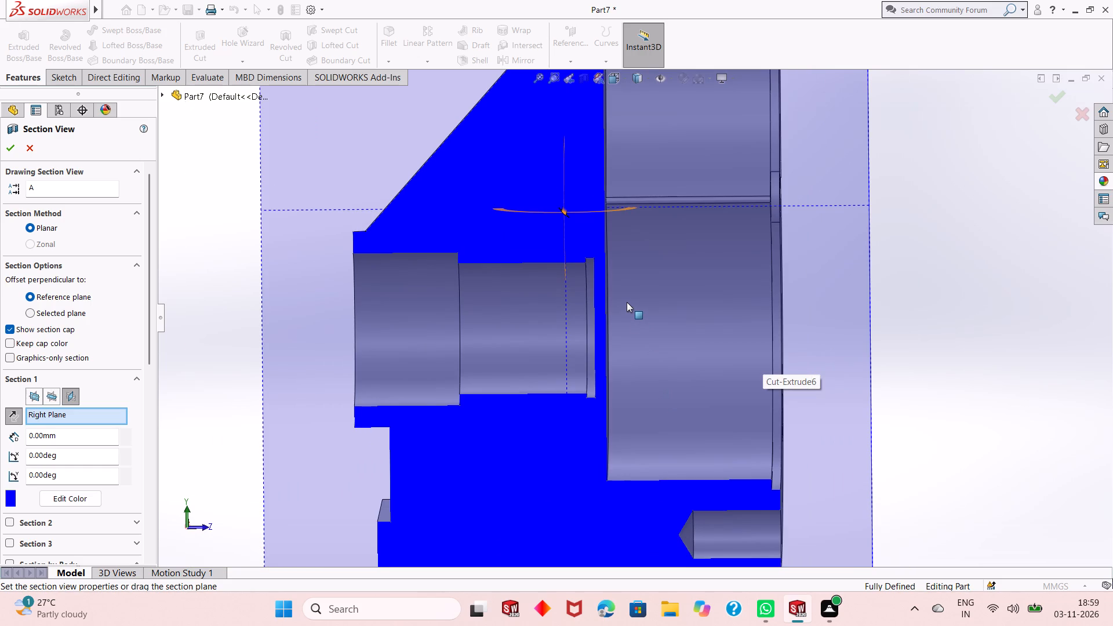
pyautogui.scroll(-1, 627, 302)
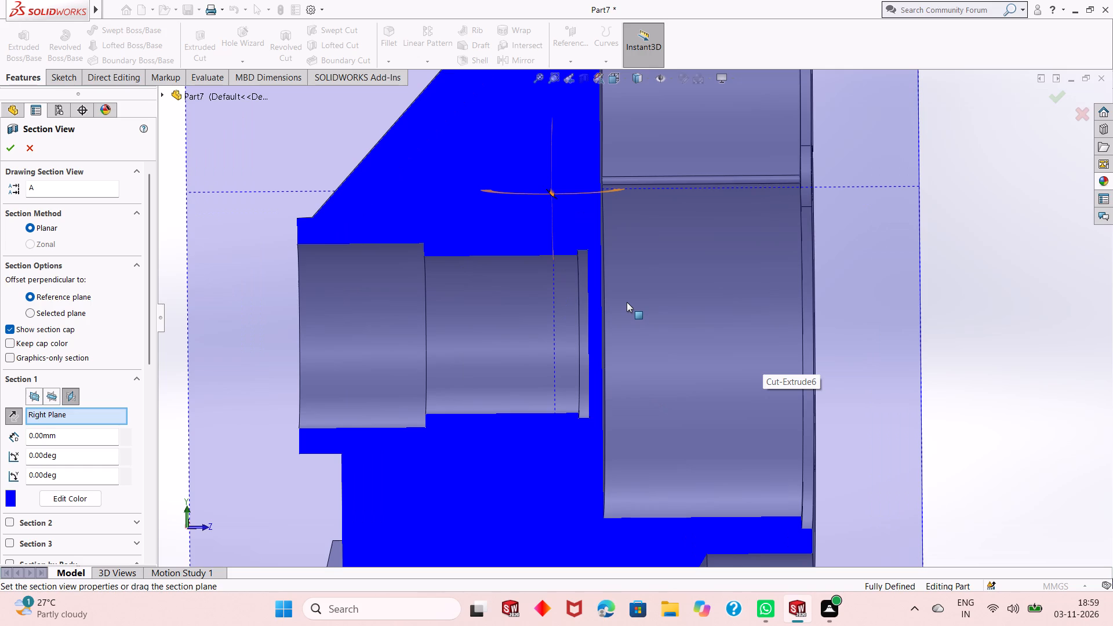
pyautogui.scroll(1, 623, 340)
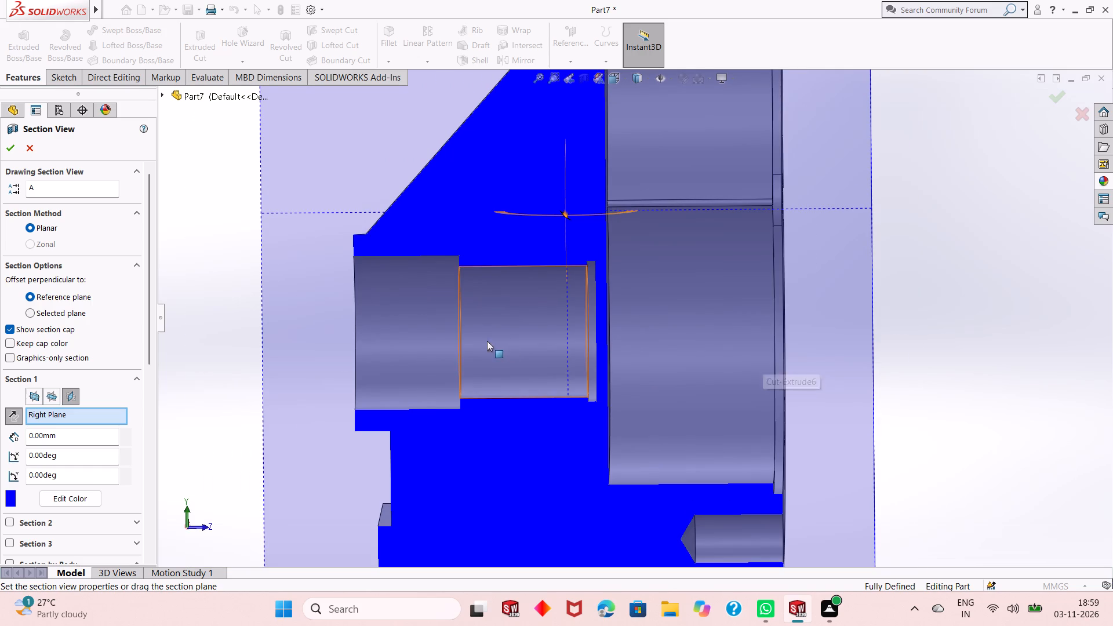
pyautogui.scroll(4, 721, 309)
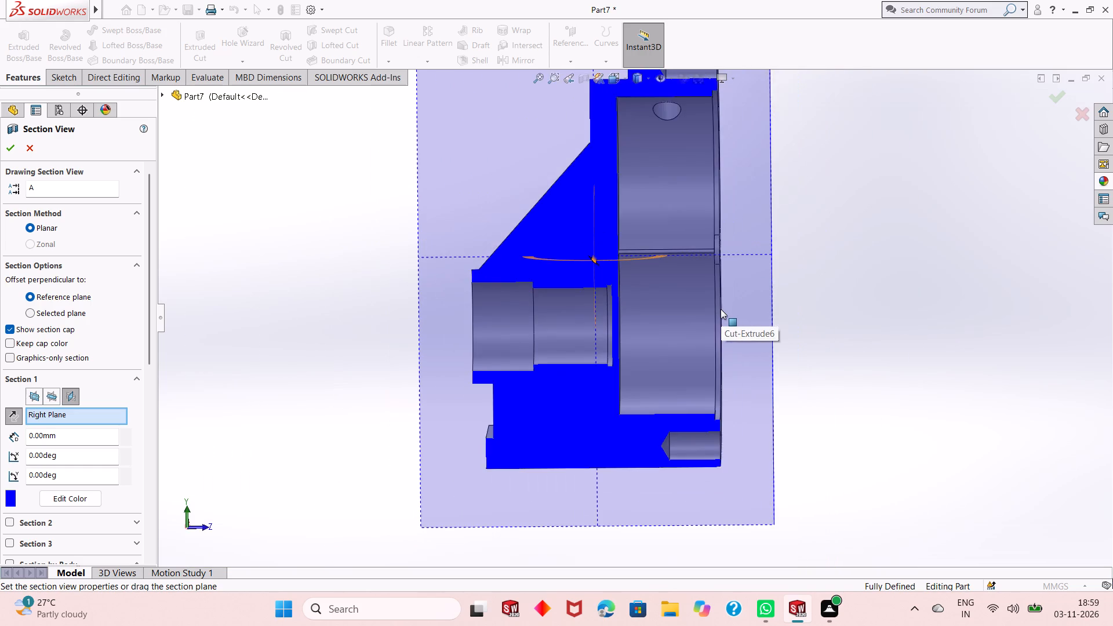
pyautogui.scroll(-2, 646, 278)
pyautogui.scroll(-2, 675, 322)
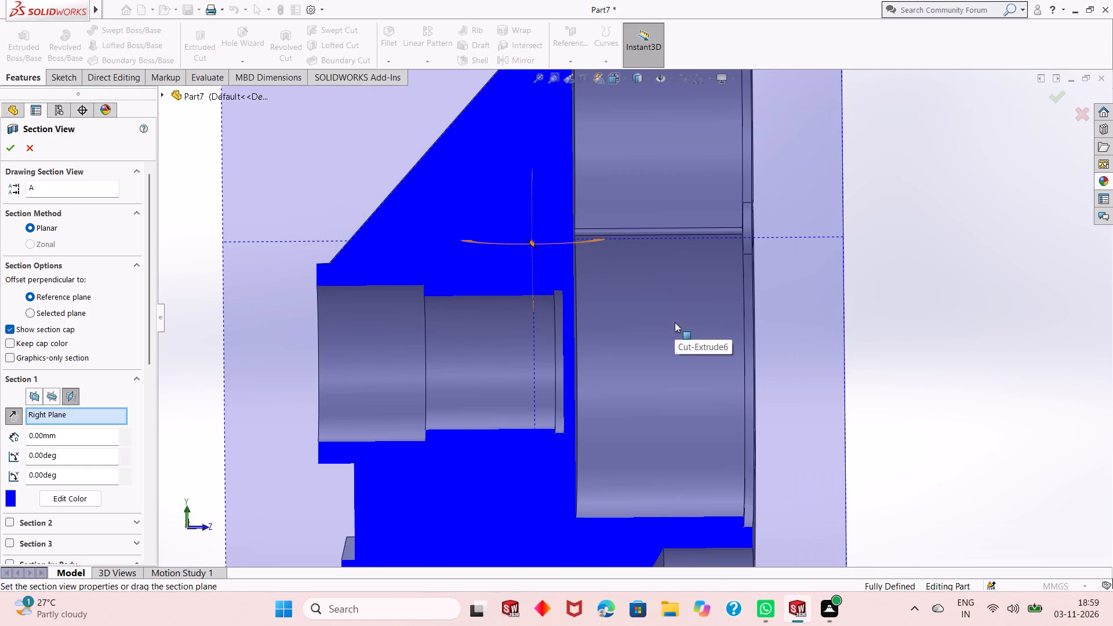
pyautogui.scroll(3, 675, 322)
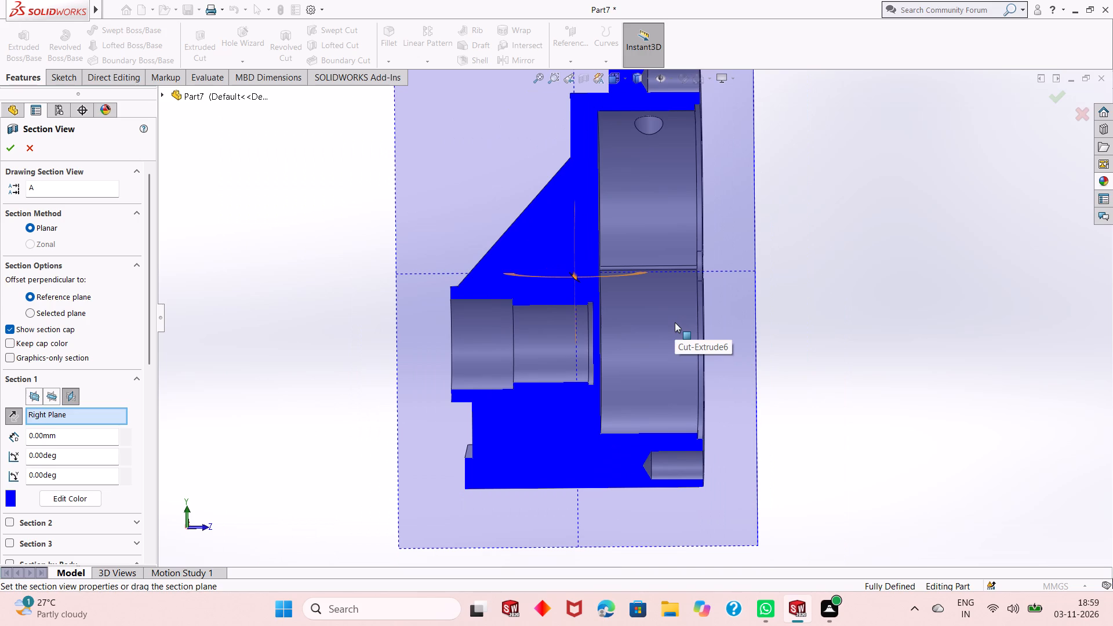
pyautogui.click(827, 299)
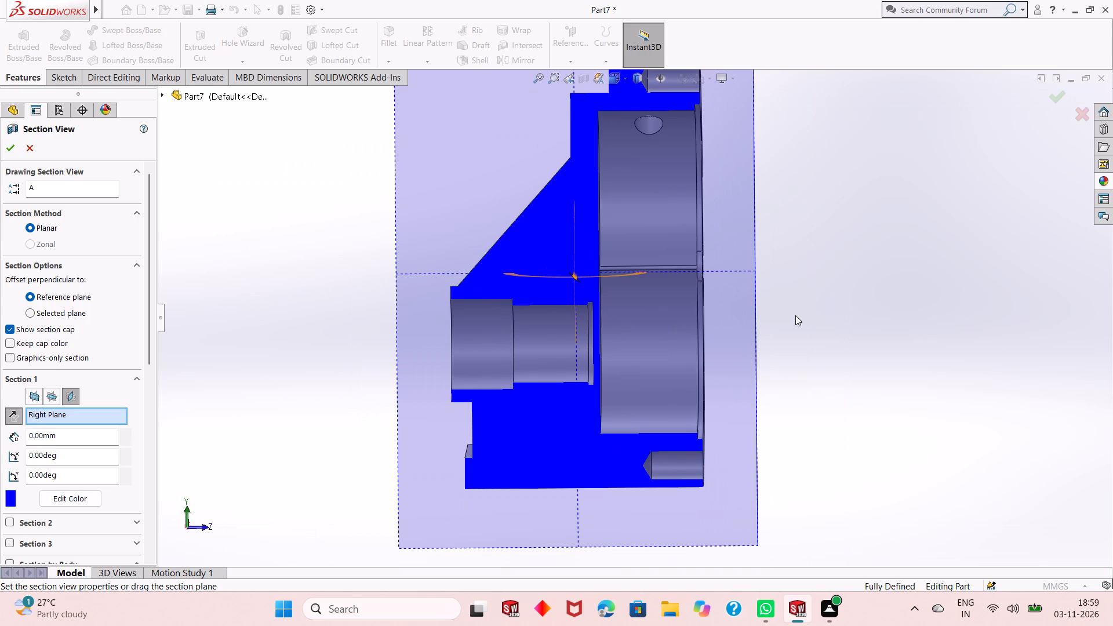
pyautogui.click(26, 148)
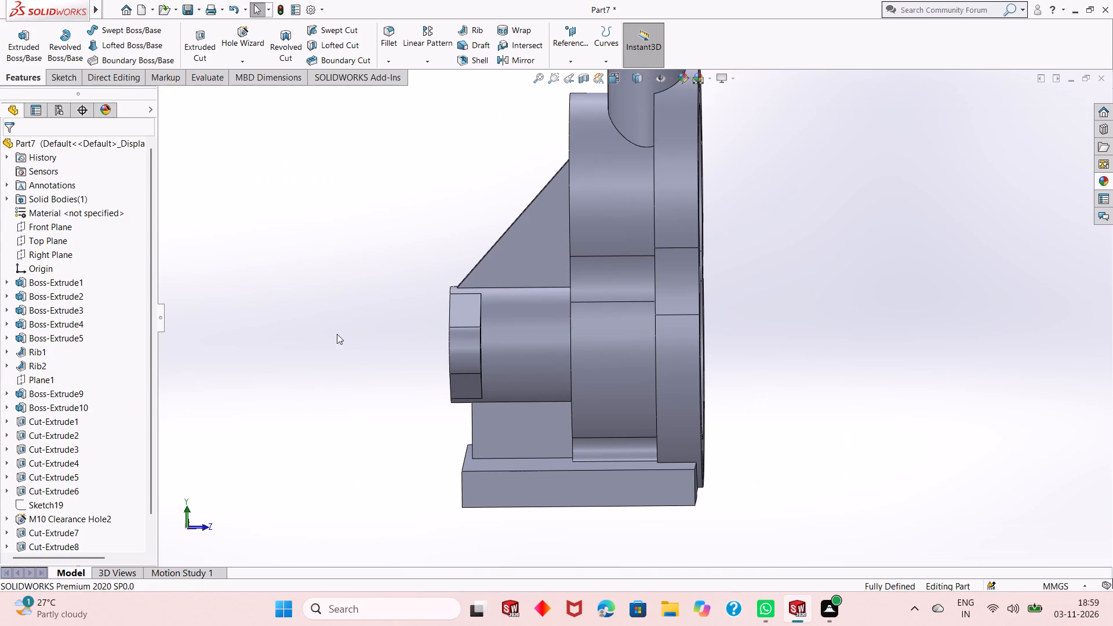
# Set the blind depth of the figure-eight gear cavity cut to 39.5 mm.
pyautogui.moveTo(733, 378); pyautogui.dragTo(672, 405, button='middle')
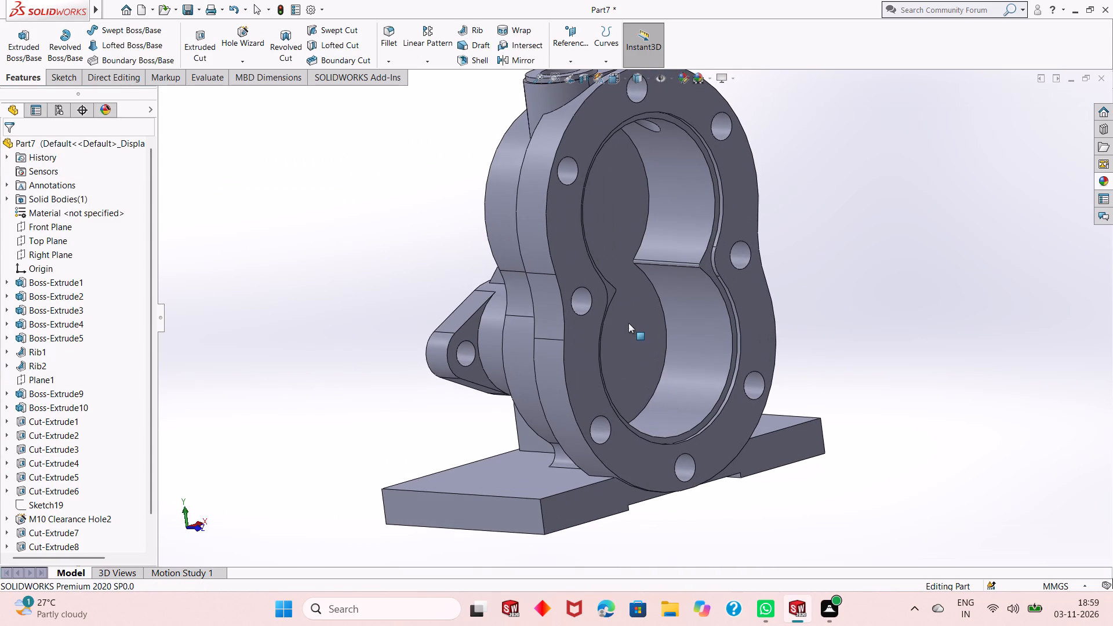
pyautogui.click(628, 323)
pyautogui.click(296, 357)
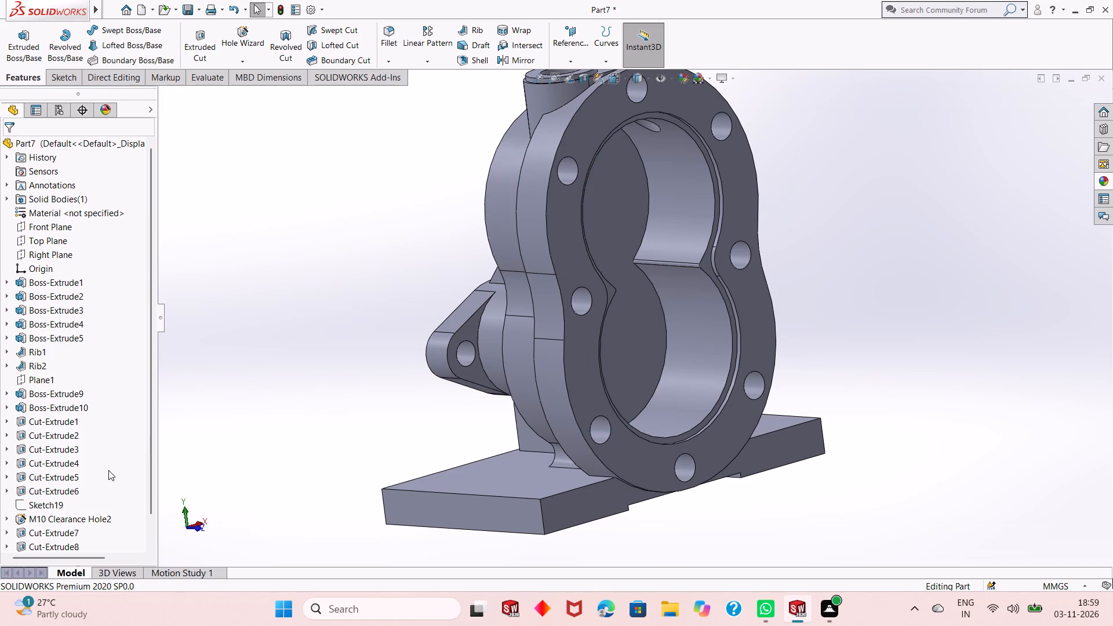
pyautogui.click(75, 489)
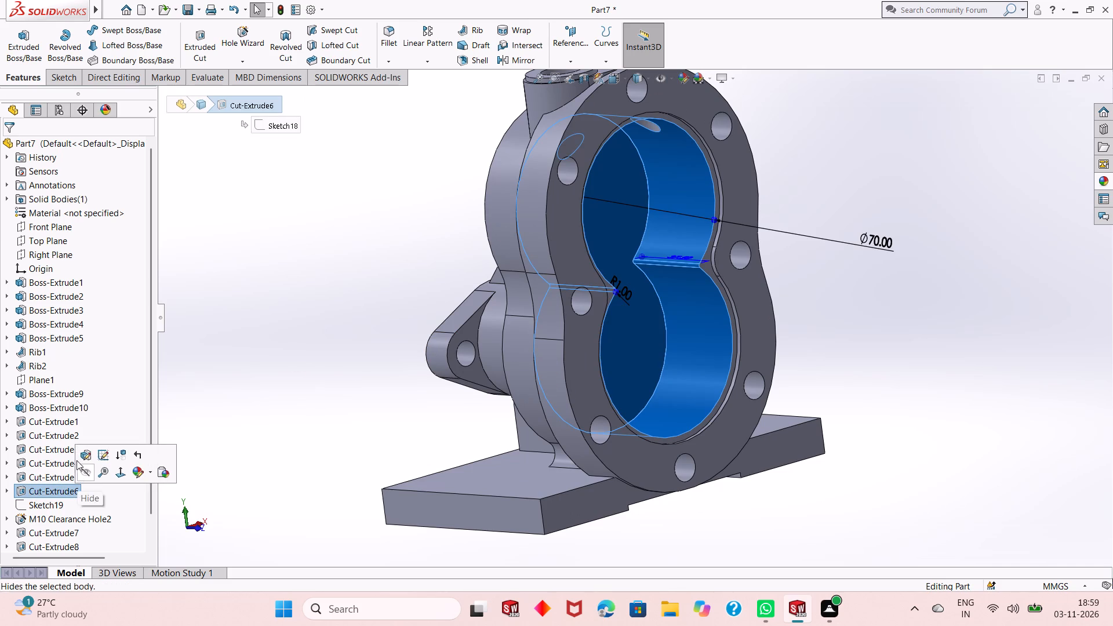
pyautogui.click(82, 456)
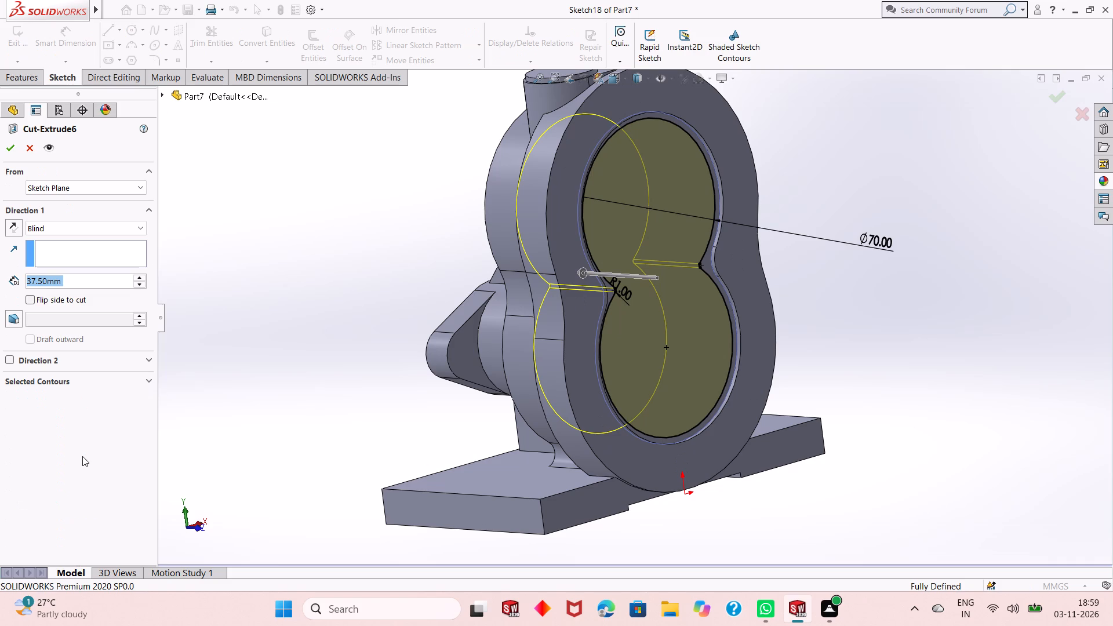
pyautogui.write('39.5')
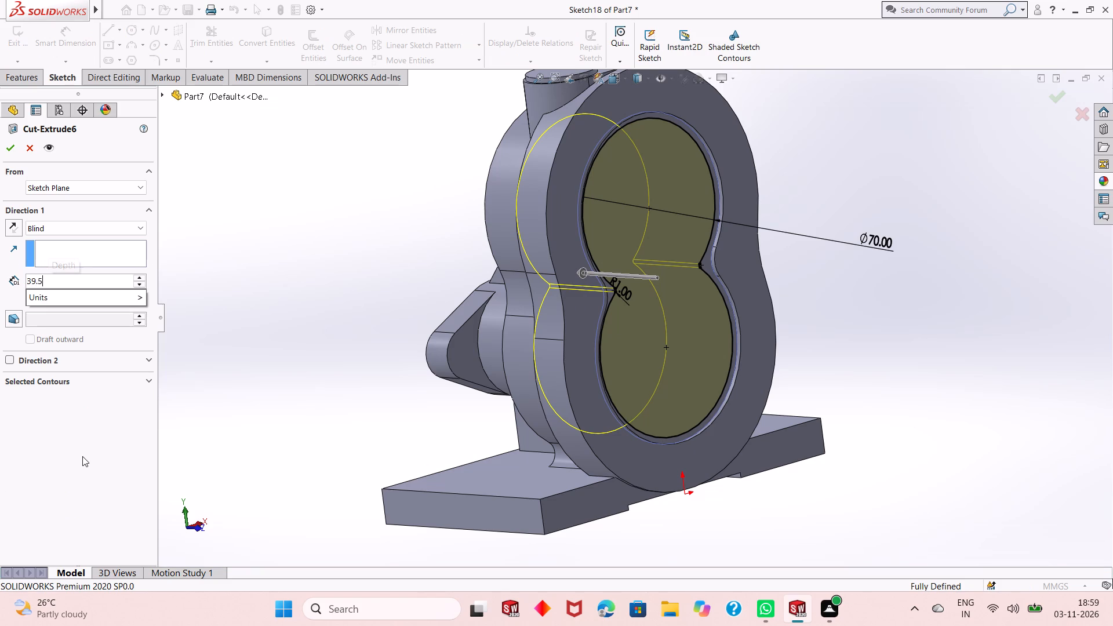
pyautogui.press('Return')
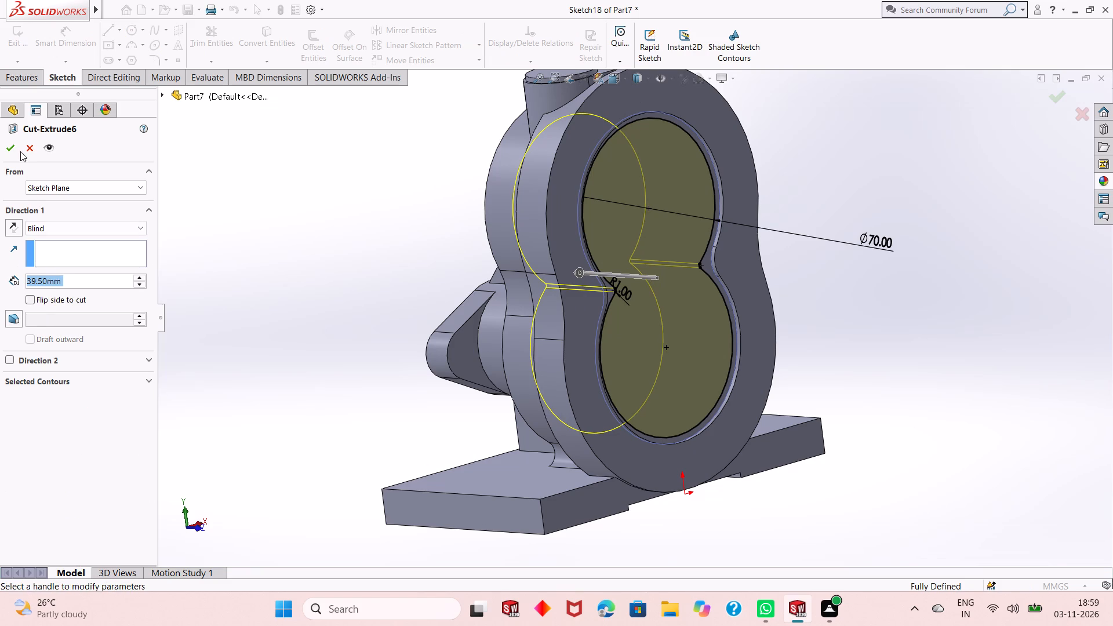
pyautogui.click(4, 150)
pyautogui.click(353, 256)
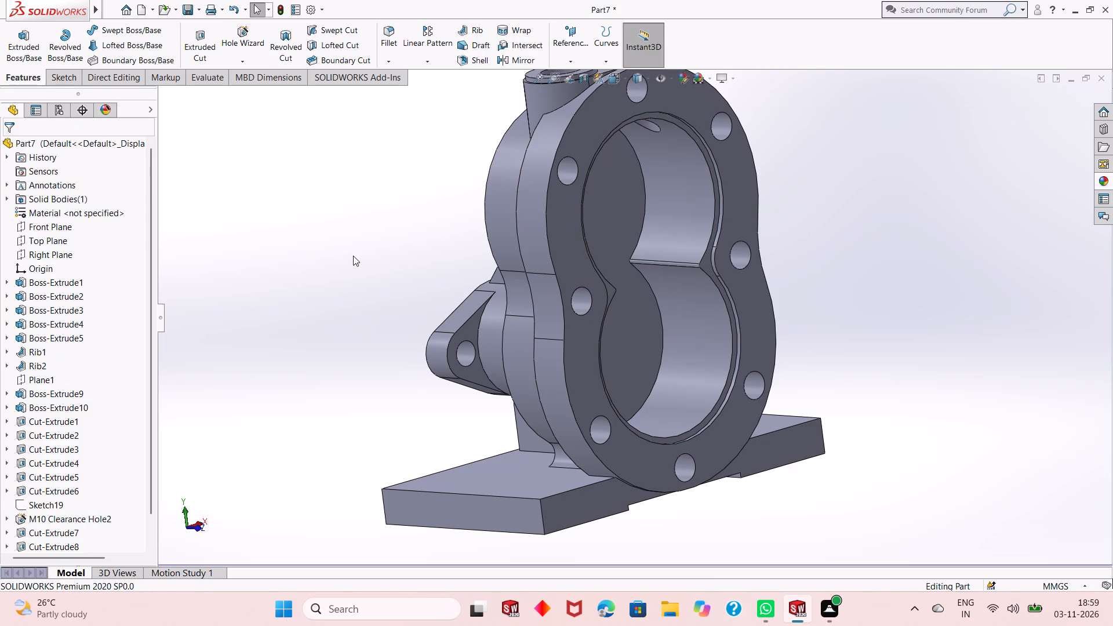
# Inspect the deepened gear cavity where it meets the shaft bore in a section view through the Right Plane.
pyautogui.moveTo(376, 285); pyautogui.dragTo(409, 268, button='middle')
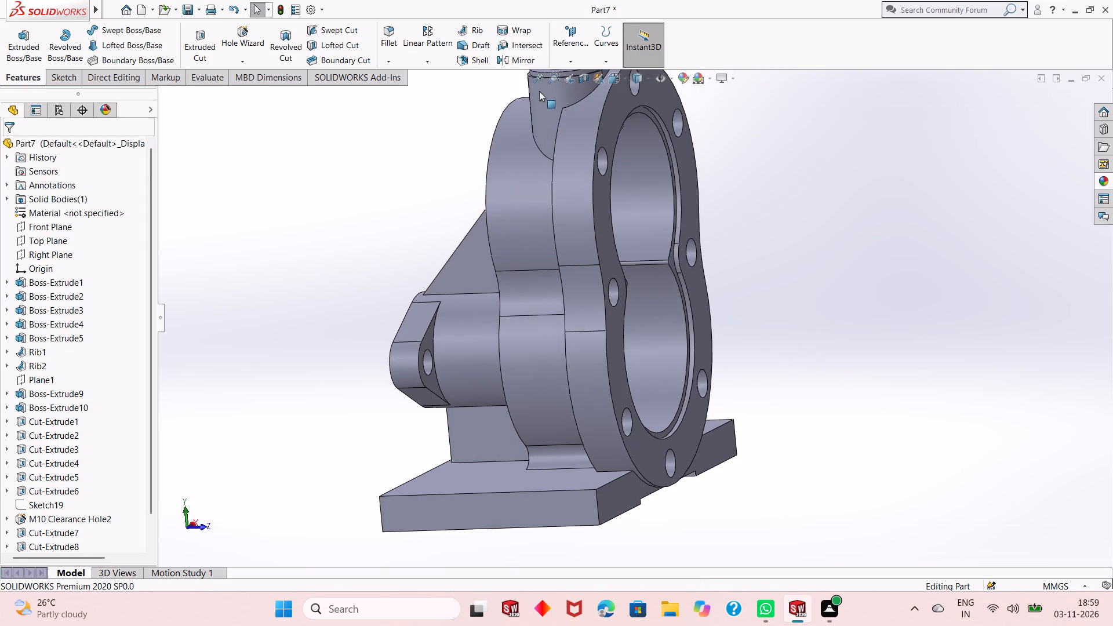
pyautogui.click(583, 73)
pyautogui.moveTo(728, 297); pyautogui.dragTo(733, 299, button='middle')
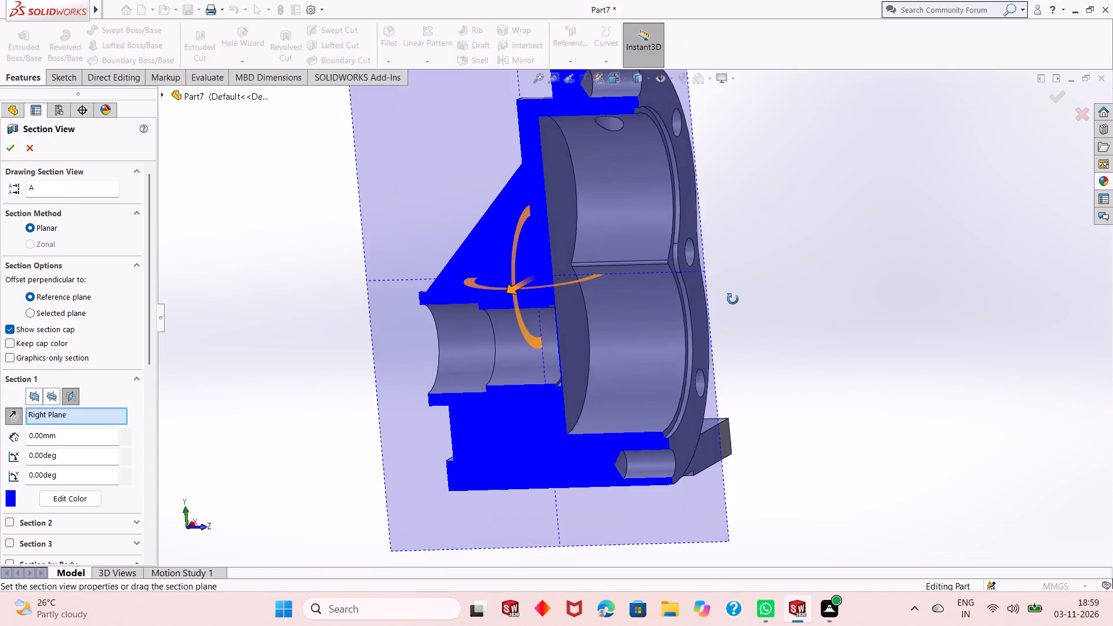
pyautogui.moveTo(733, 299); pyautogui.dragTo(759, 277, button='middle')
pyautogui.scroll(-3, 577, 329)
pyautogui.moveTo(580, 354); pyautogui.dragTo(569, 363, button='middle')
pyautogui.scroll(3, 569, 363)
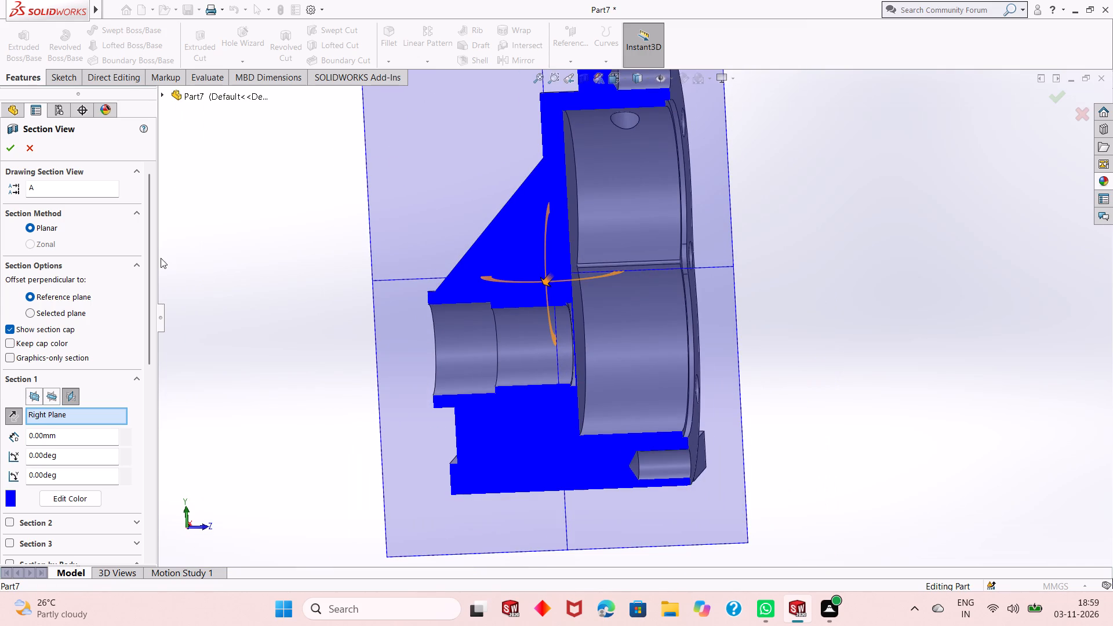
pyautogui.click(26, 149)
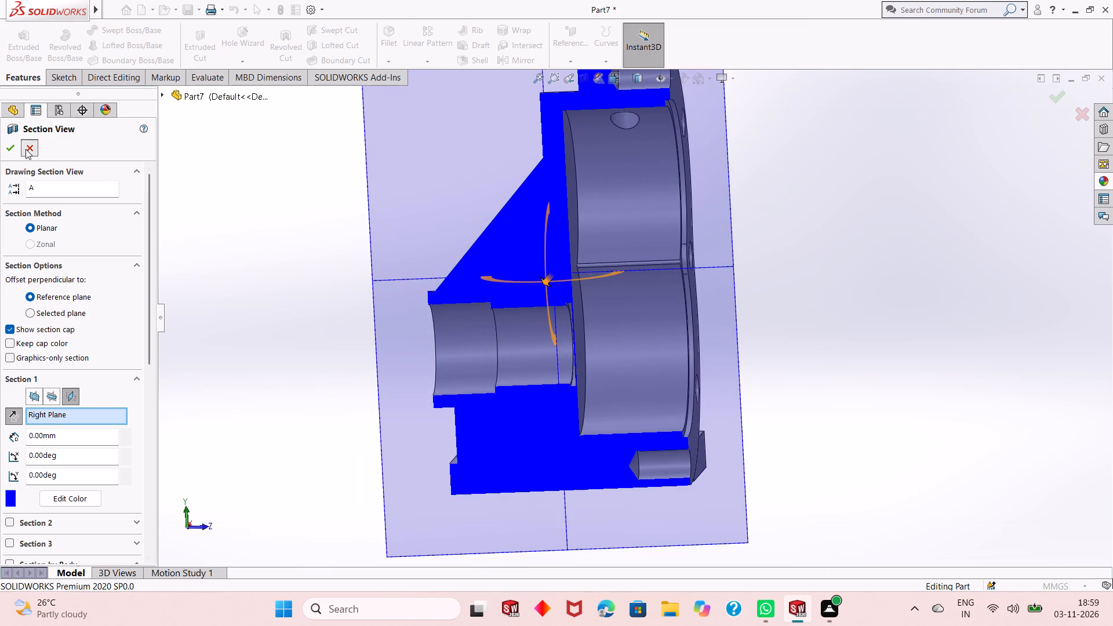
# Set the blind depth of the figure-eight gear cavity cut to 40 mm.
pyautogui.click(64, 491)
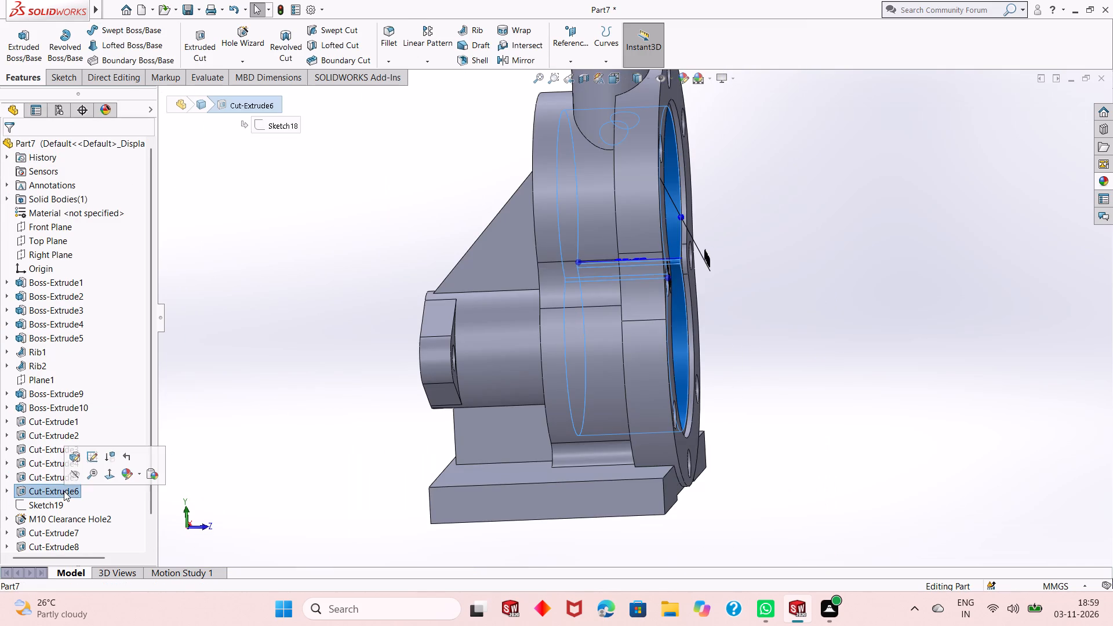
pyautogui.click(77, 456)
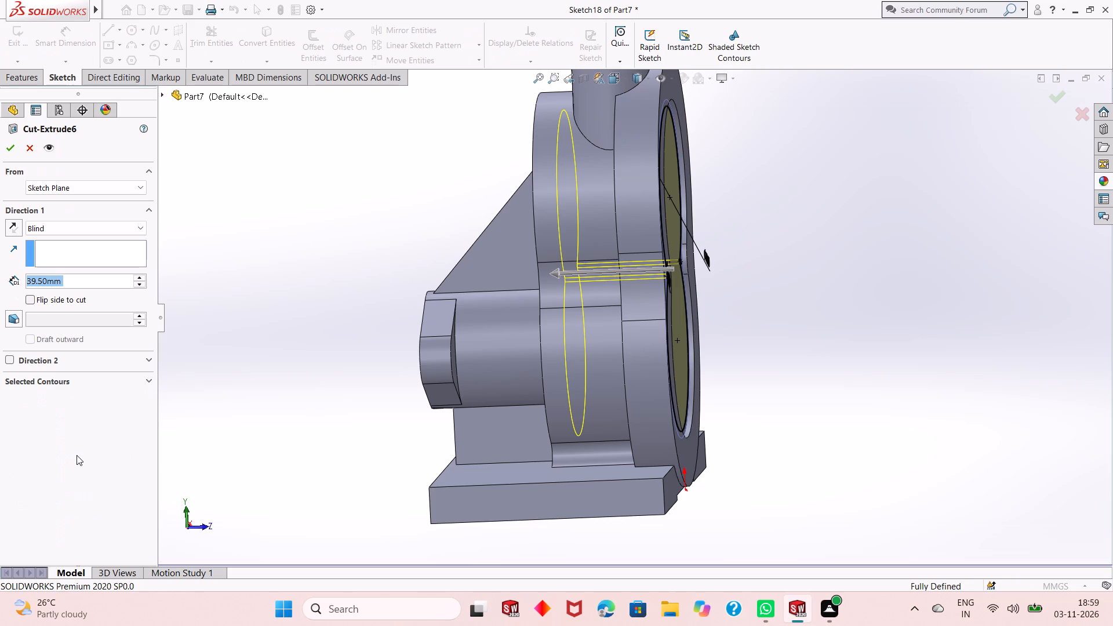
pyautogui.write('40')
pyautogui.press('Return')
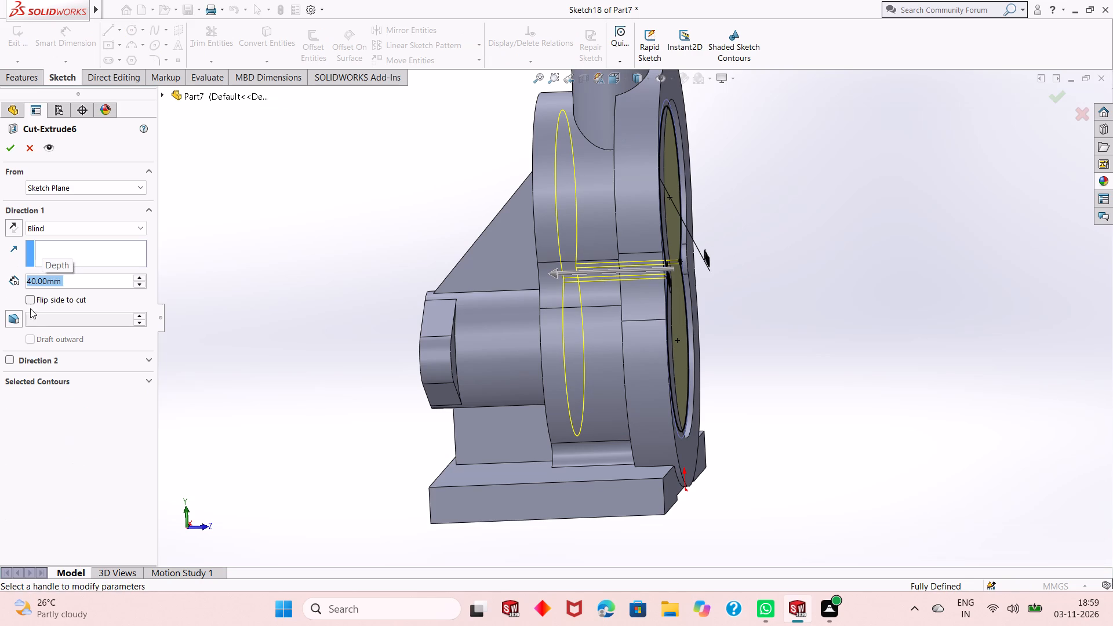
pyautogui.click(5, 154)
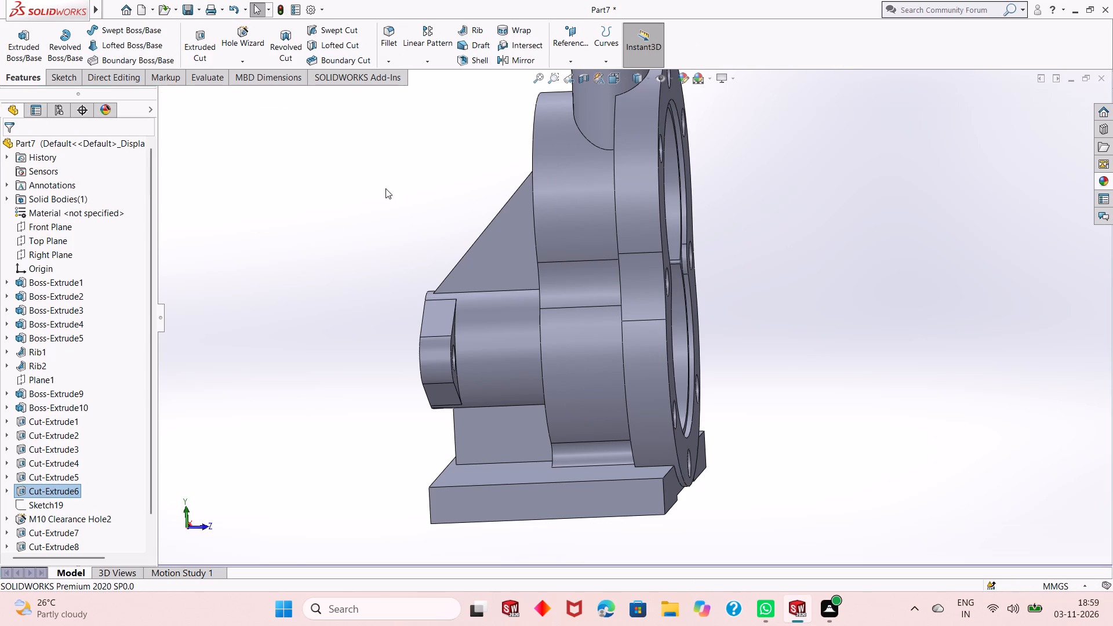
# Check the transition between the gear cavity and the shaft bore in a section view through the Right Plane.
pyautogui.click(583, 75)
pyautogui.moveTo(711, 310); pyautogui.dragTo(732, 279, button='middle')
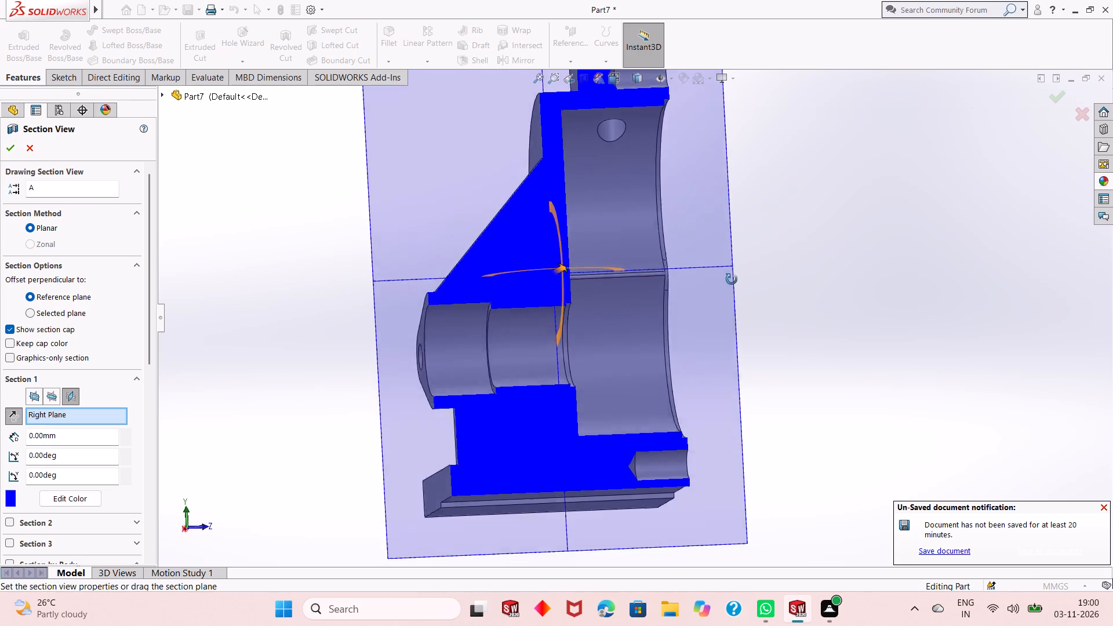
pyautogui.moveTo(732, 279); pyautogui.dragTo(726, 299, button='middle')
pyautogui.scroll(-3, 592, 319)
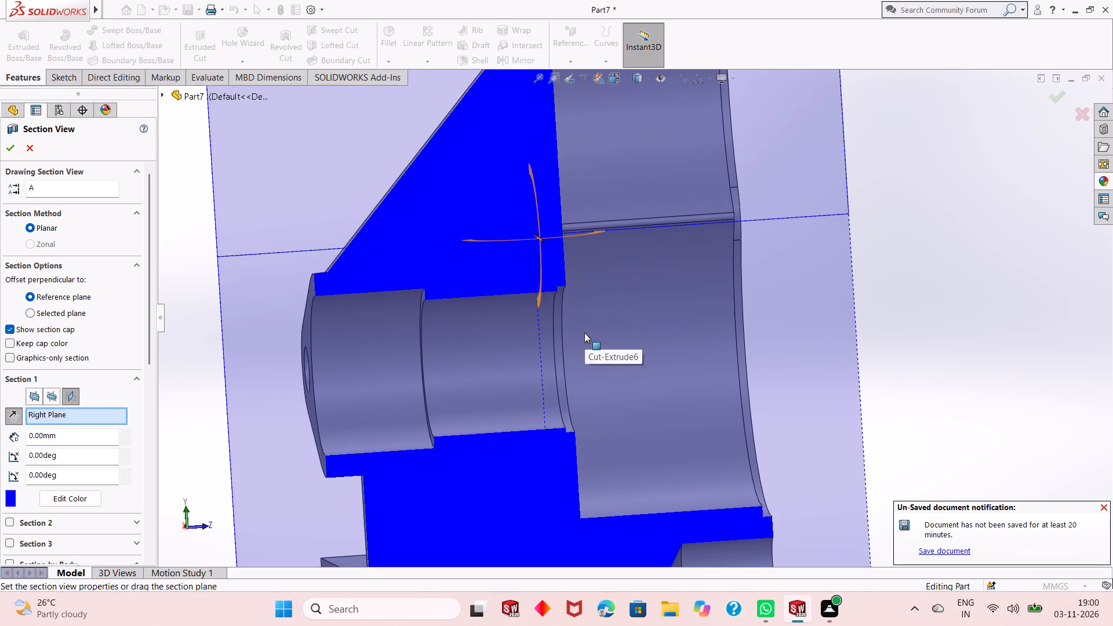
pyautogui.scroll(1, 562, 367)
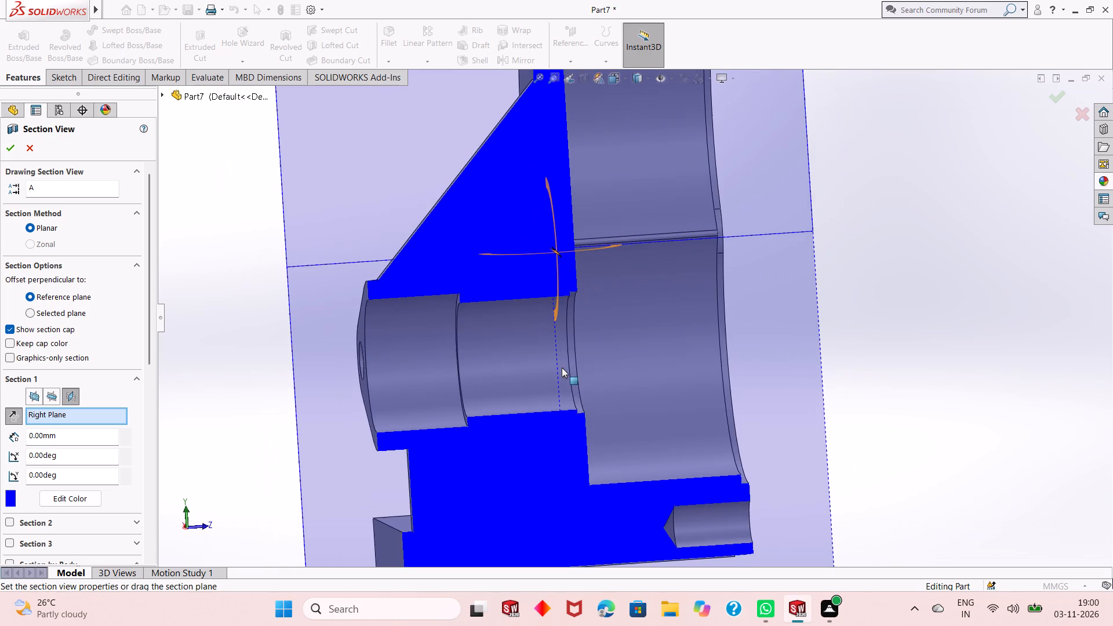
pyautogui.scroll(3, 572, 368)
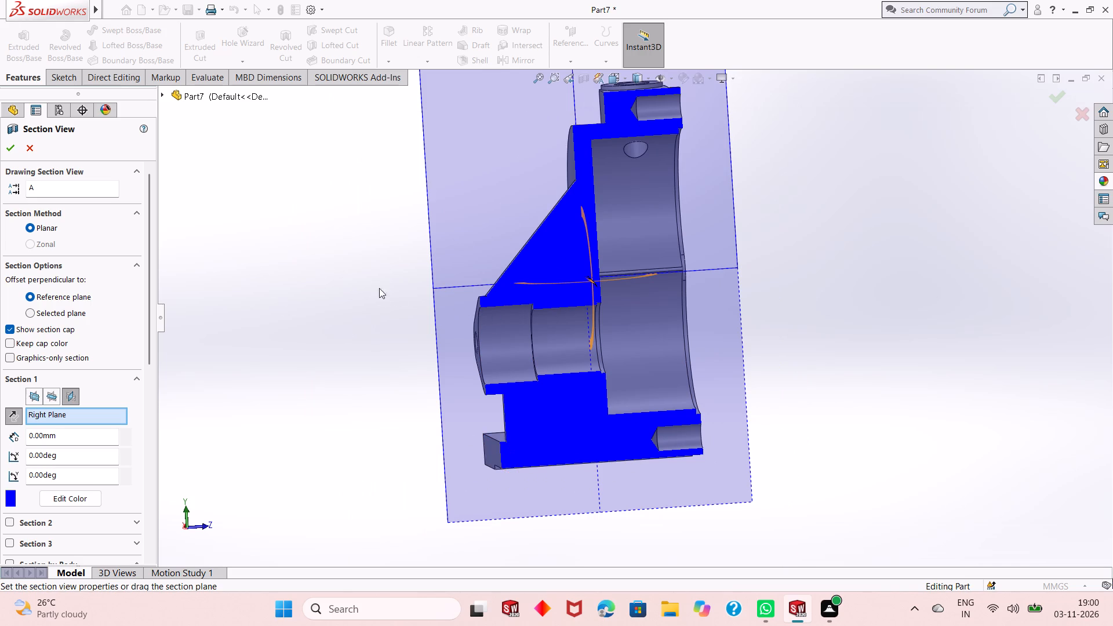
pyautogui.click(27, 147)
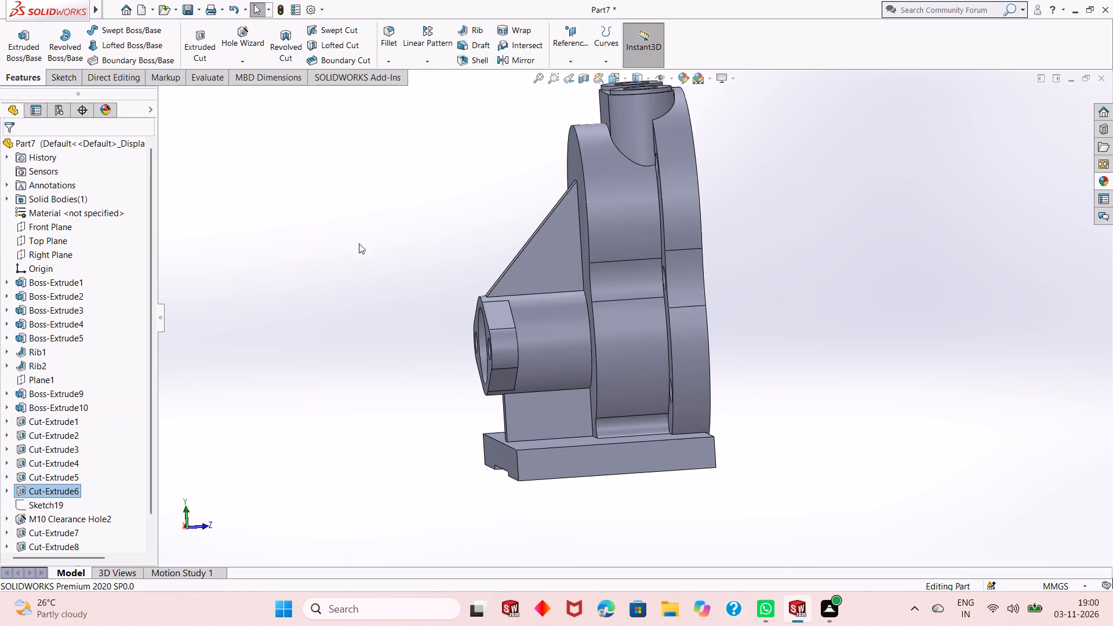
# Examine the housing's exterior around the shaft flange, ribs and base plate from several angles.
pyautogui.scroll(2, 496, 294)
pyautogui.scroll(-2, 632, 228)
pyautogui.moveTo(746, 382); pyautogui.dragTo(767, 382, button='middle')
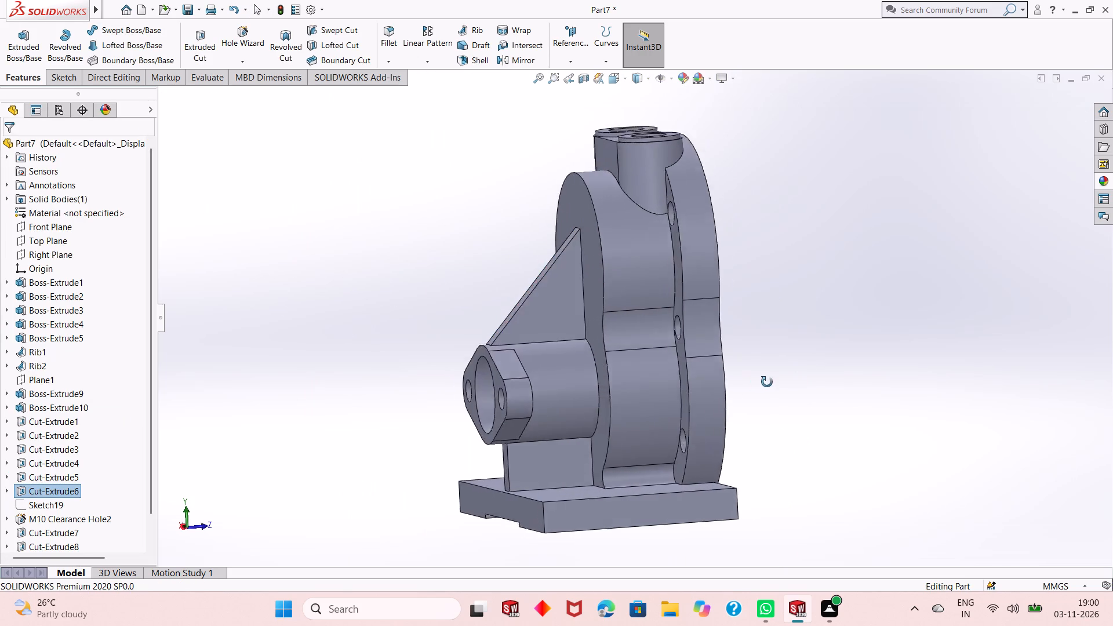
pyautogui.moveTo(767, 382); pyautogui.dragTo(834, 377, button='middle')
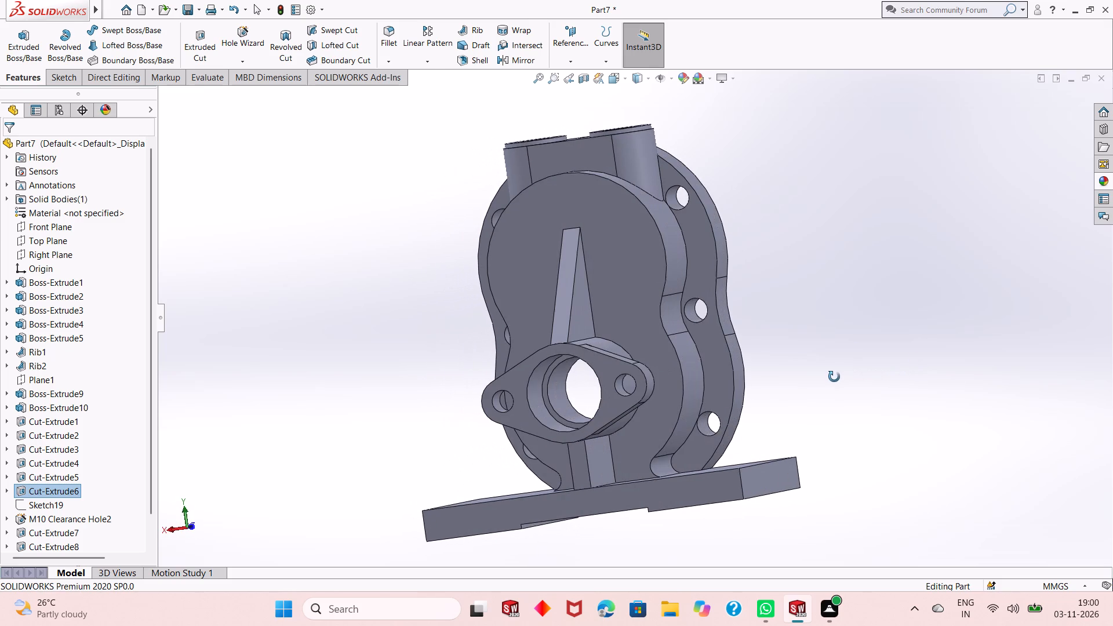
pyautogui.moveTo(834, 377); pyautogui.dragTo(788, 411, button='middle')
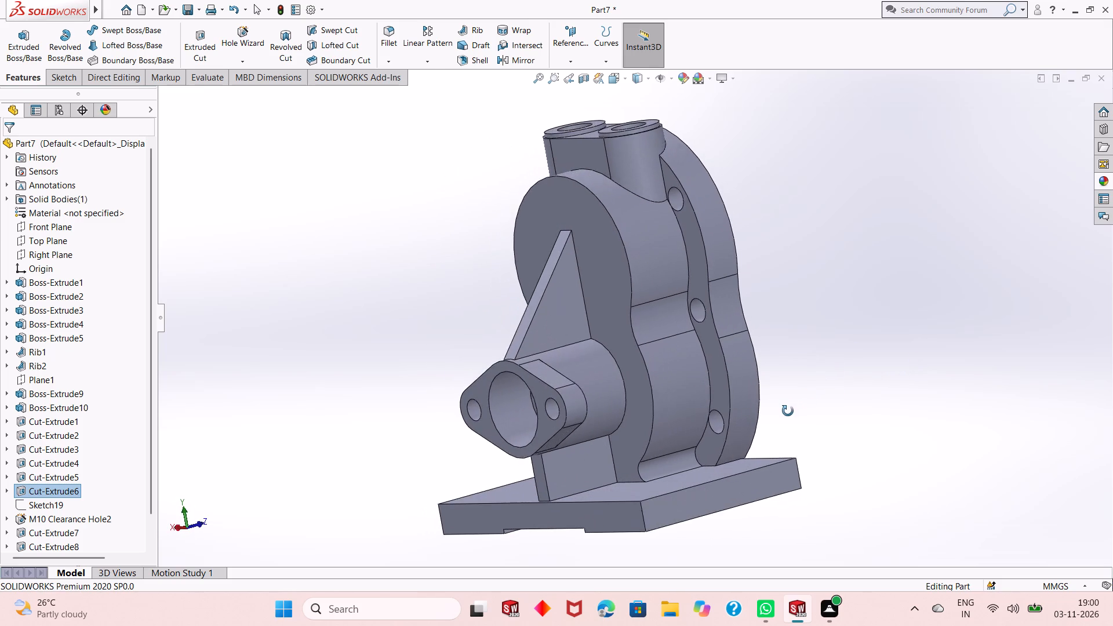
pyautogui.moveTo(788, 411); pyautogui.dragTo(841, 401, button='middle')
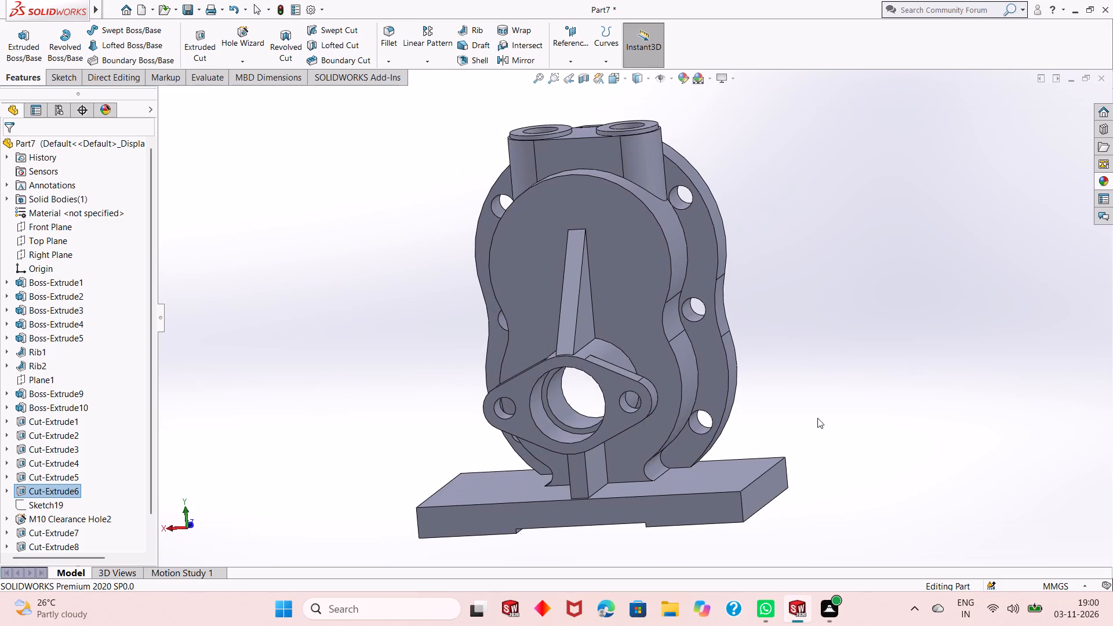
pyautogui.moveTo(810, 424); pyautogui.dragTo(779, 460, button='middle')
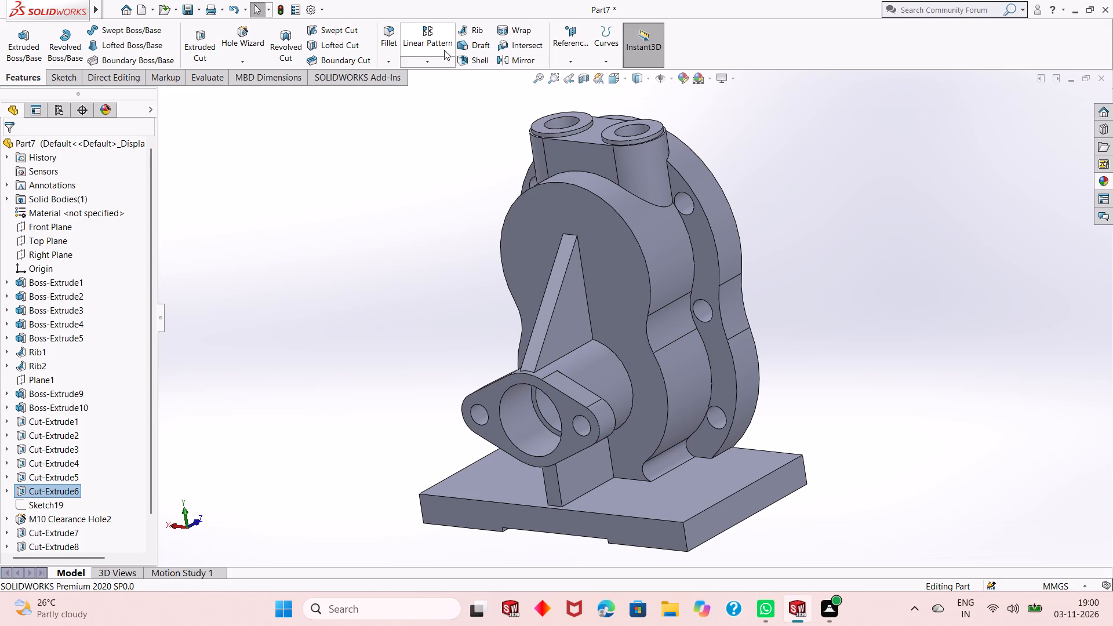
# Fillet the four vertical corner edges of the base plate with a 10 mm radius.
pyautogui.click(393, 43)
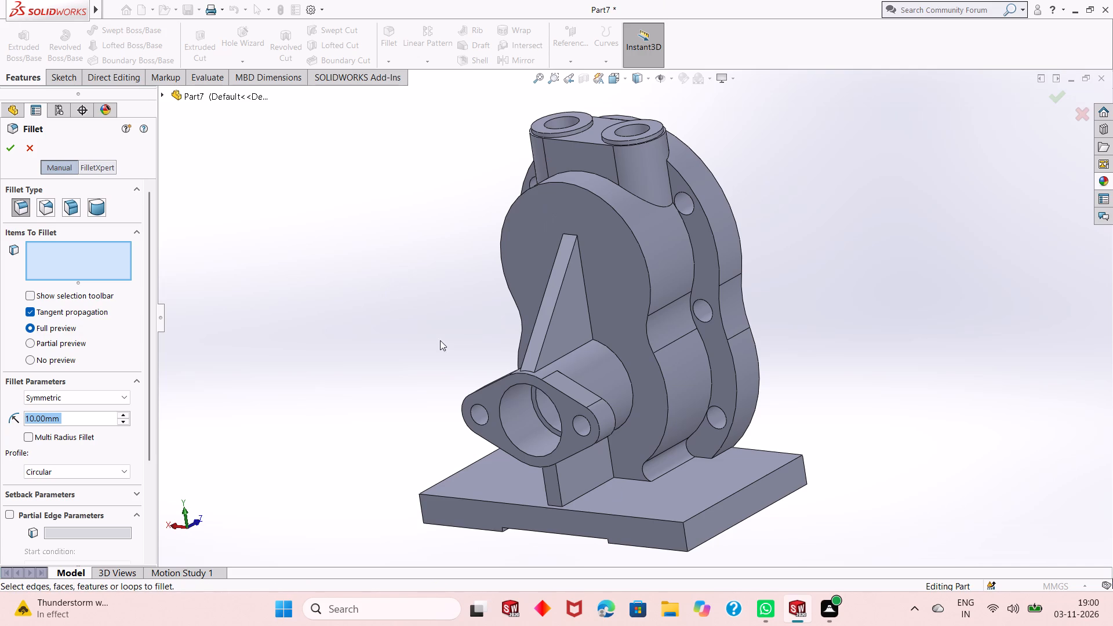
pyautogui.click(685, 534)
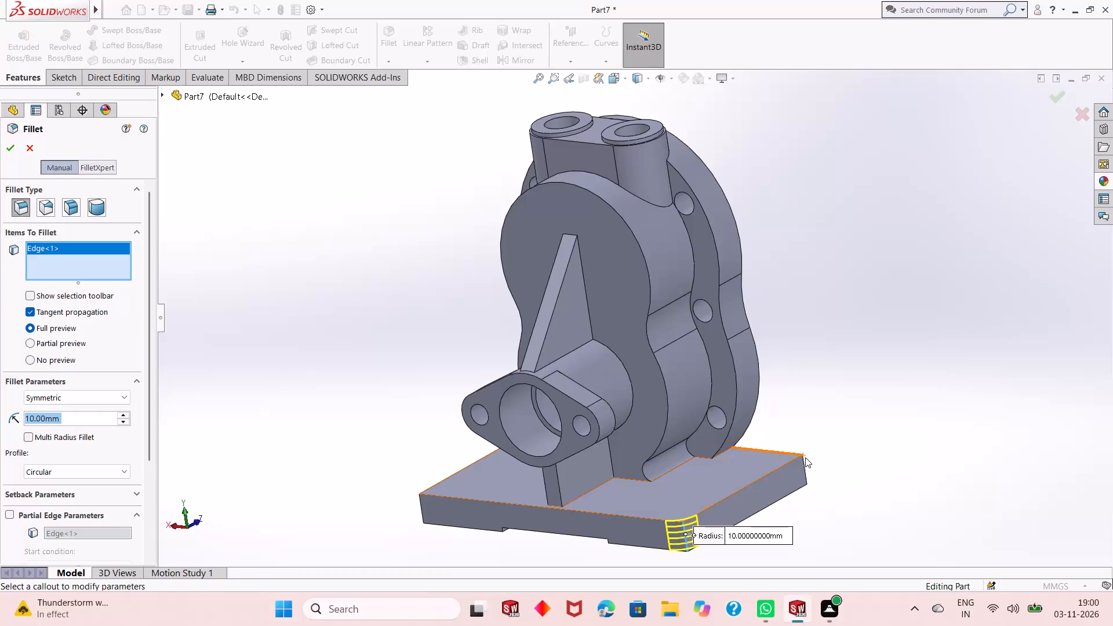
pyautogui.click(807, 474)
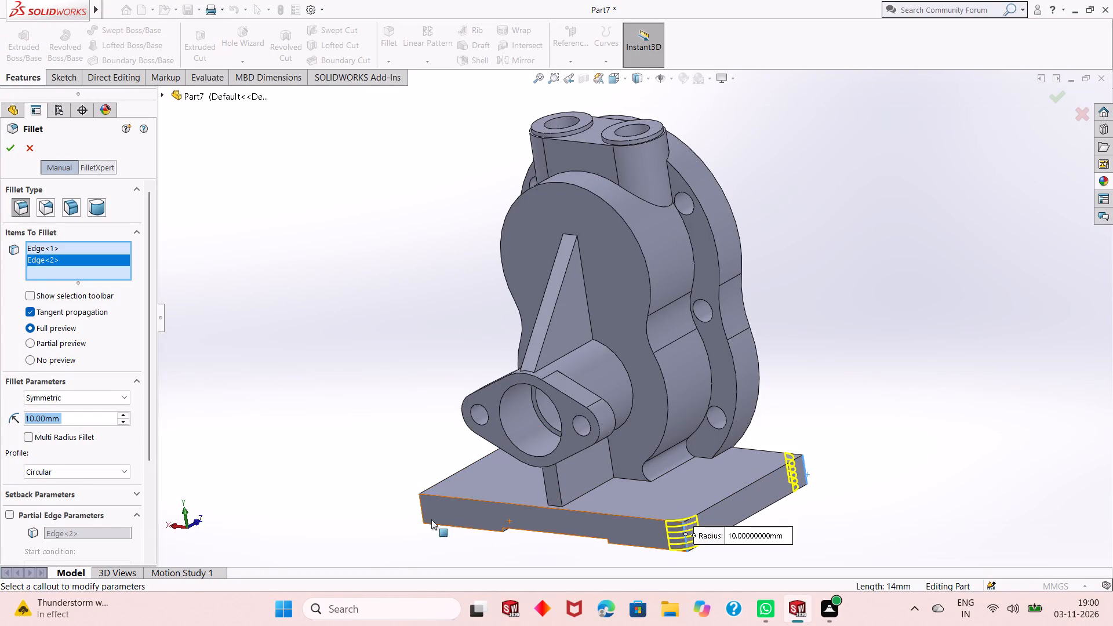
pyautogui.click(422, 505)
pyautogui.moveTo(580, 483); pyautogui.dragTo(663, 420, button='middle')
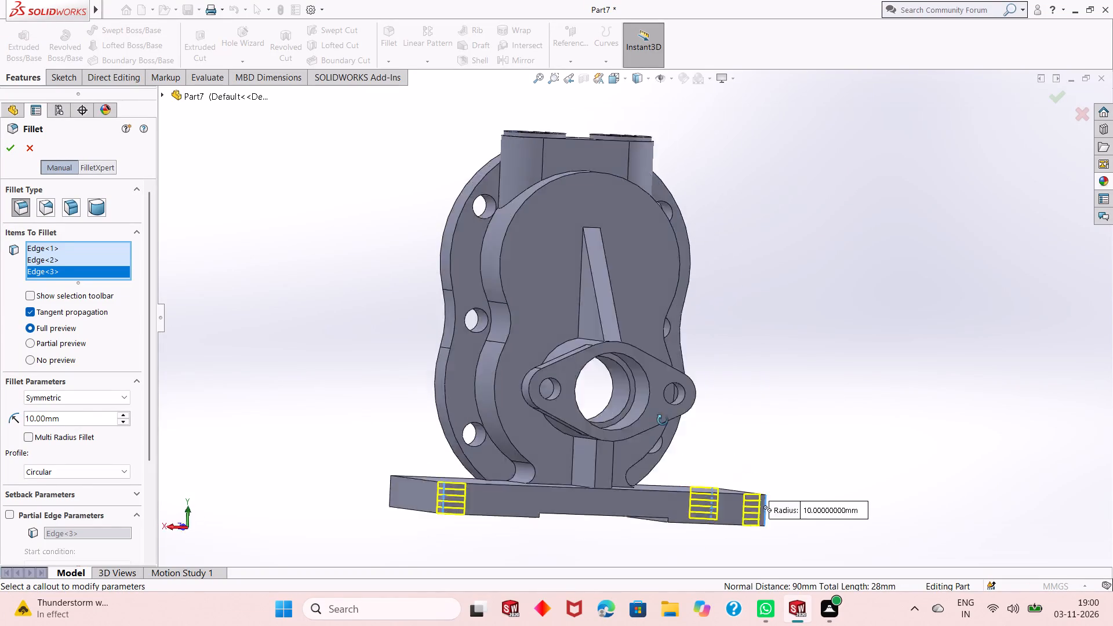
pyautogui.moveTo(663, 420); pyautogui.dragTo(798, 465, button='middle')
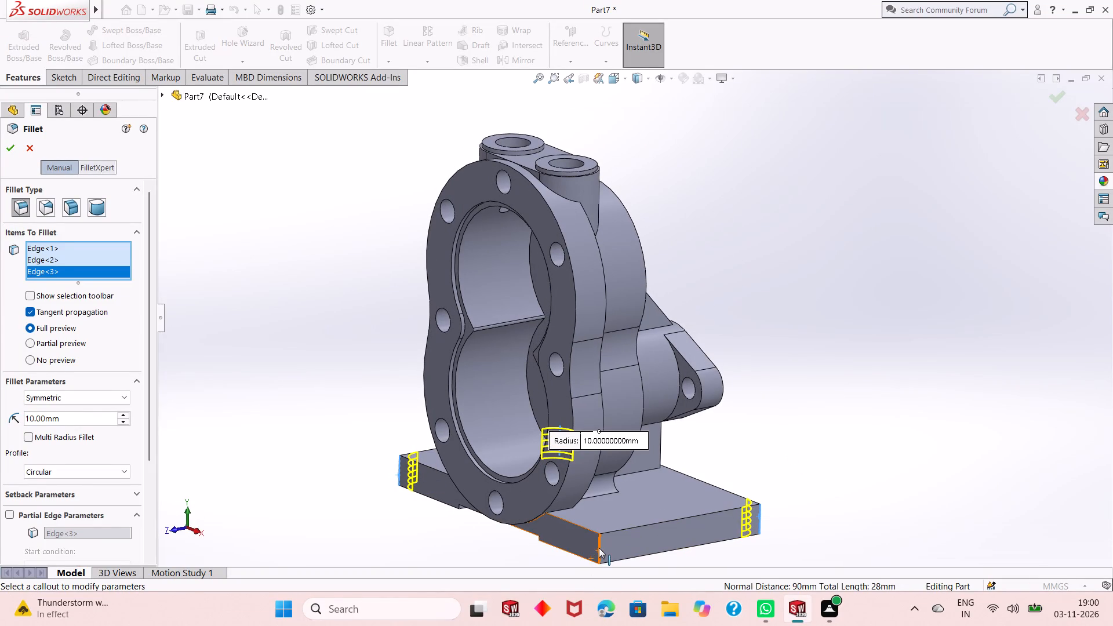
pyautogui.click(599, 548)
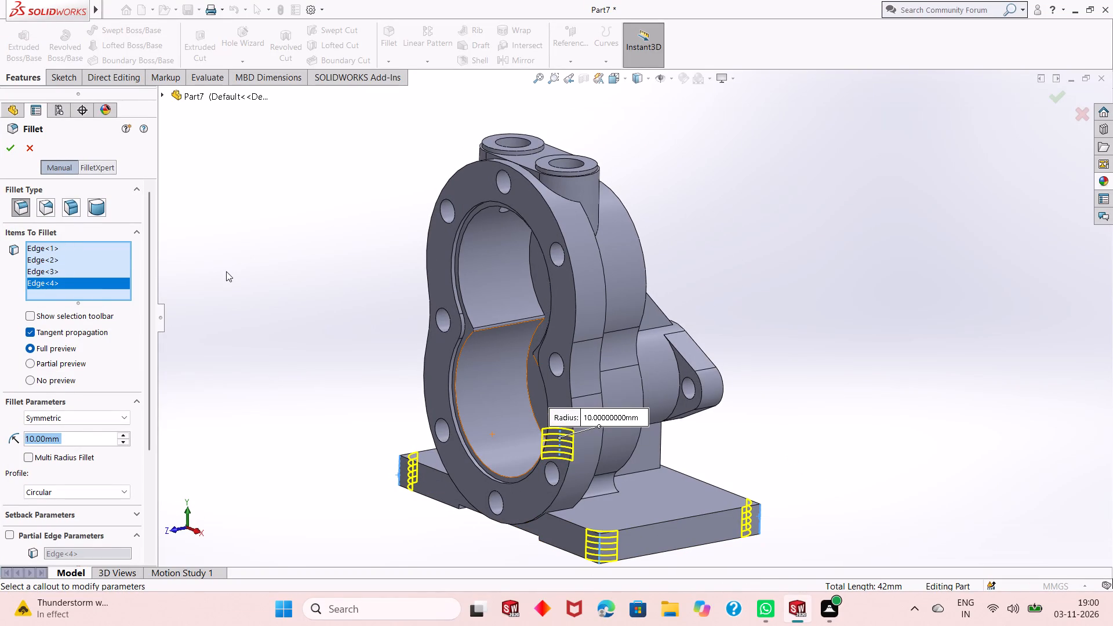
pyautogui.click(16, 151)
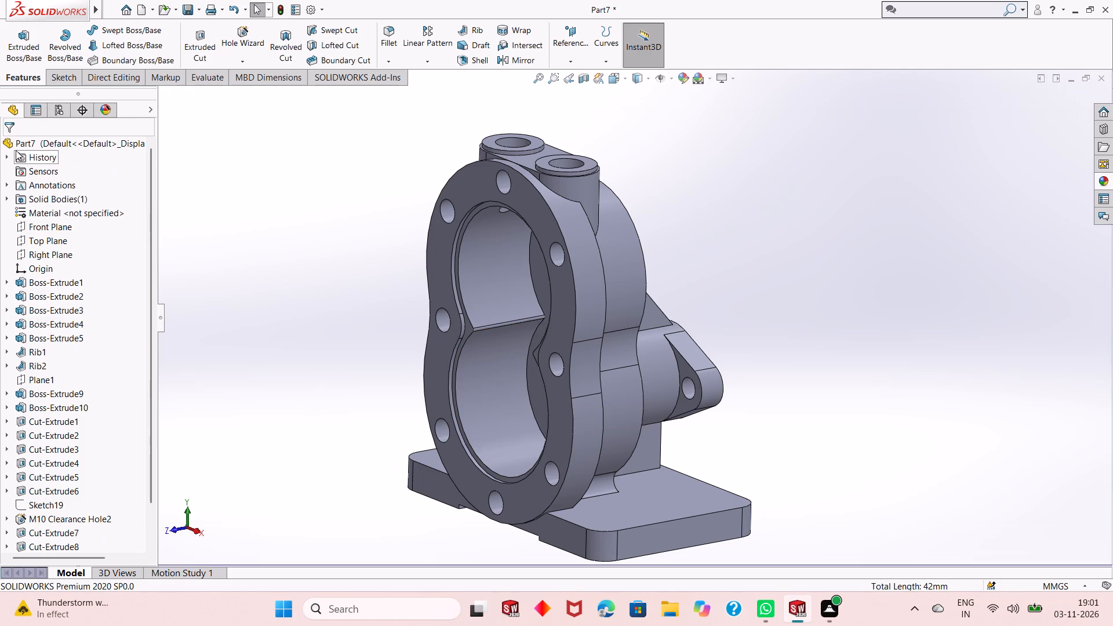
# Open a new sketch on the top face of the base plate.
pyautogui.scroll(1, 619, 536)
pyautogui.scroll(1, 871, 518)
pyautogui.moveTo(871, 518); pyautogui.dragTo(820, 400, button='middle')
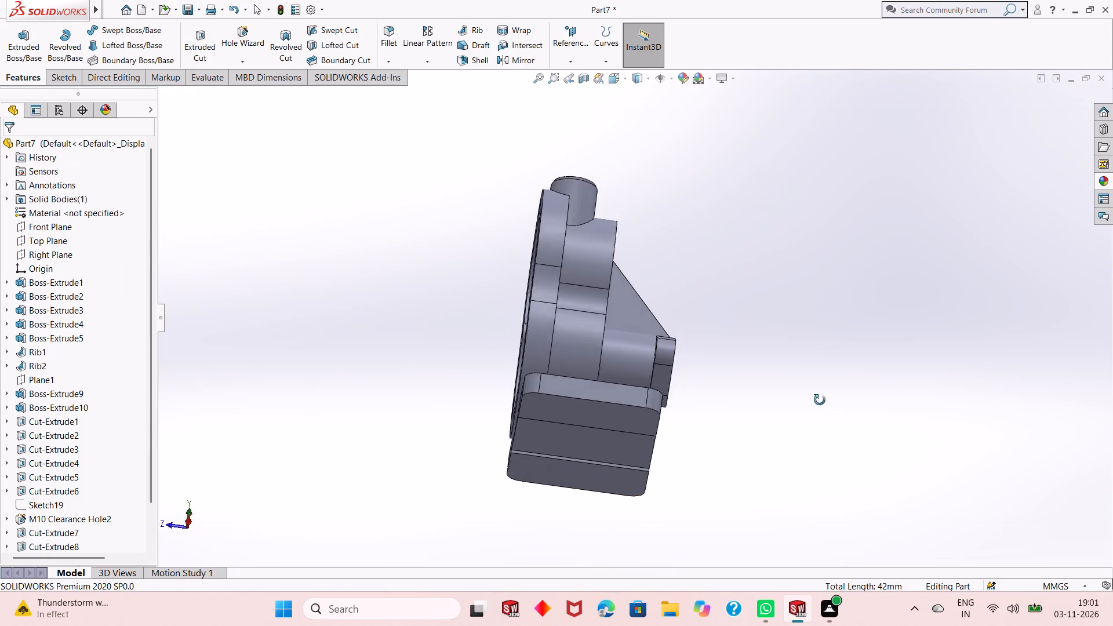
pyautogui.moveTo(820, 400); pyautogui.dragTo(699, 505, button='middle')
pyautogui.scroll(-2, 545, 406)
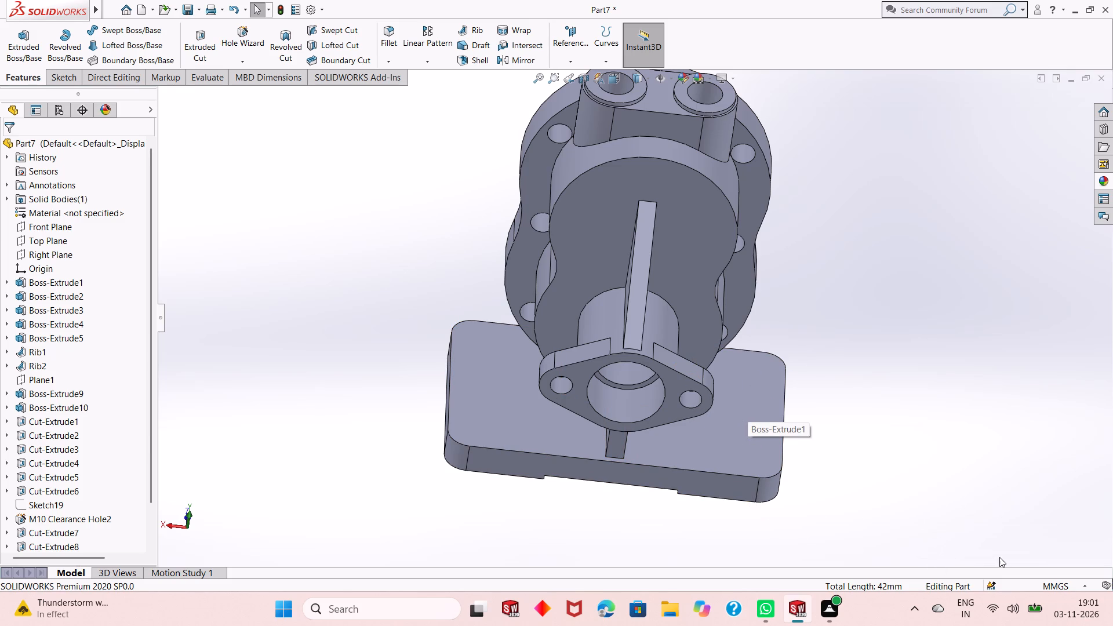
pyautogui.scroll(-4, 494, 416)
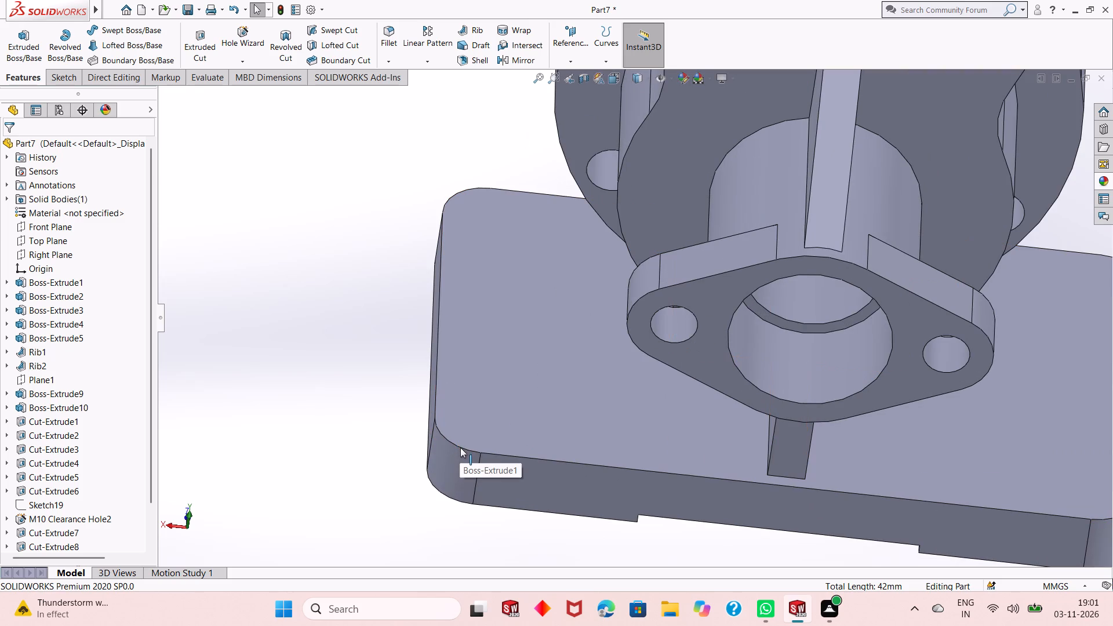
pyautogui.click(69, 78)
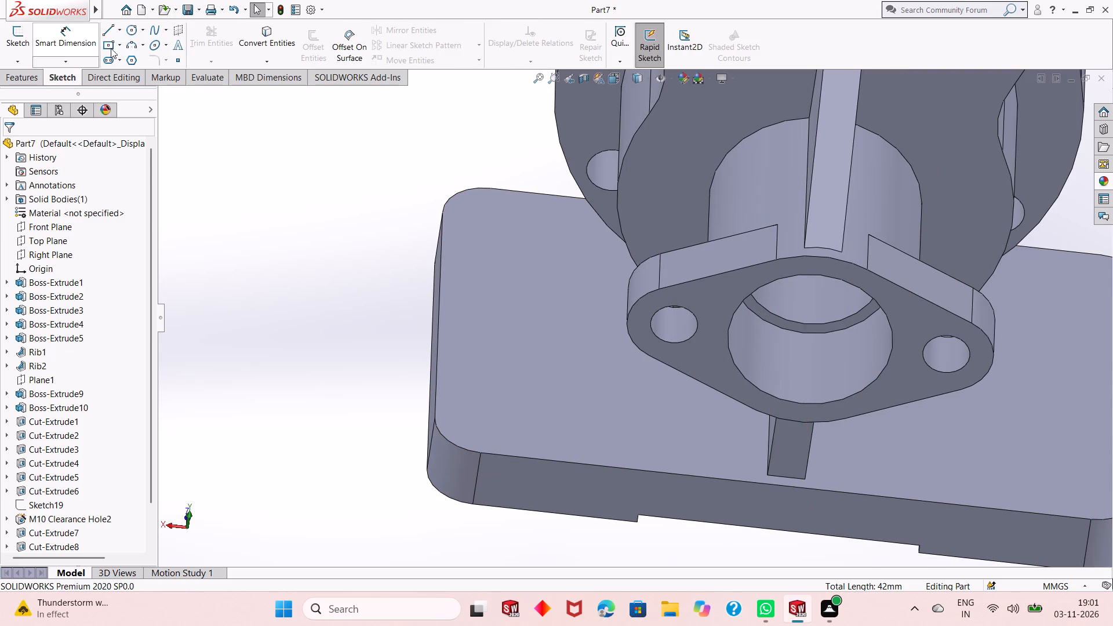
pyautogui.click(504, 294)
pyautogui.click(555, 257)
pyautogui.click(315, 223)
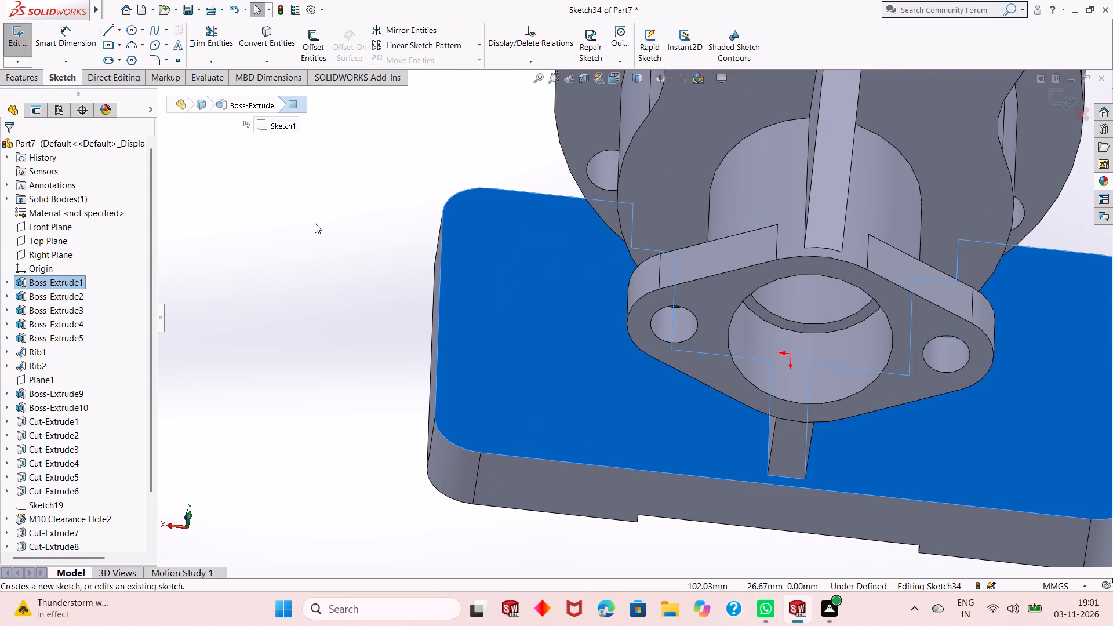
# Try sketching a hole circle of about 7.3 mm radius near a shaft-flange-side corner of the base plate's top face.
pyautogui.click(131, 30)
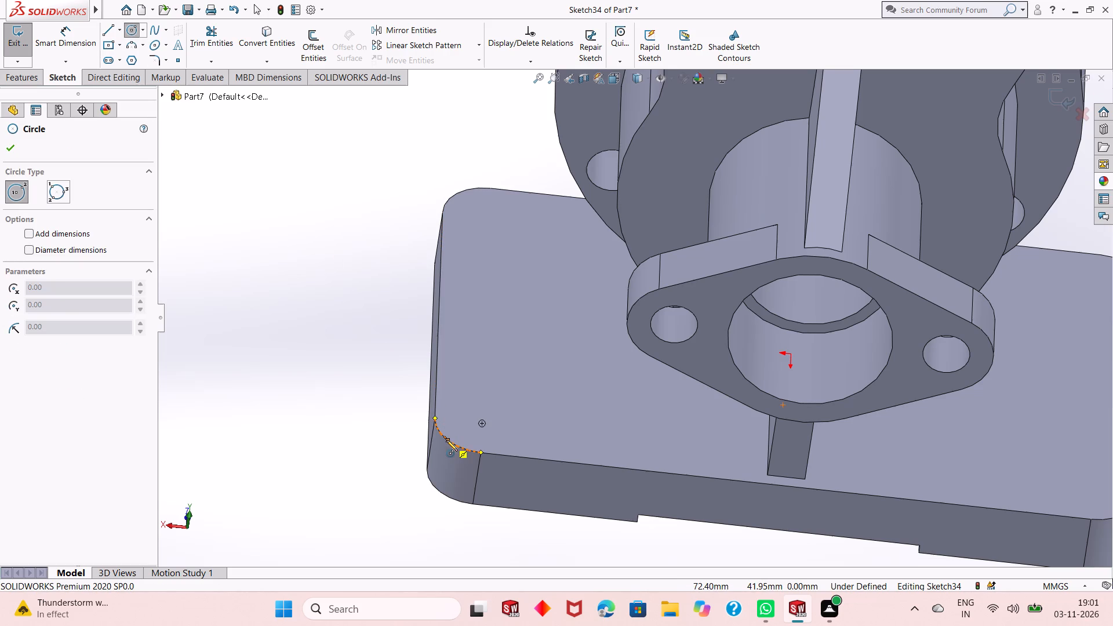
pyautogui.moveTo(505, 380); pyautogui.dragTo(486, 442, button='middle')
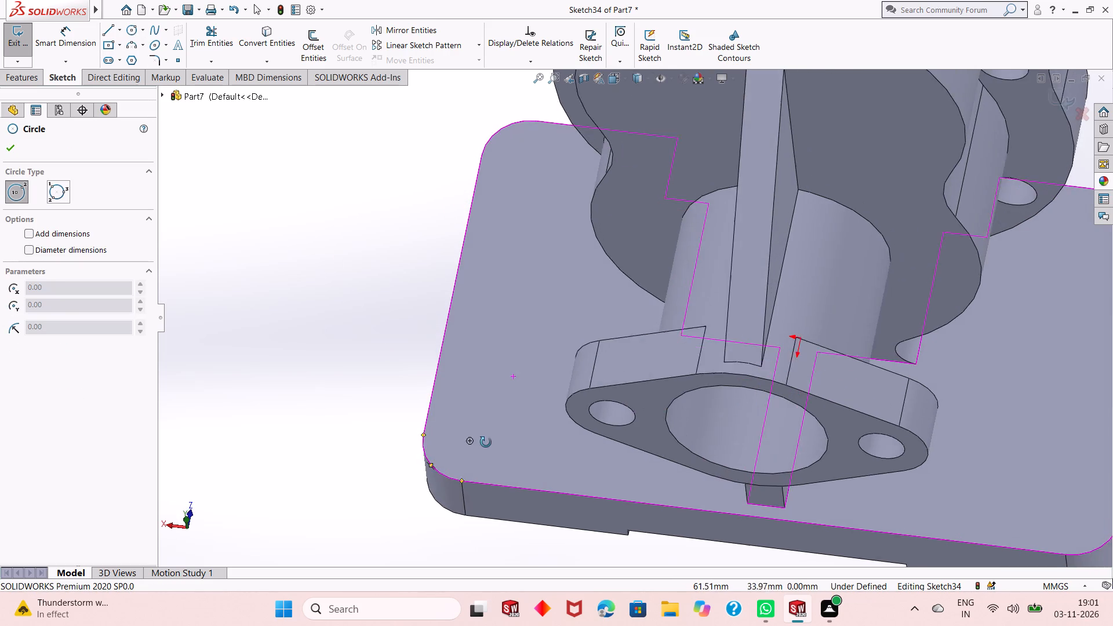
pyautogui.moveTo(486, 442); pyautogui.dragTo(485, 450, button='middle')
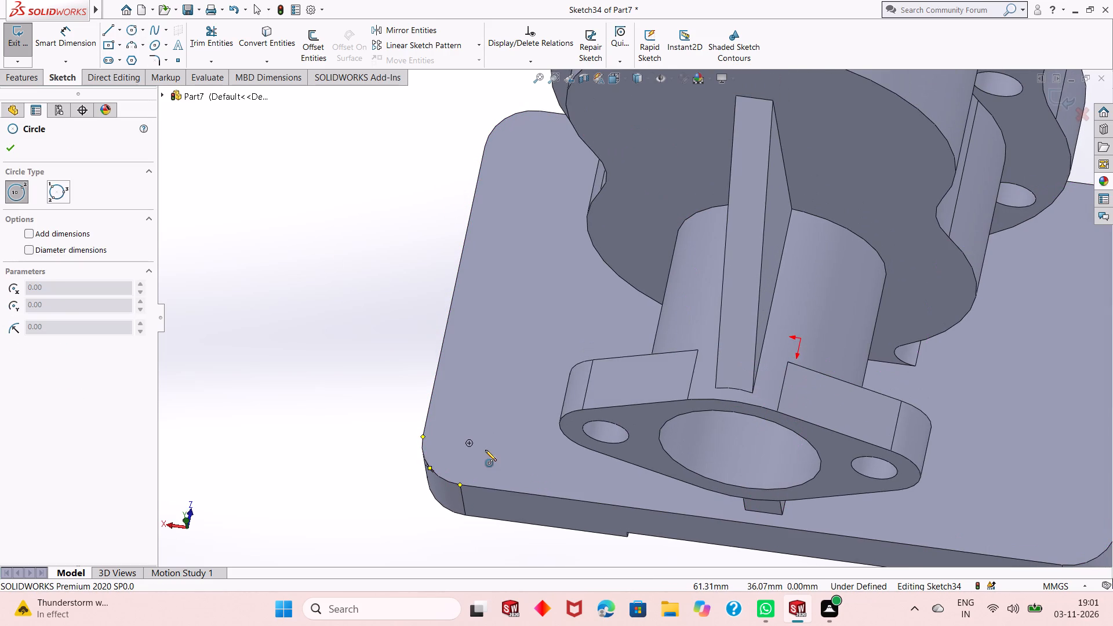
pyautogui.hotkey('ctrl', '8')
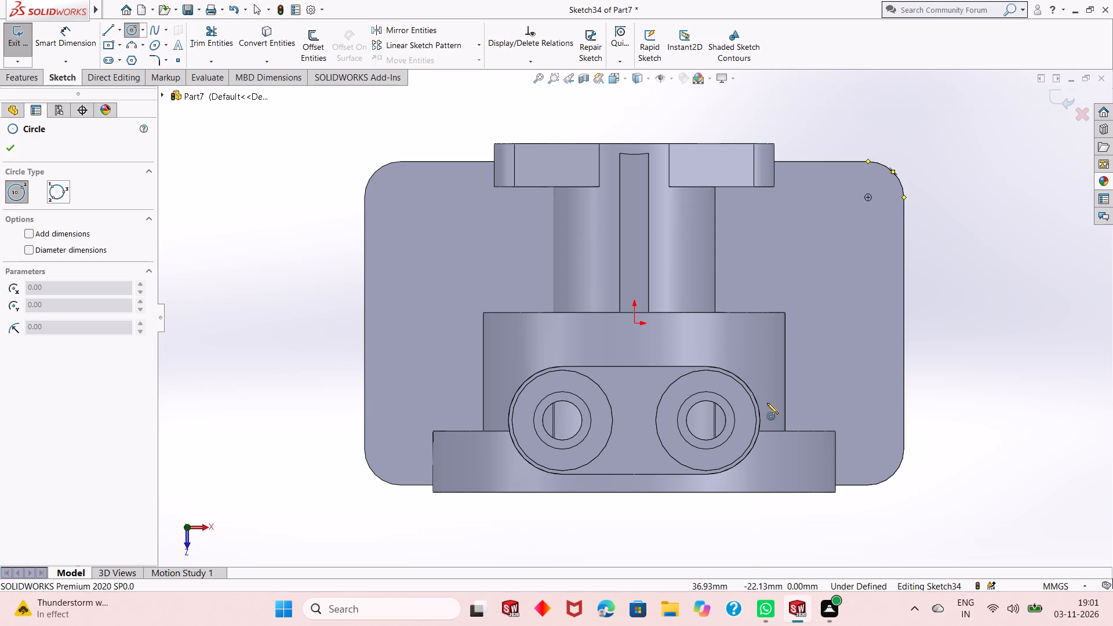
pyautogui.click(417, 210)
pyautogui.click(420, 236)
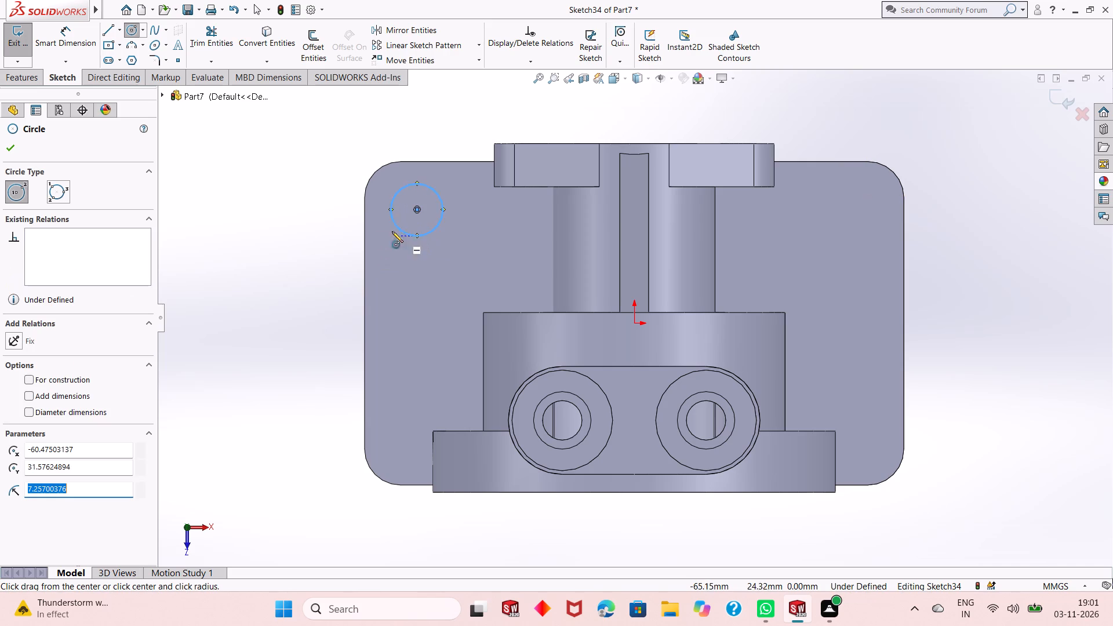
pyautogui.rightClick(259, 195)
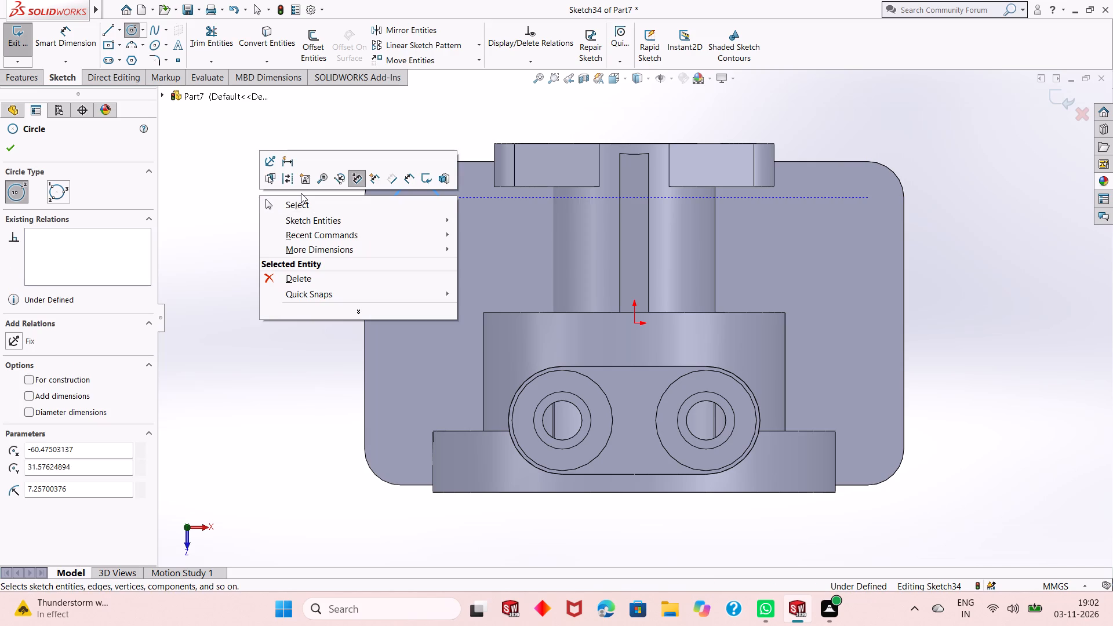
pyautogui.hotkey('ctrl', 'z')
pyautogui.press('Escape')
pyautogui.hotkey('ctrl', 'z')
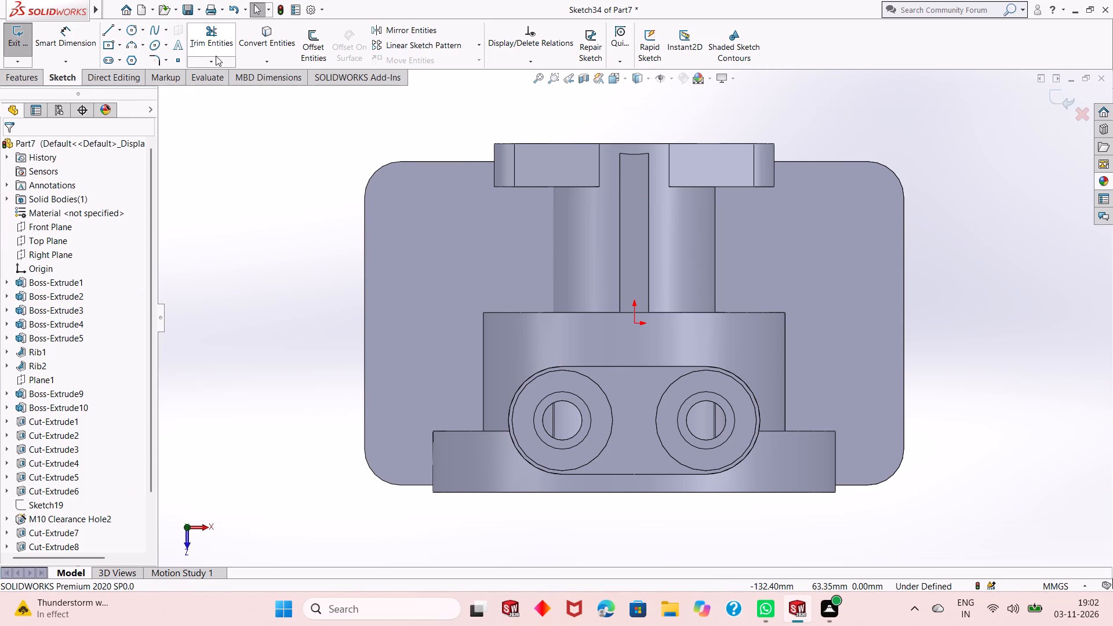
# Place four sketch points near the base plate's corners, about 59 to 64 mm in X and 32 mm in Z from the origin.
pyautogui.click(178, 61)
pyautogui.click(406, 209)
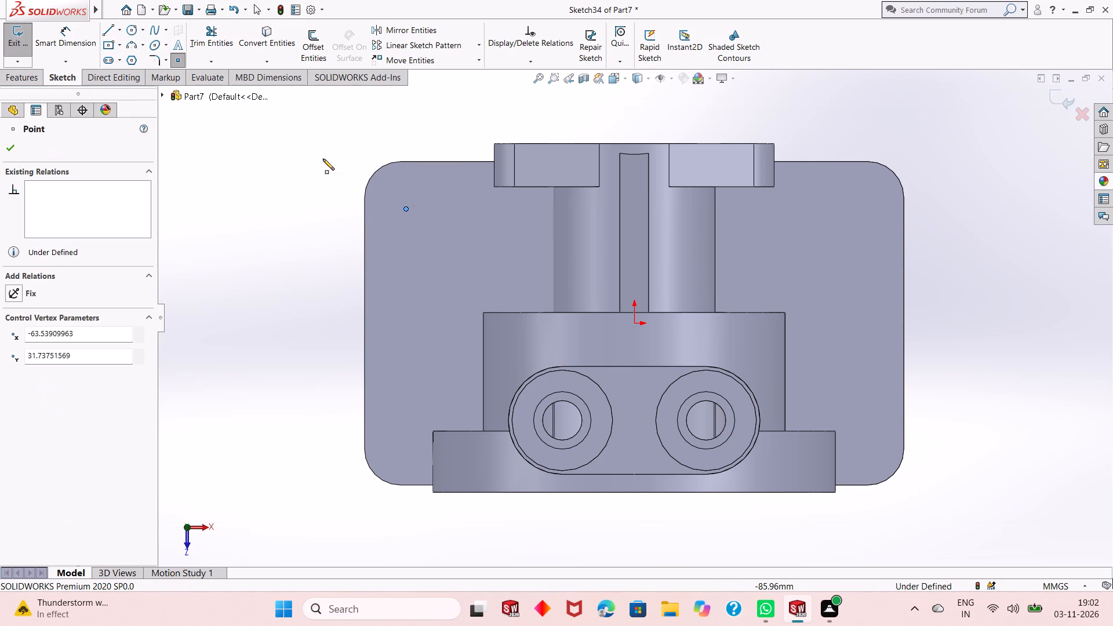
pyautogui.rightClick(323, 159)
pyautogui.click(343, 168)
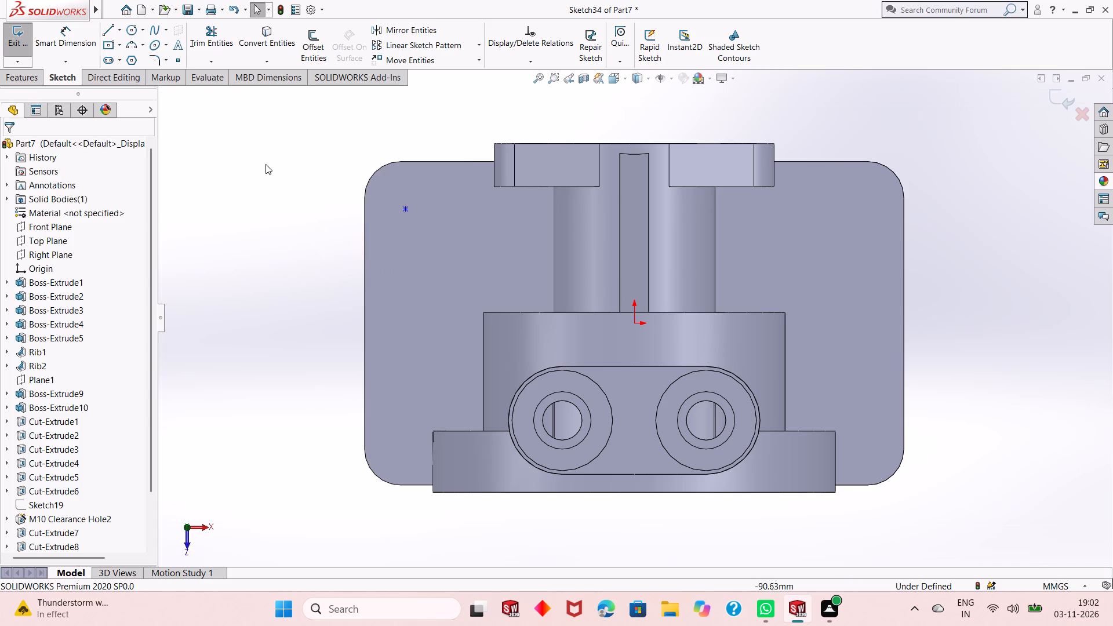
pyautogui.click(179, 54)
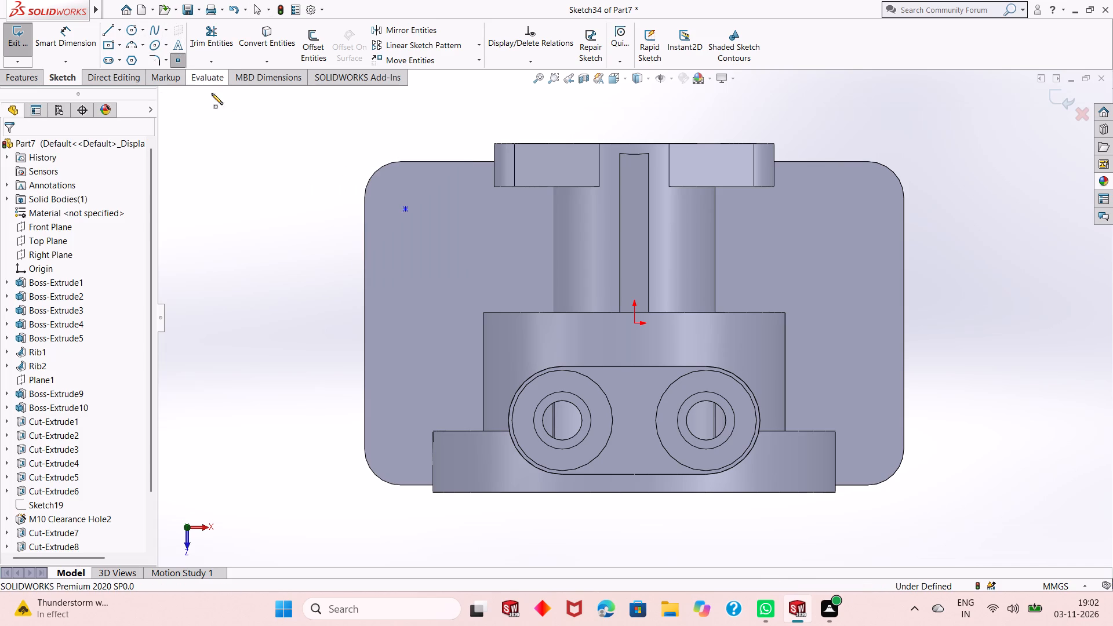
pyautogui.click(408, 438)
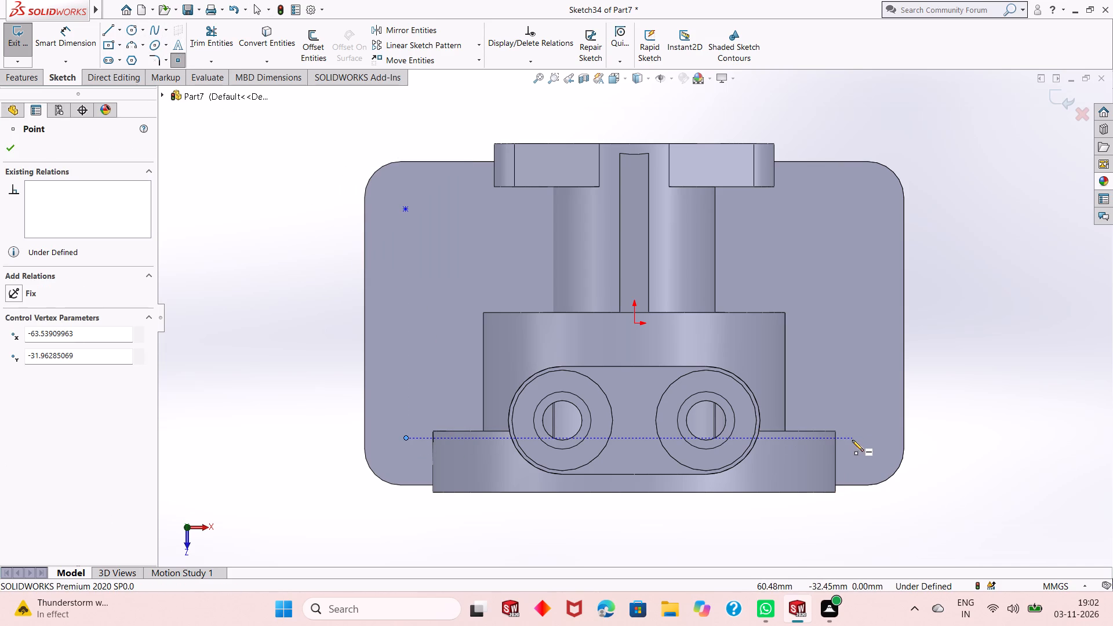
pyautogui.click(852, 440)
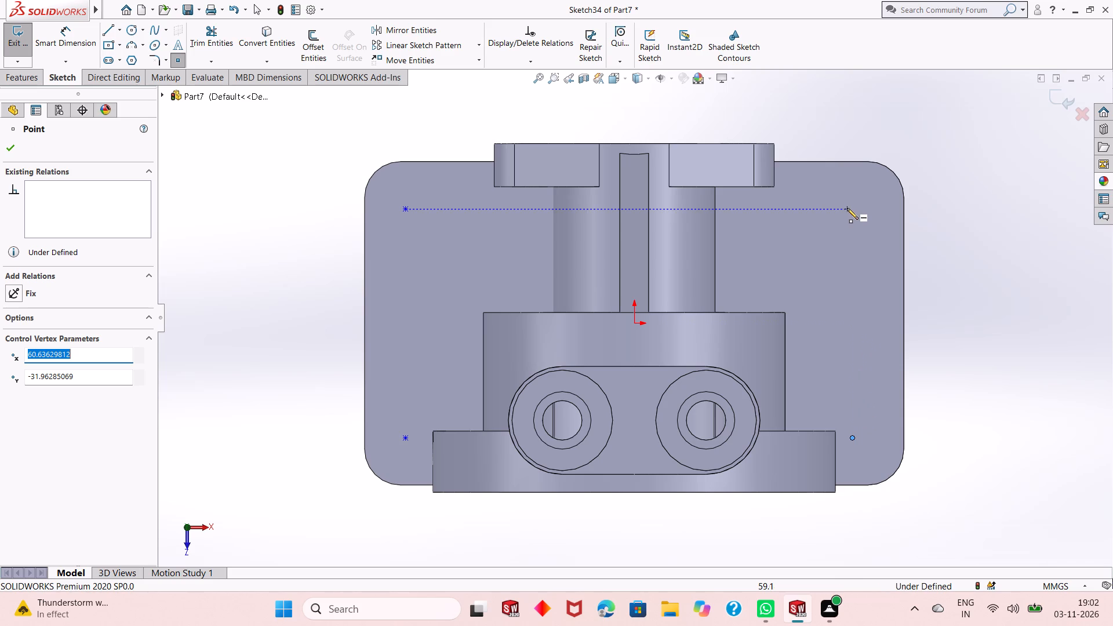
pyautogui.click(846, 211)
pyautogui.rightClick(277, 235)
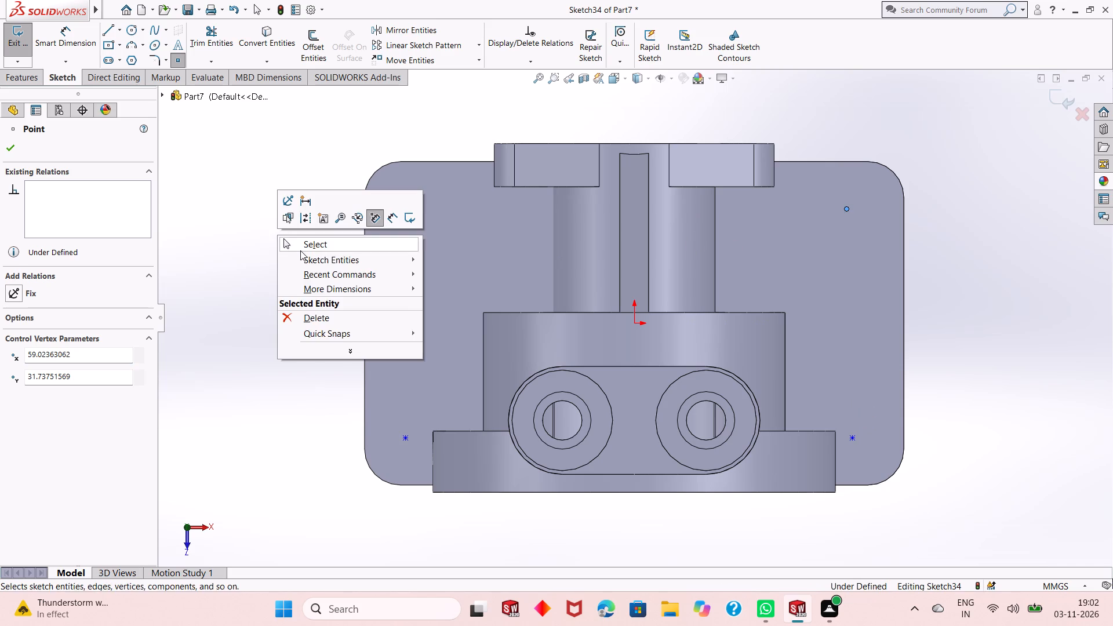
pyautogui.click(300, 250)
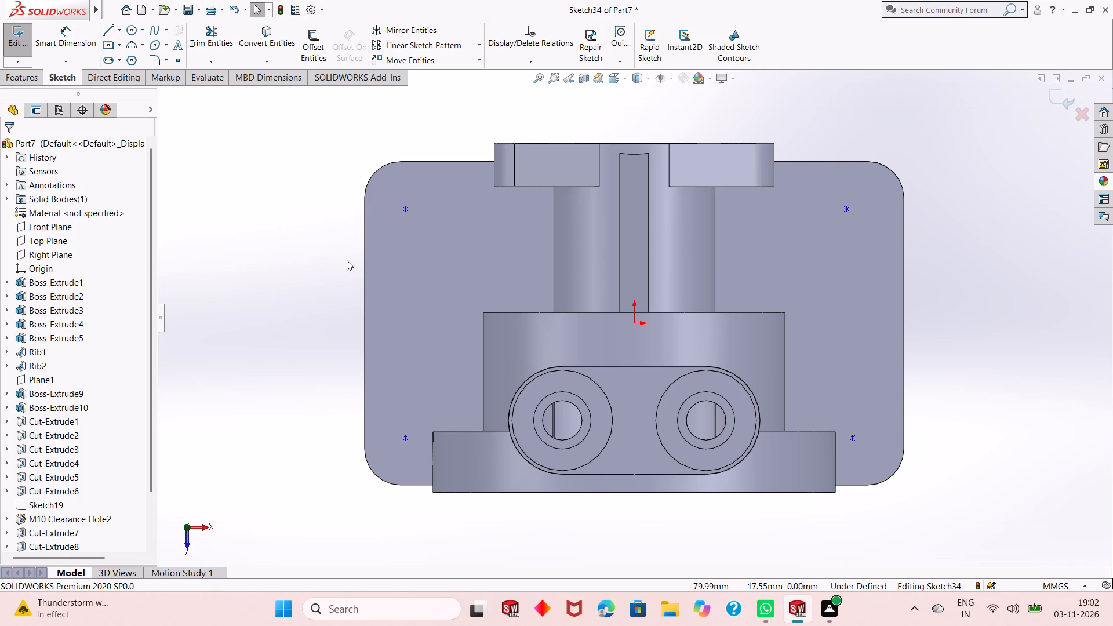
# Dimension the spacing between the two hole points on the base plate's negative-X side to 60 mm.
pyautogui.click(67, 44)
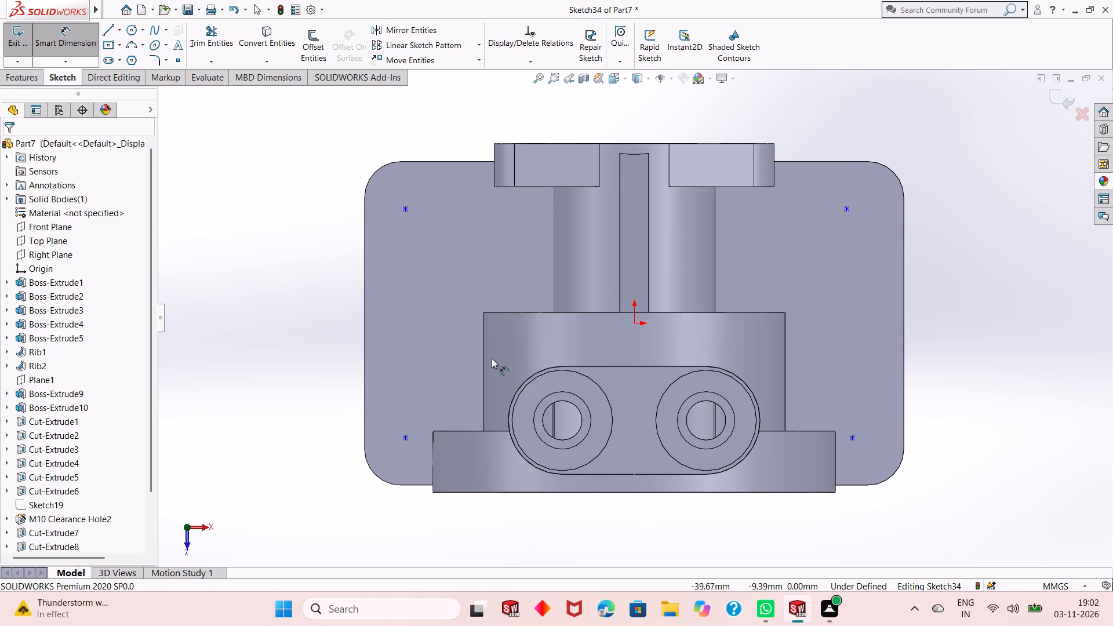
pyautogui.click(404, 212)
pyautogui.click(402, 438)
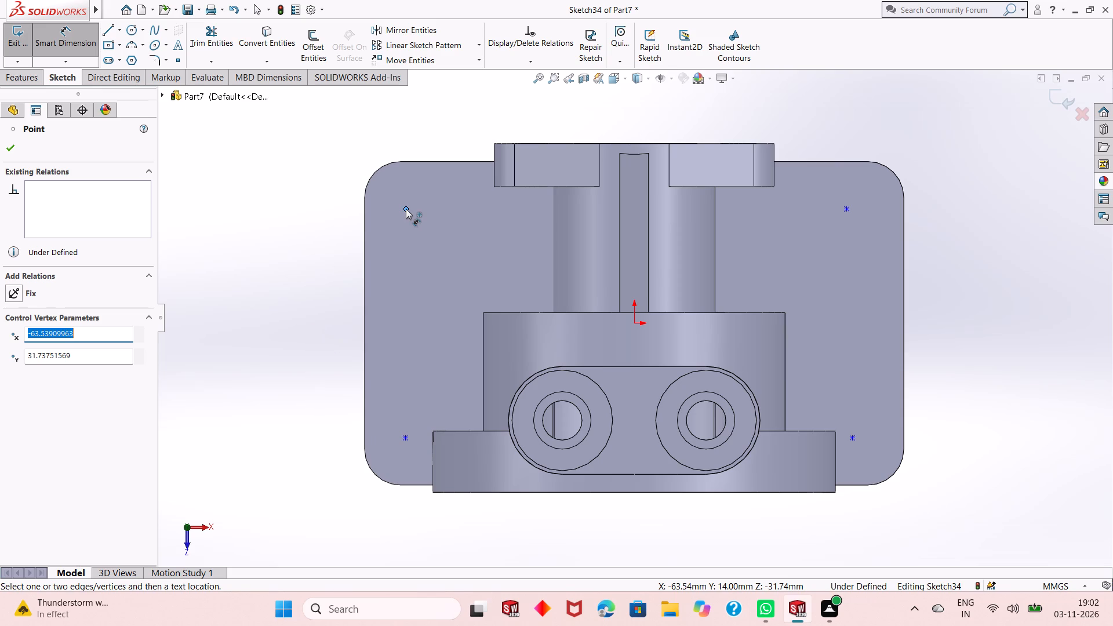
pyautogui.click(406, 209)
pyautogui.click(405, 436)
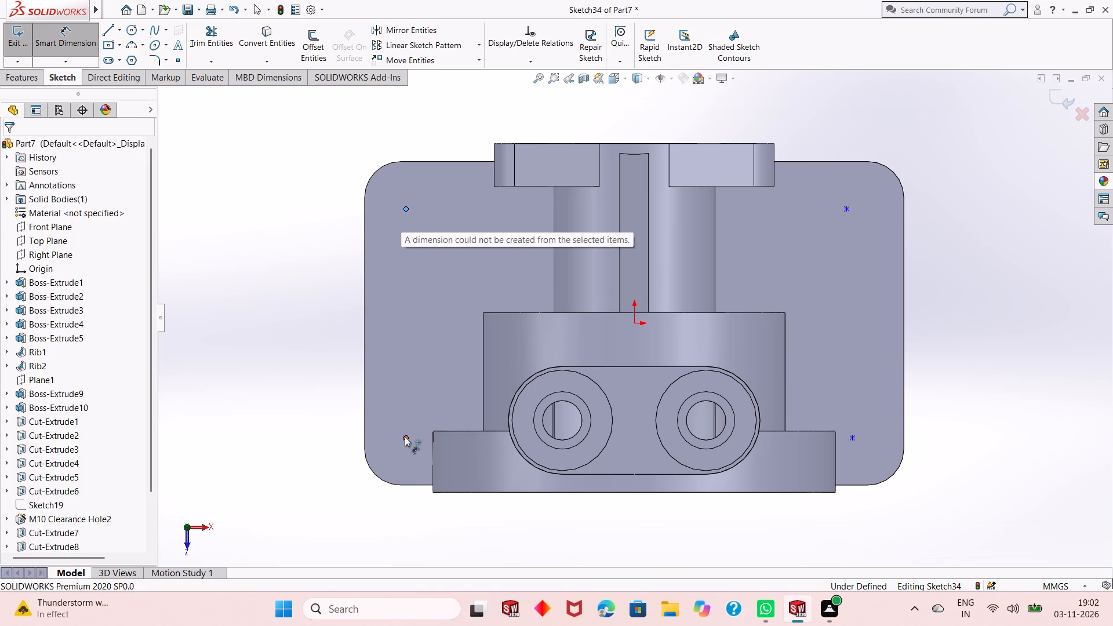
pyautogui.click(297, 423)
pyautogui.write('60')
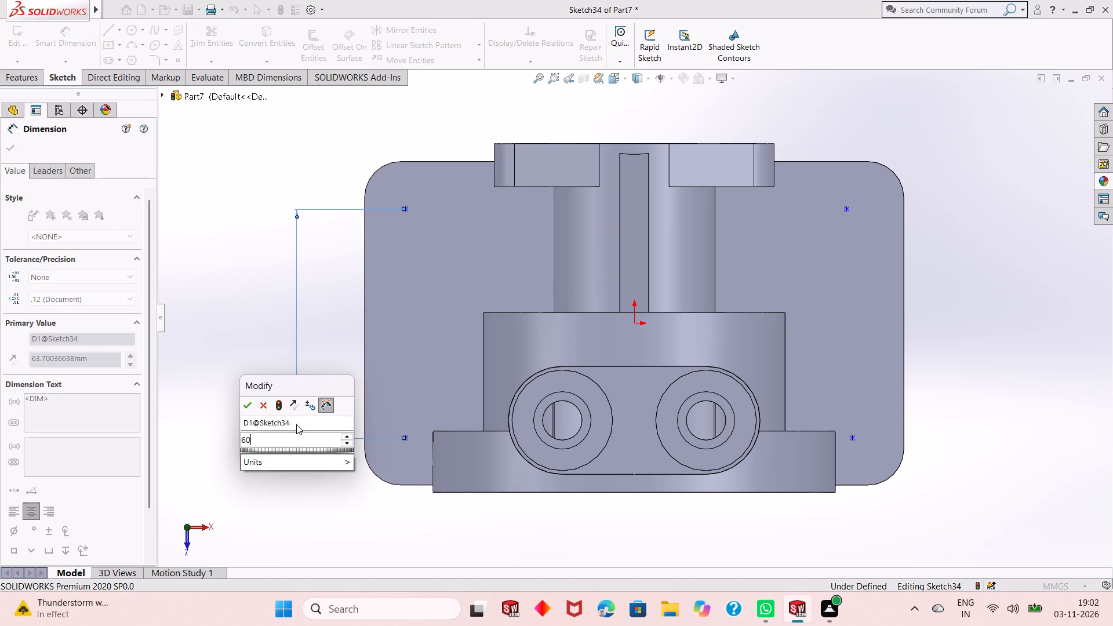
pyautogui.press('Return')
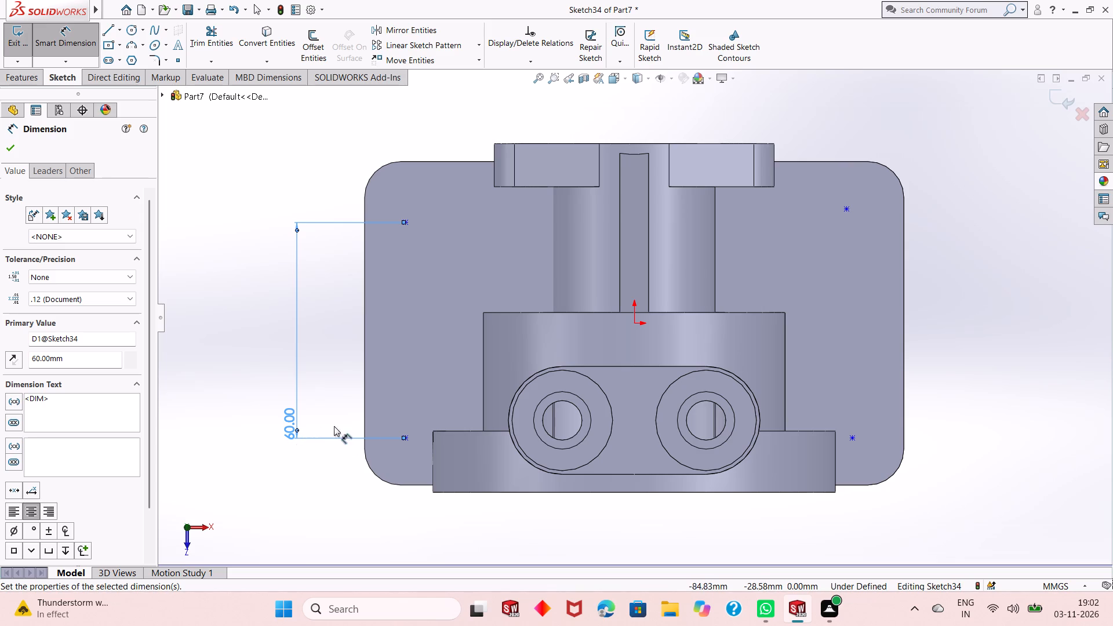
# Set the distance from the cavity-side hole point on the negative-X side to the base plate's nearby long edge to 17 mm.
pyautogui.click(408, 441)
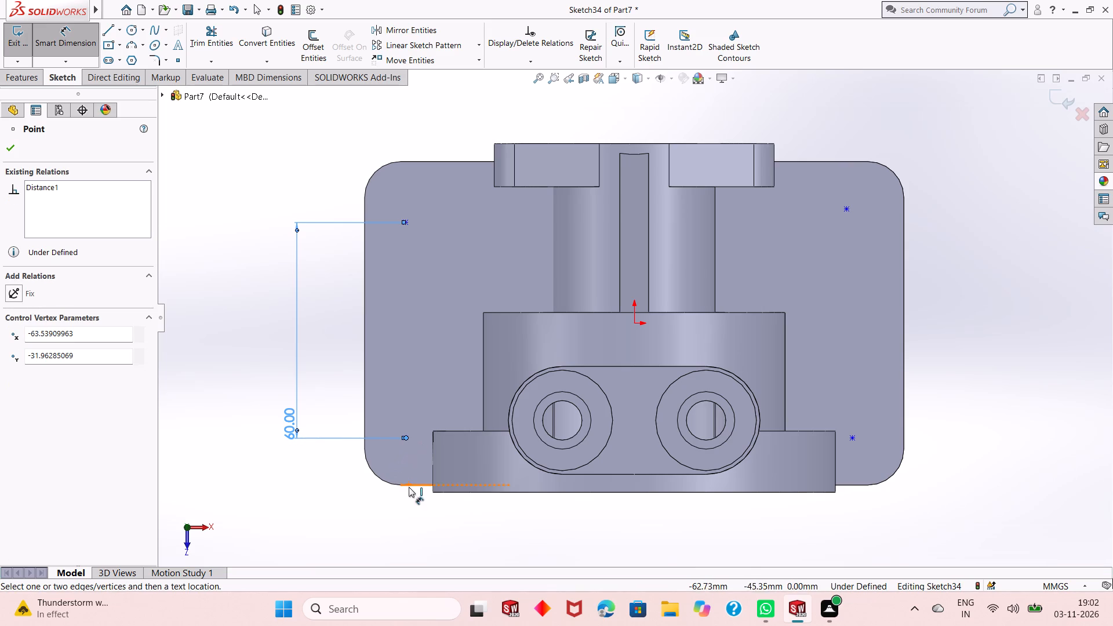
pyautogui.click(415, 485)
pyautogui.click(312, 485)
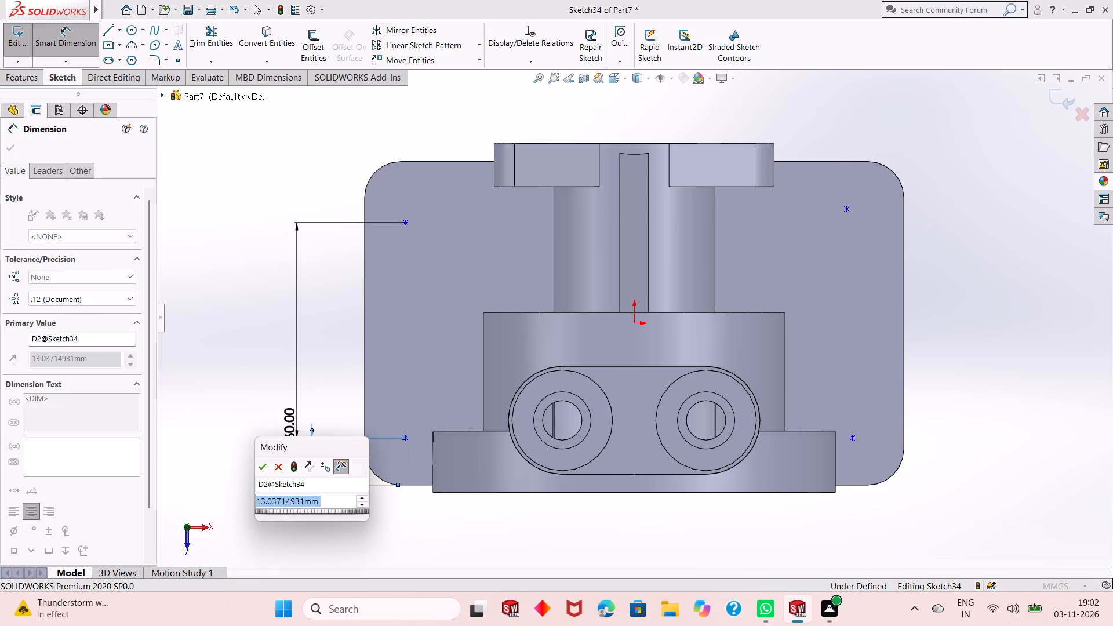
pyautogui.write('17')
pyautogui.press('Return')
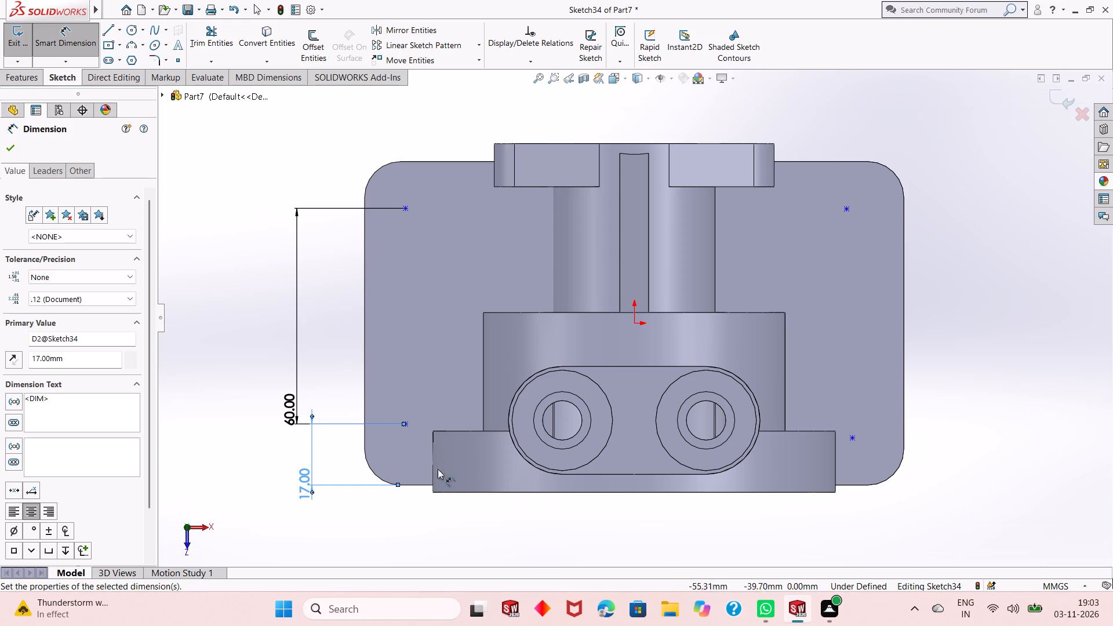
# Dimension the X spacing between the two hole points nearest the cavity flange to 125 mm.
pyautogui.click(406, 427)
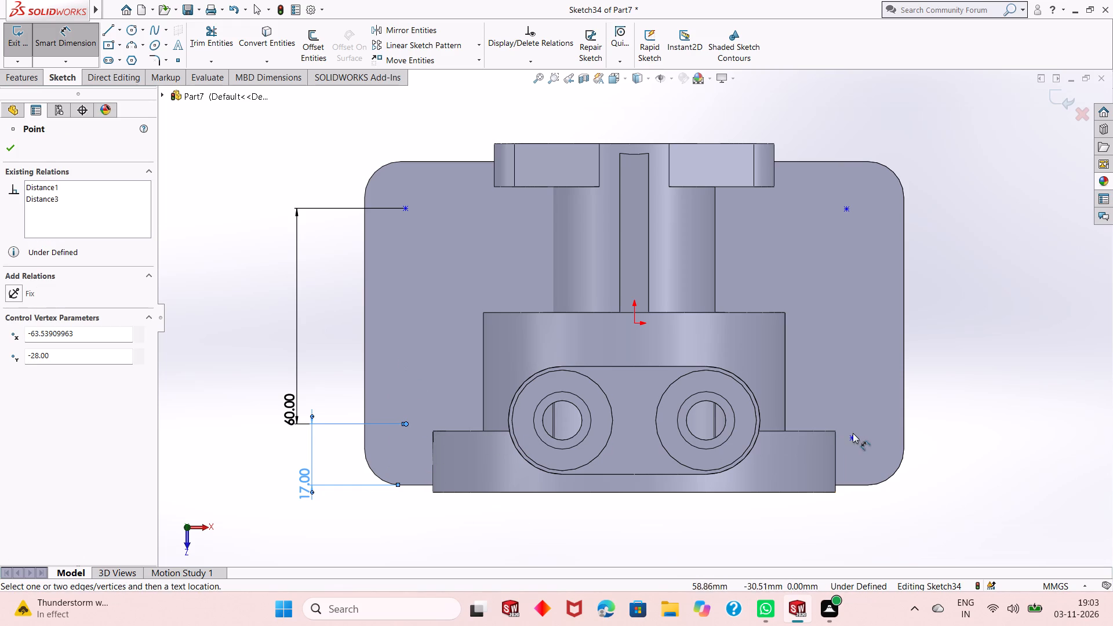
pyautogui.click(852, 438)
pyautogui.click(727, 532)
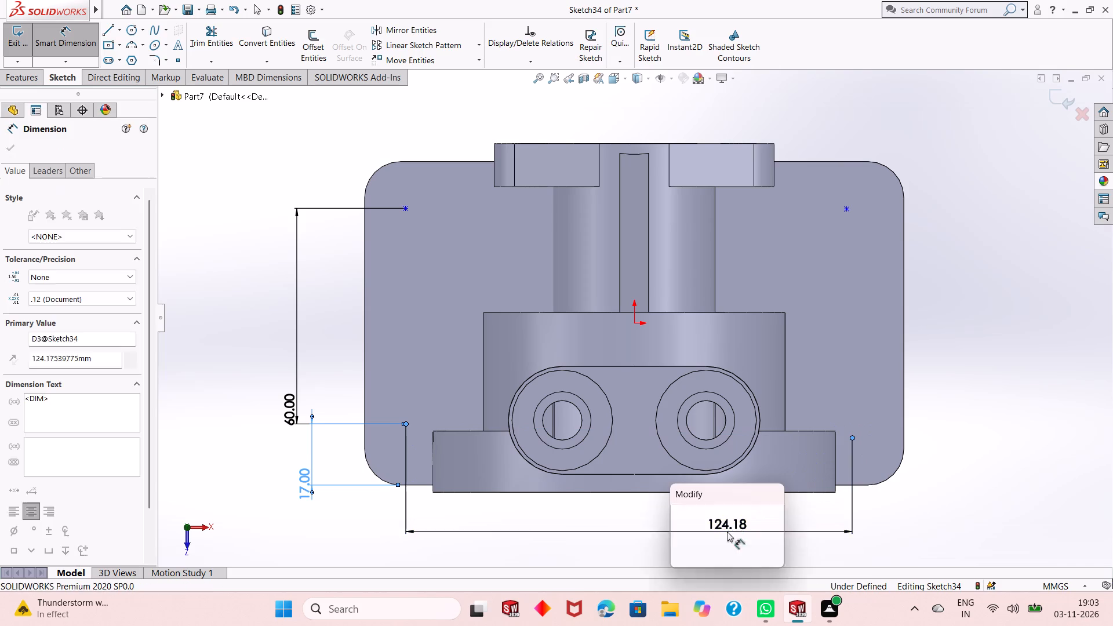
pyautogui.write('125')
pyautogui.press('Return')
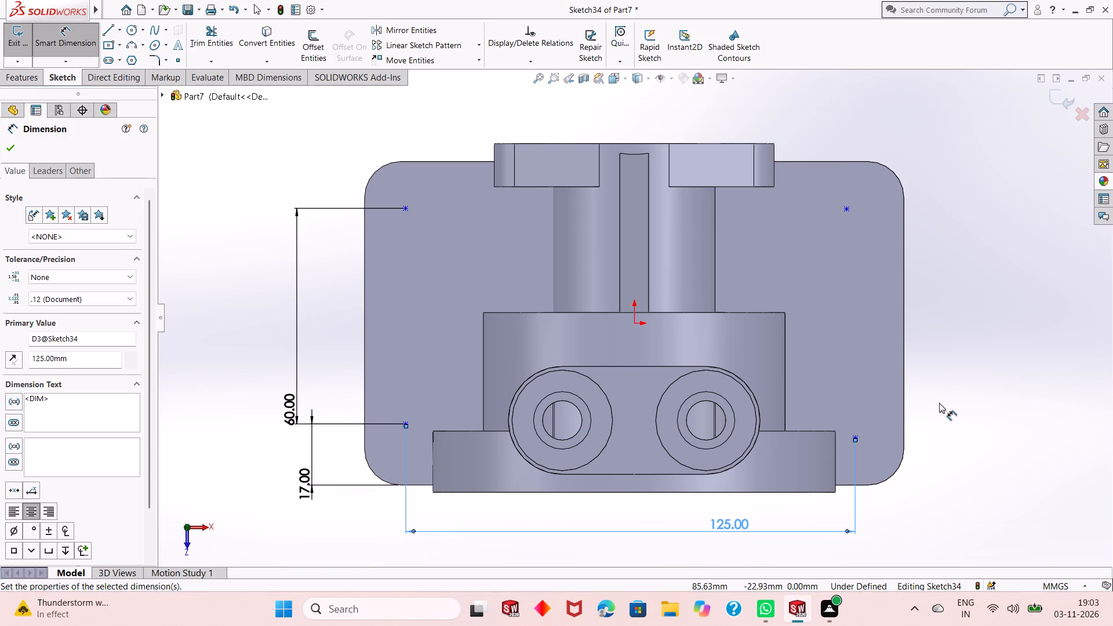
pyautogui.rightClick(927, 329)
pyautogui.click(946, 371)
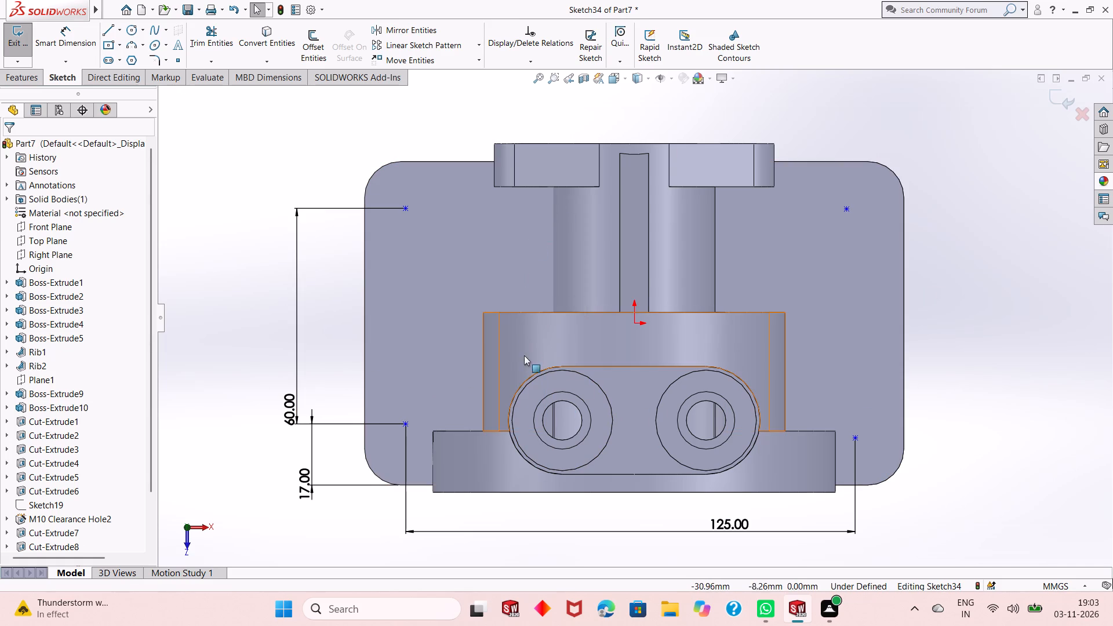
# Sketch a vertical construction centerline about 6.25 mm long from the origin toward the cavity flange.
pyautogui.scroll(1, 537, 378)
pyautogui.scroll(-1, 550, 306)
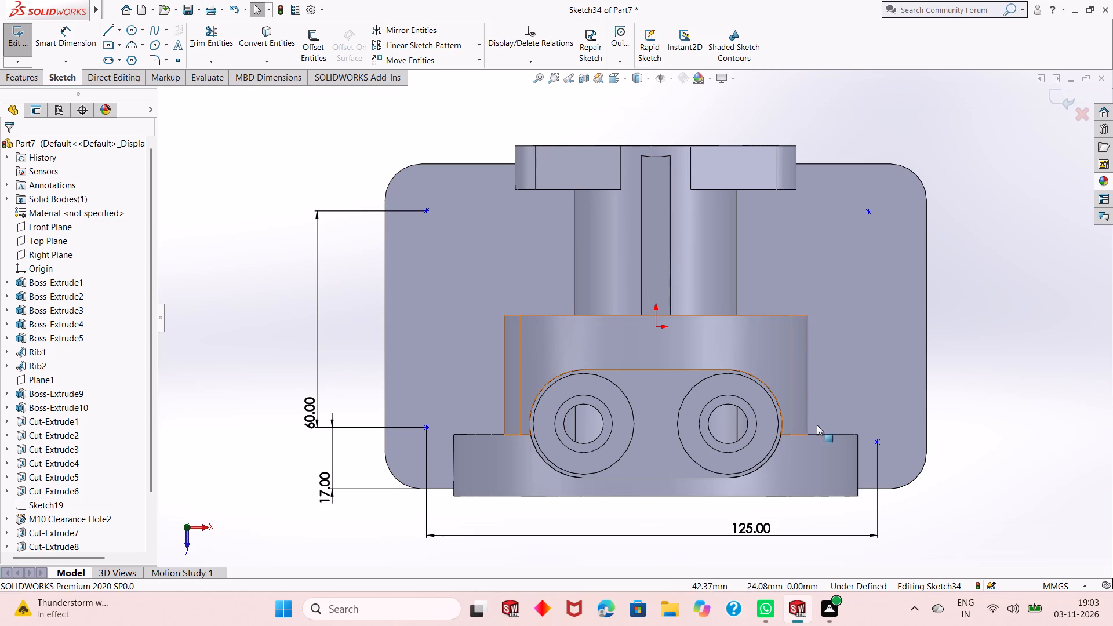
pyautogui.click(121, 35)
pyautogui.click(140, 65)
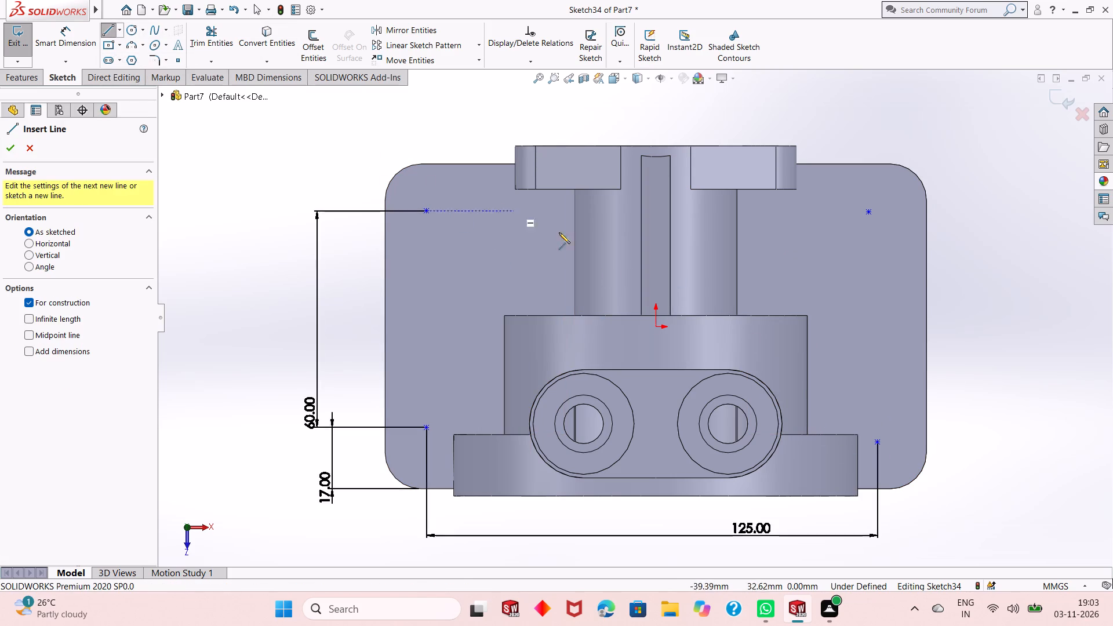
pyautogui.click(655, 327)
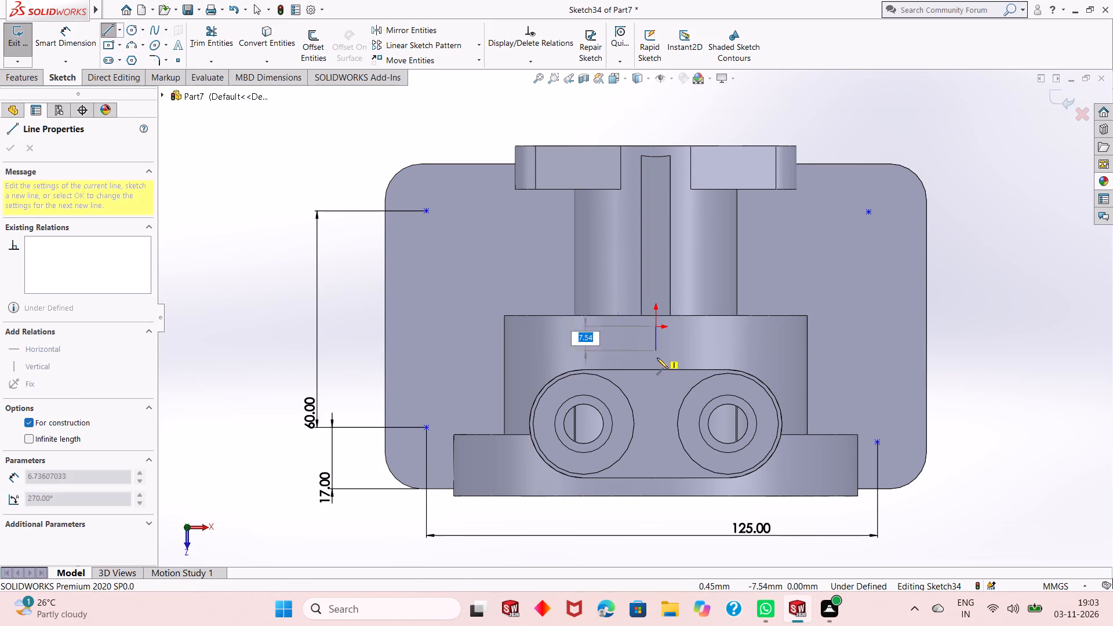
pyautogui.click(656, 349)
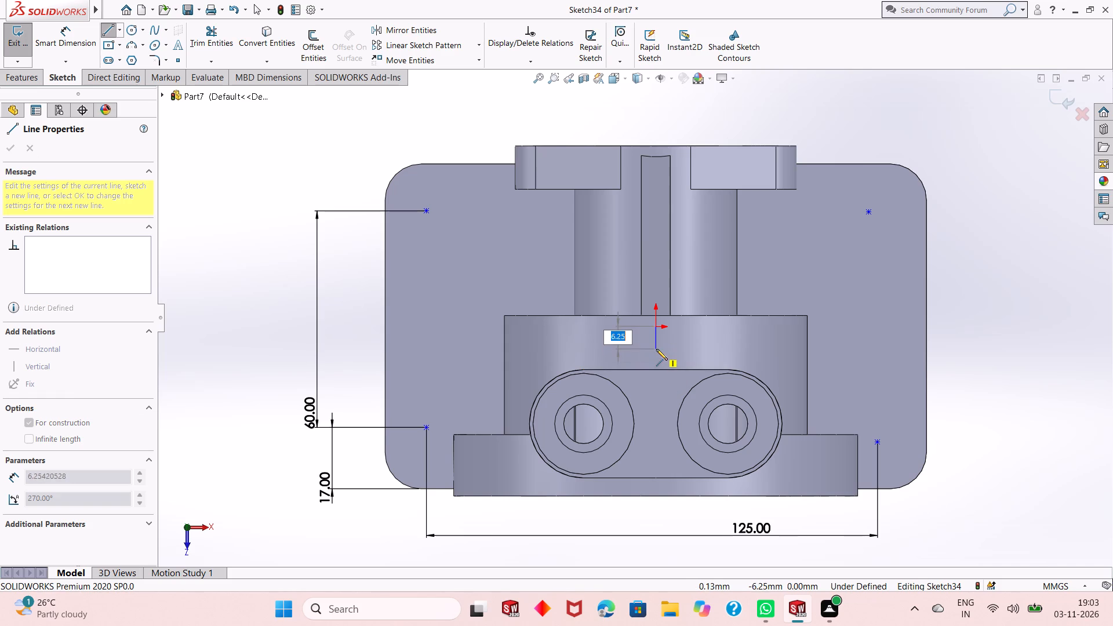
pyautogui.rightClick(656, 349)
pyautogui.click(674, 359)
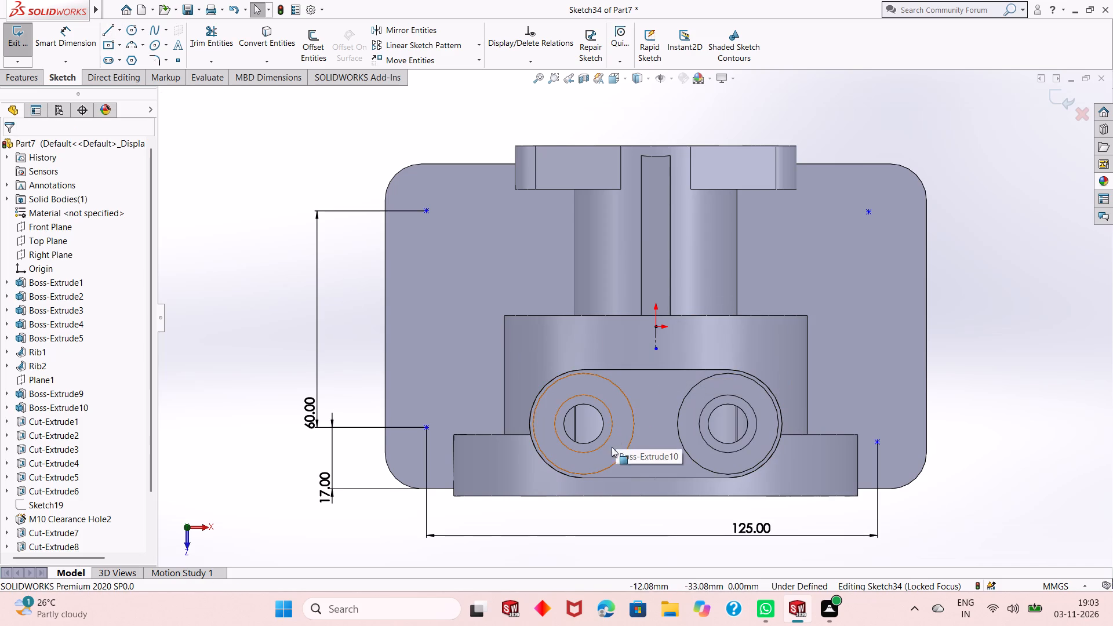
# Make the two hole points nearest the cavity flange symmetric about the construction centerline.
pyautogui.click(427, 429)
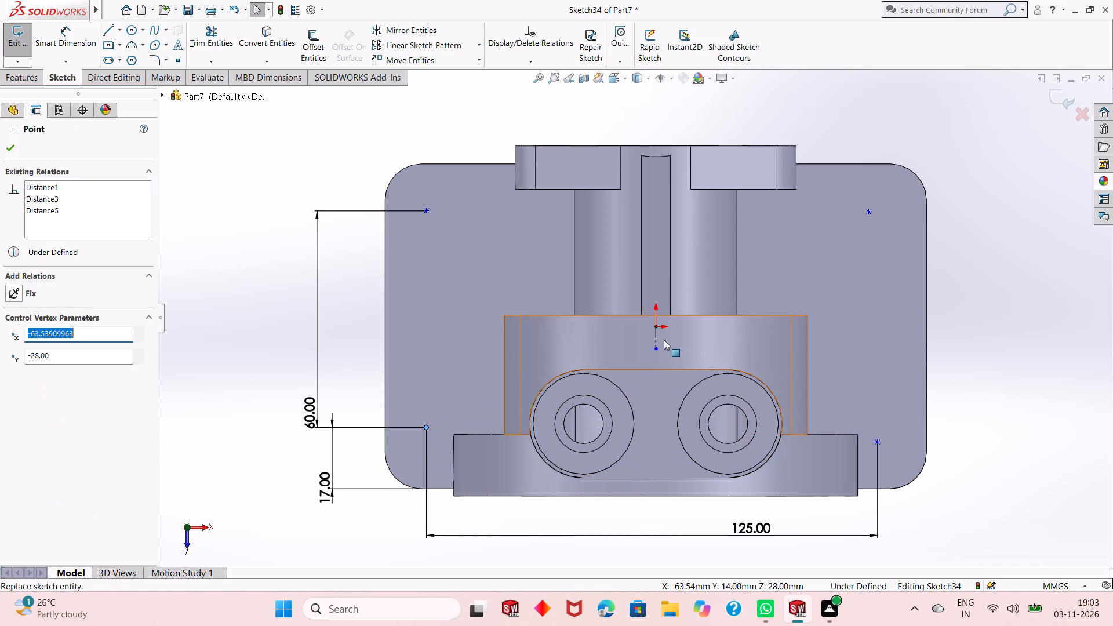
pyautogui.keyDown('ctrl'); pyautogui.click(657, 339); pyautogui.keyUp('ctrl')
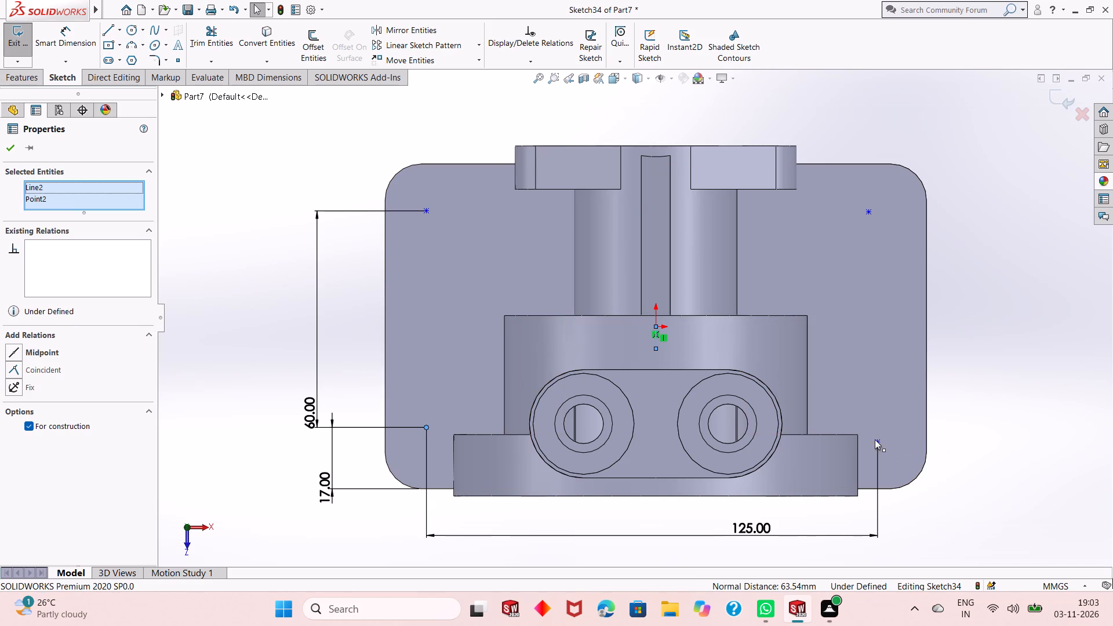
pyautogui.keyDown('ctrl'); pyautogui.click(875, 441); pyautogui.keyUp('ctrl')
pyautogui.click(907, 389)
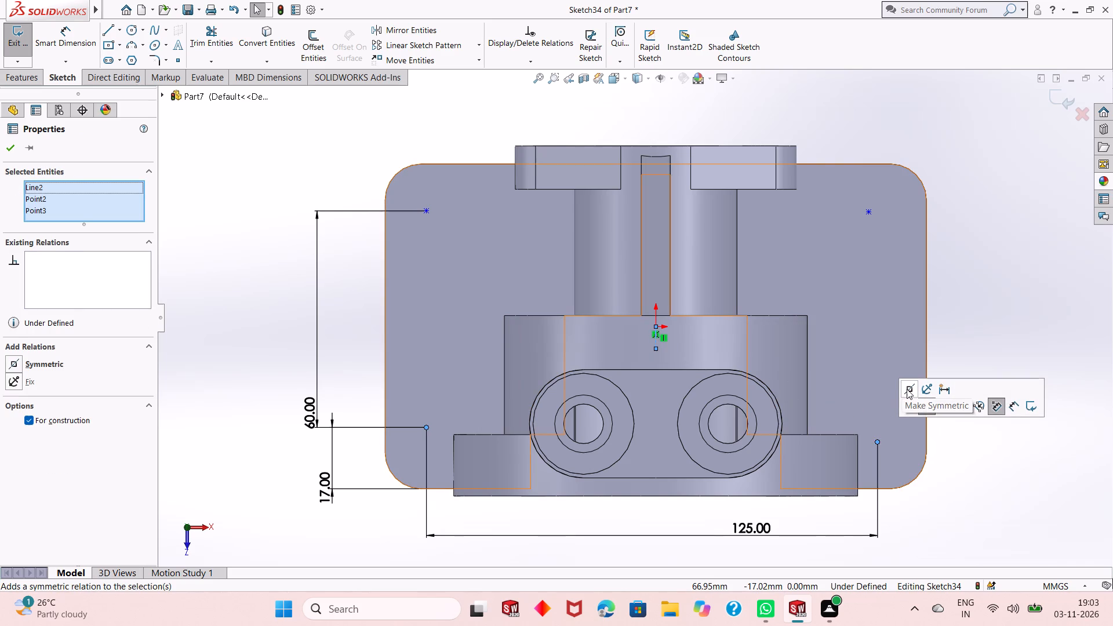
pyautogui.click(8, 151)
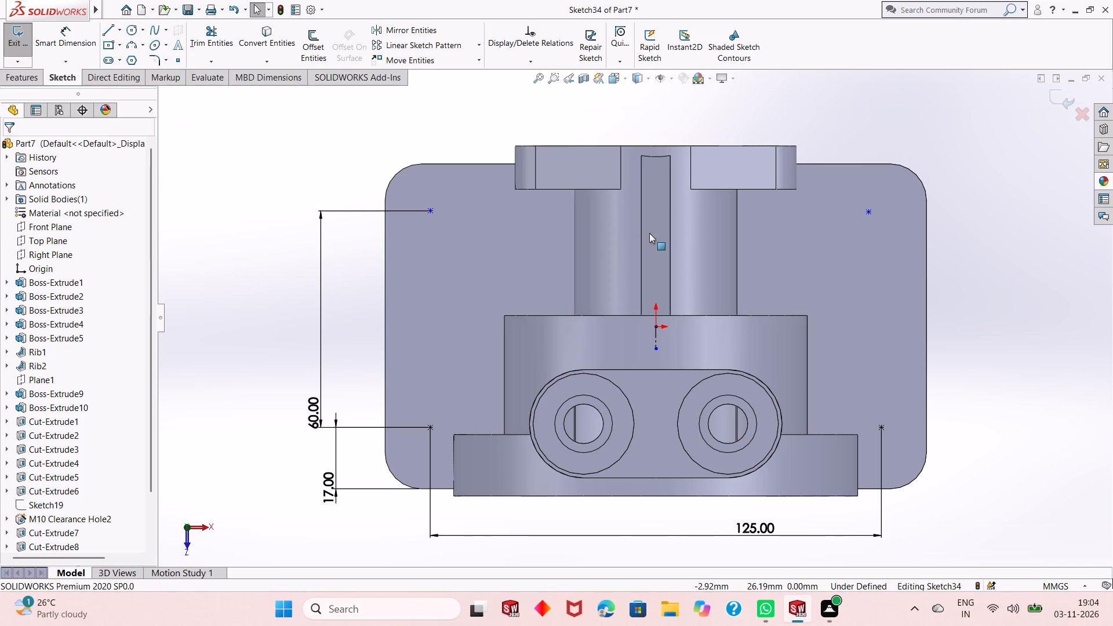
# Add vertical relations between the two hole points on the negative-X side and between the two on the positive-X side.
pyautogui.click(430, 429)
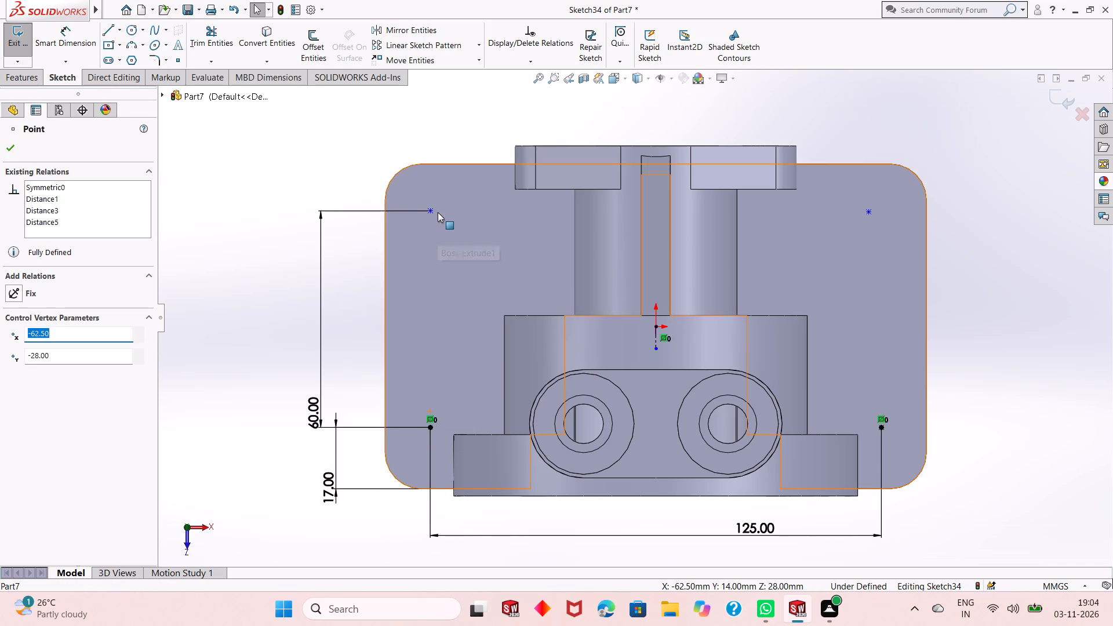
pyautogui.keyDown('ctrl'); pyautogui.click(431, 211); pyautogui.keyUp('ctrl')
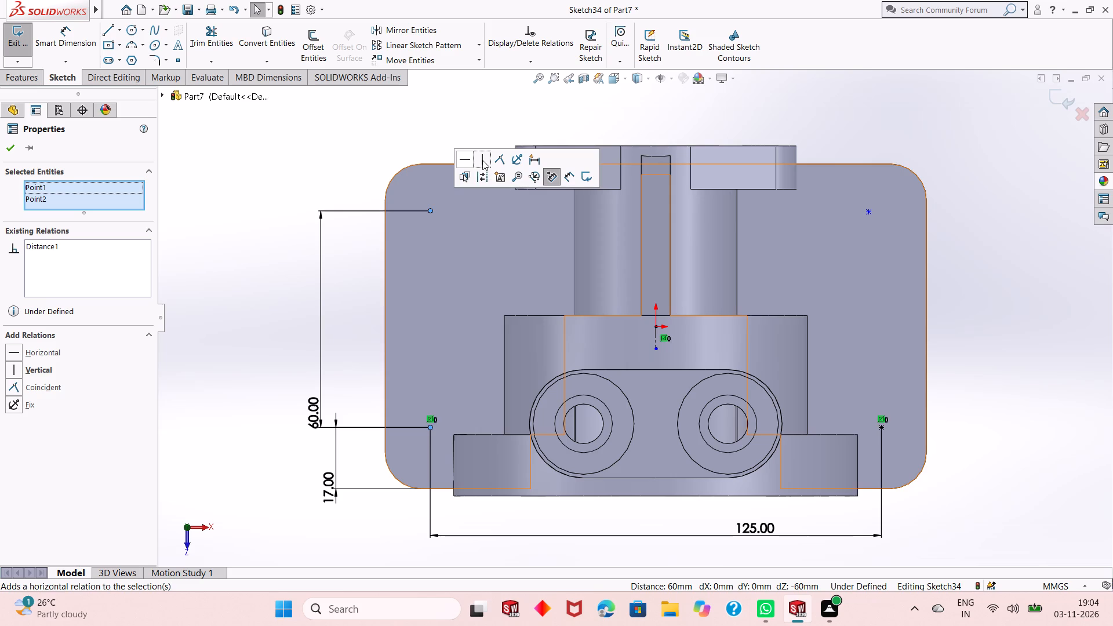
pyautogui.click(482, 160)
pyautogui.click(13, 148)
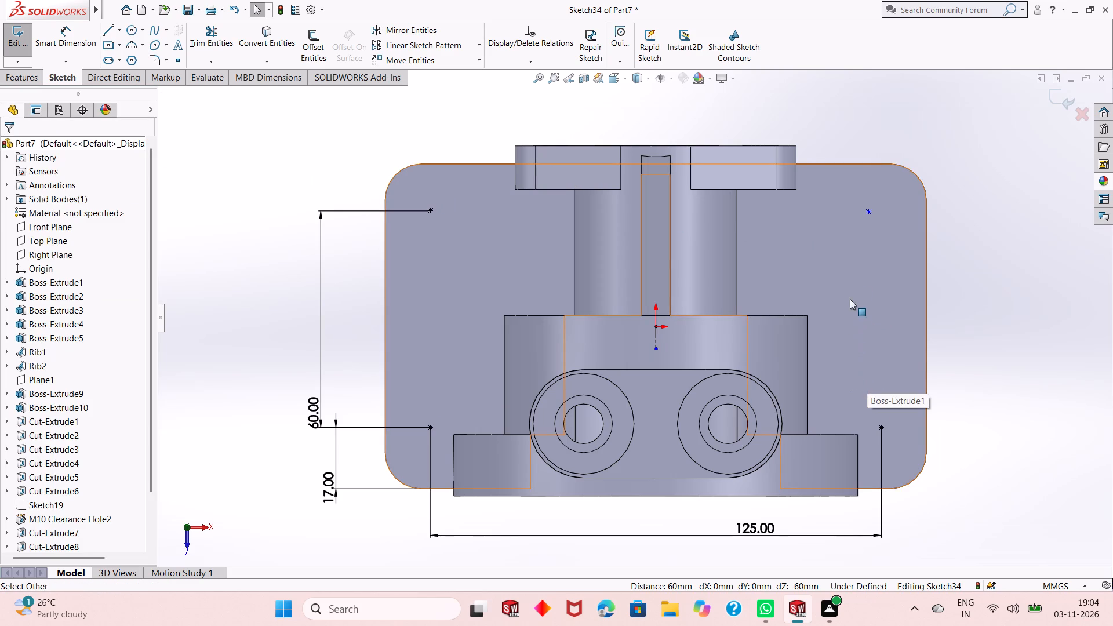
pyautogui.click(871, 214)
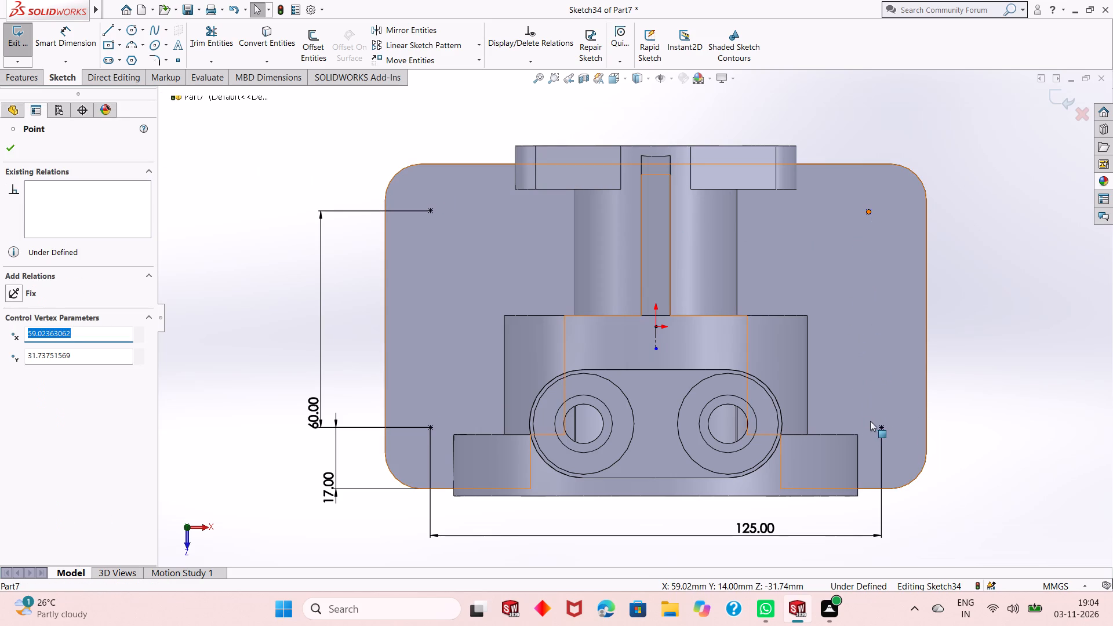
pyautogui.keyDown('ctrl'); pyautogui.click(879, 427); pyautogui.keyUp('ctrl')
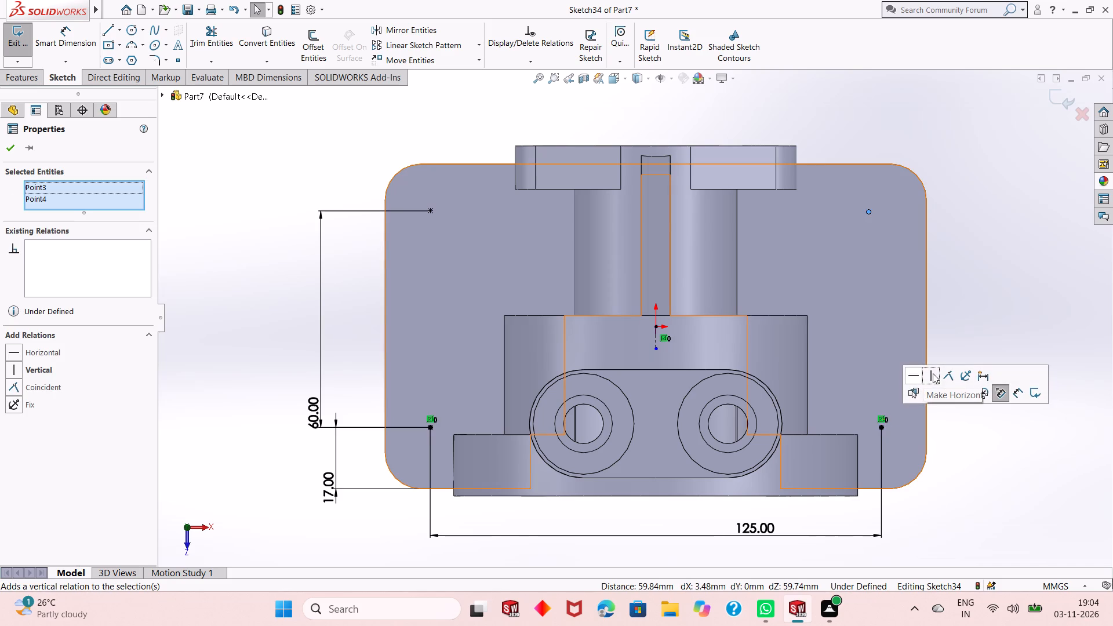
pyautogui.click(934, 373)
pyautogui.click(312, 176)
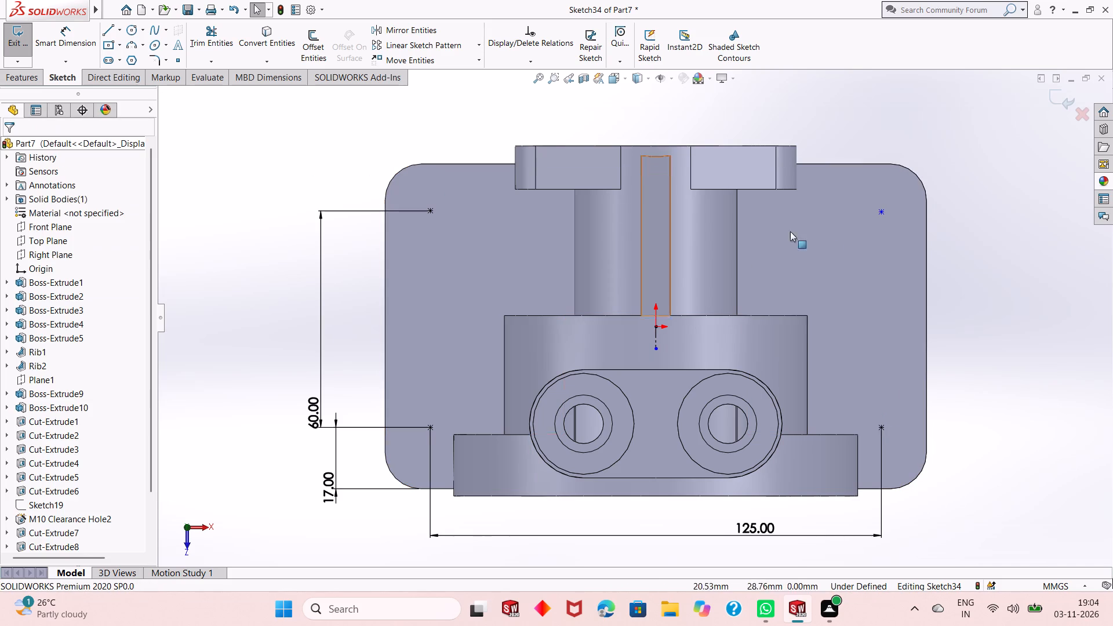
# Add a horizontal relation between the two hole points nearest the shaft flange.
pyautogui.click(881, 210)
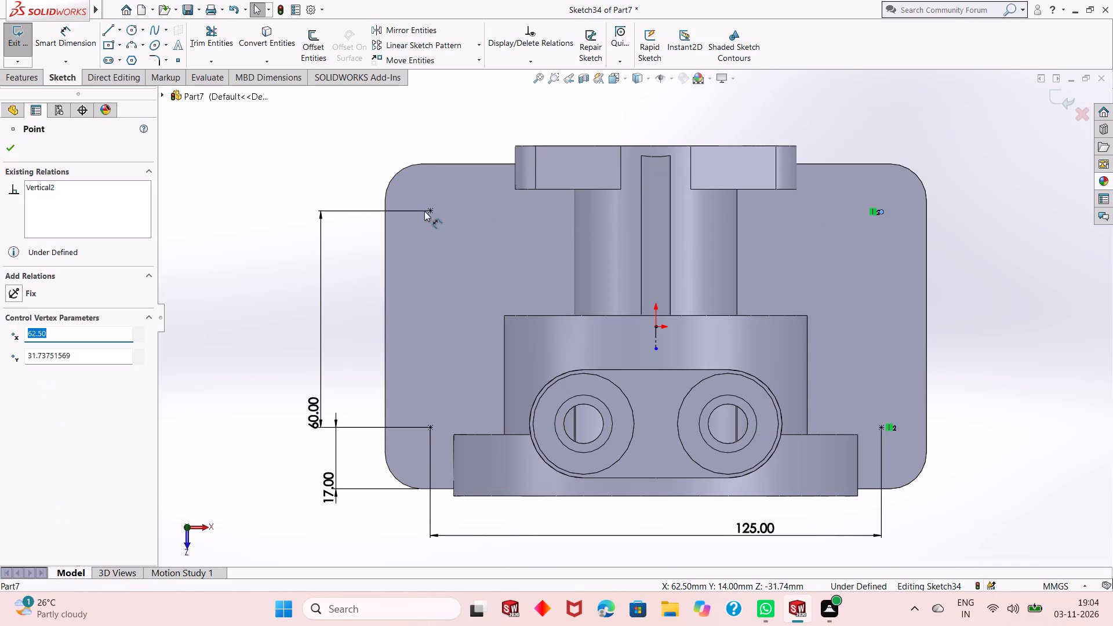
pyautogui.keyDown('ctrl'); pyautogui.click(430, 212); pyautogui.keyUp('ctrl')
pyautogui.click(464, 156)
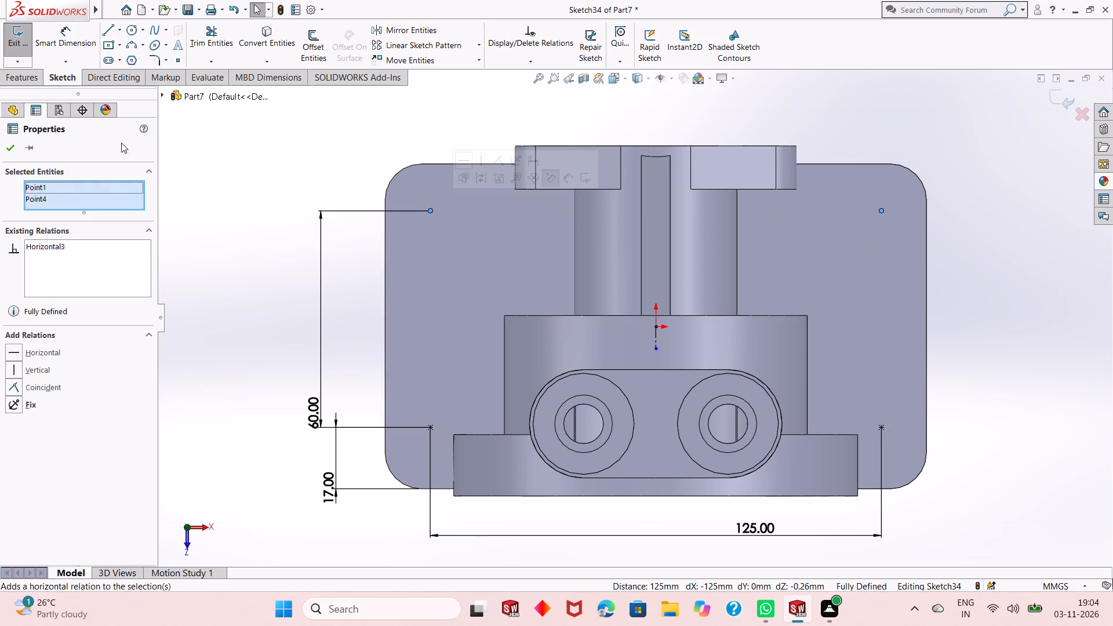
pyautogui.click(6, 149)
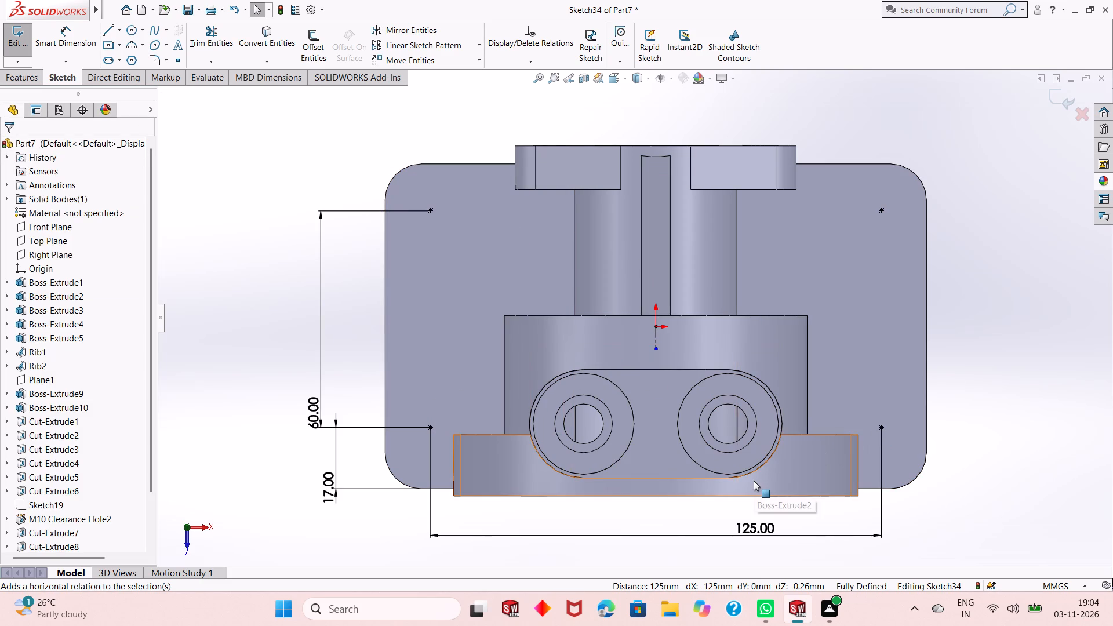
# Exit the base plate's hole-position sketch, keeping its points and dimensions.
pyautogui.moveTo(754, 481); pyautogui.dragTo(768, 411, button='middle')
pyautogui.scroll(2, 688, 471)
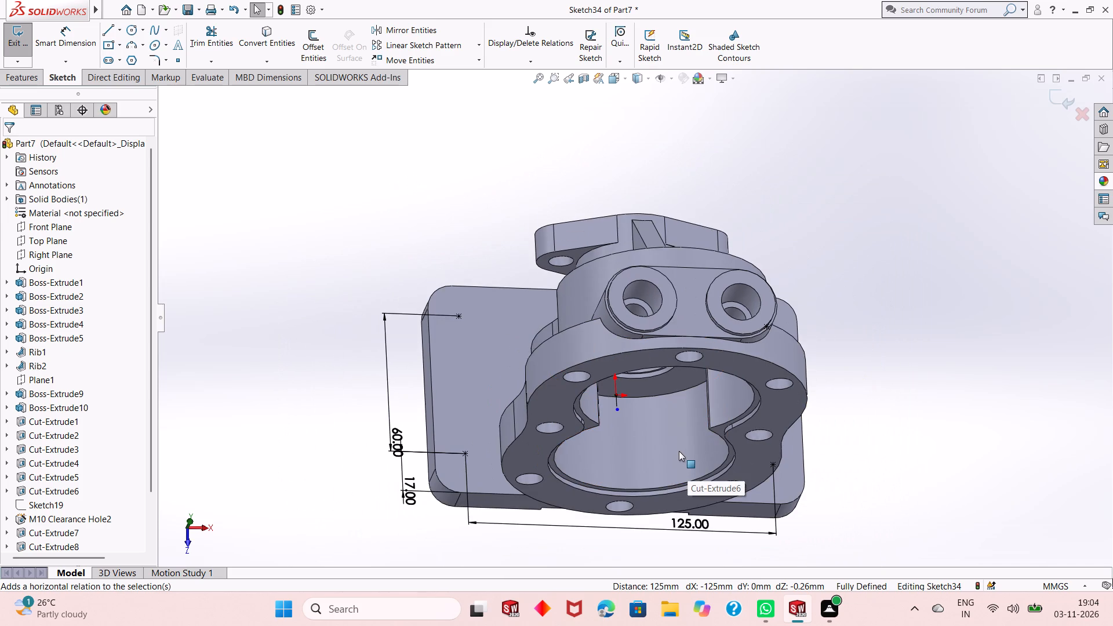
pyautogui.moveTo(679, 451); pyautogui.dragTo(674, 420, button='middle')
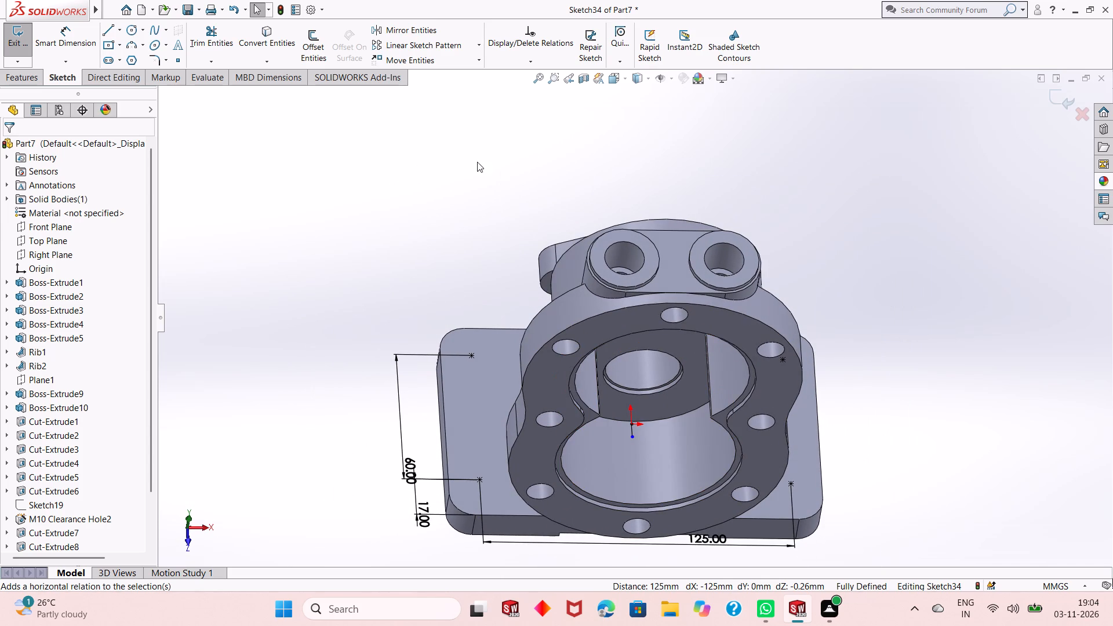
pyautogui.click(1054, 101)
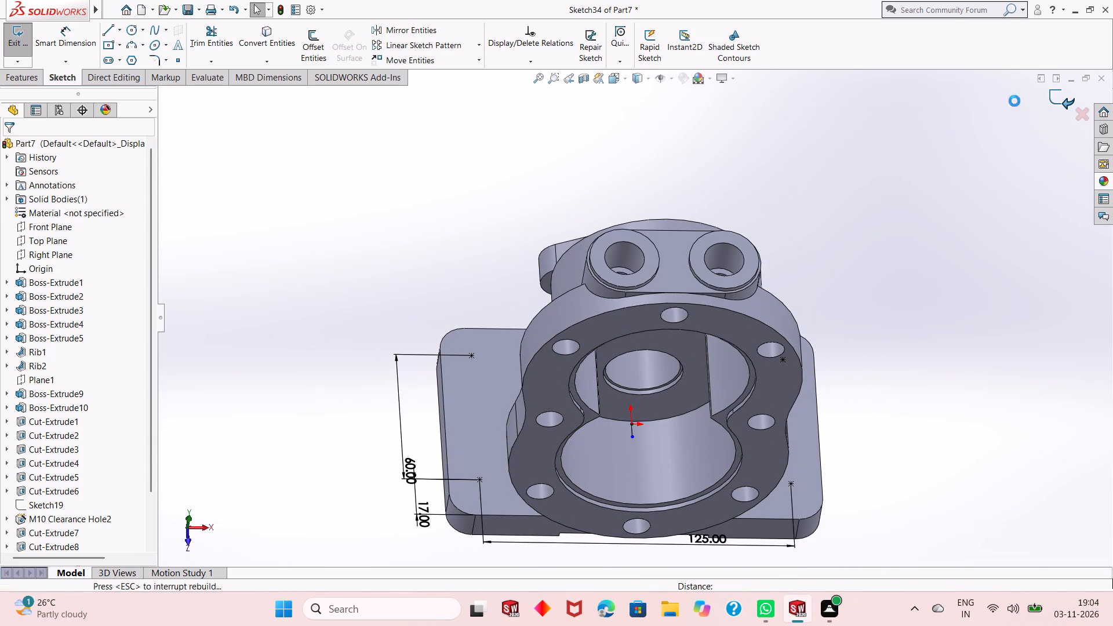
pyautogui.click(256, 170)
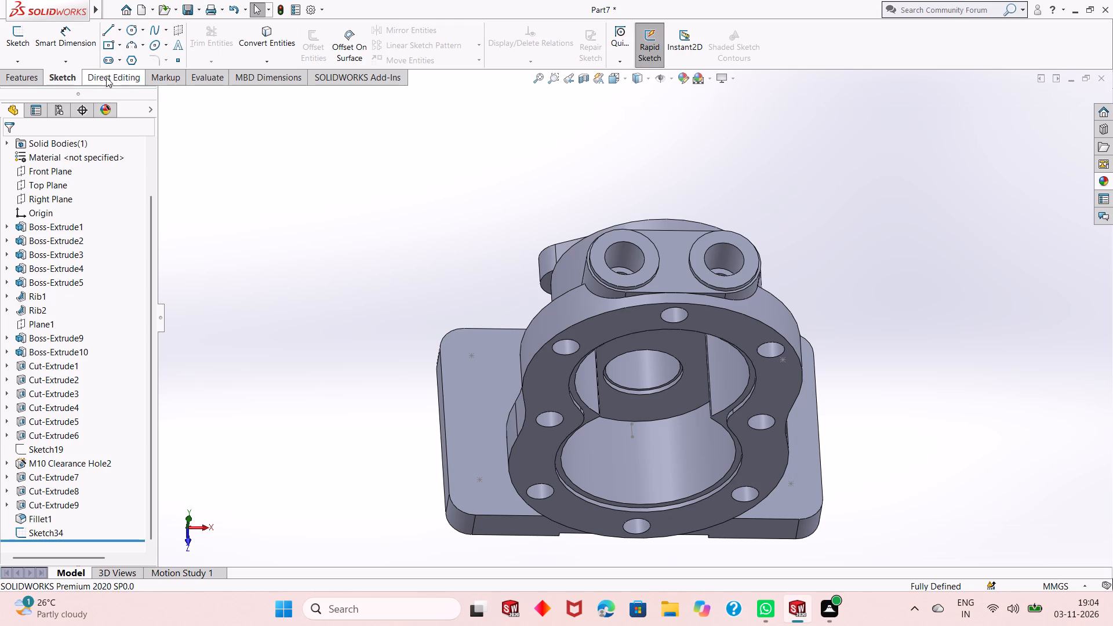
# Define a legacy counterbored hole with 11 mm diameter, 20 mm depth, 20 mm counterbore diameter and 2 mm counterbore depth.
pyautogui.click(25, 81)
pyautogui.click(252, 46)
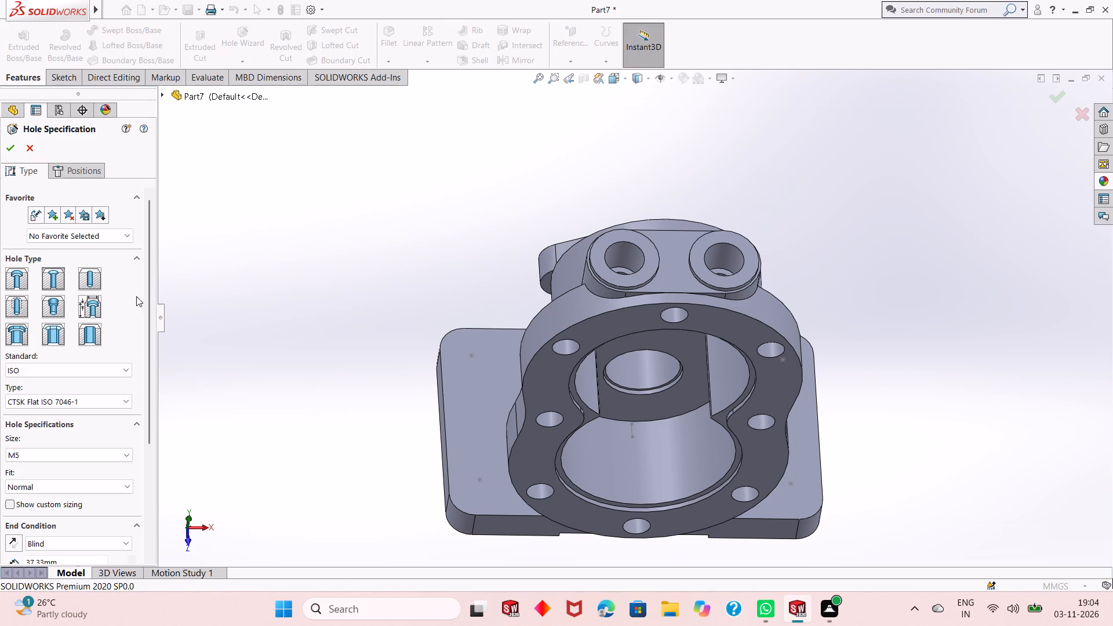
pyautogui.click(90, 314)
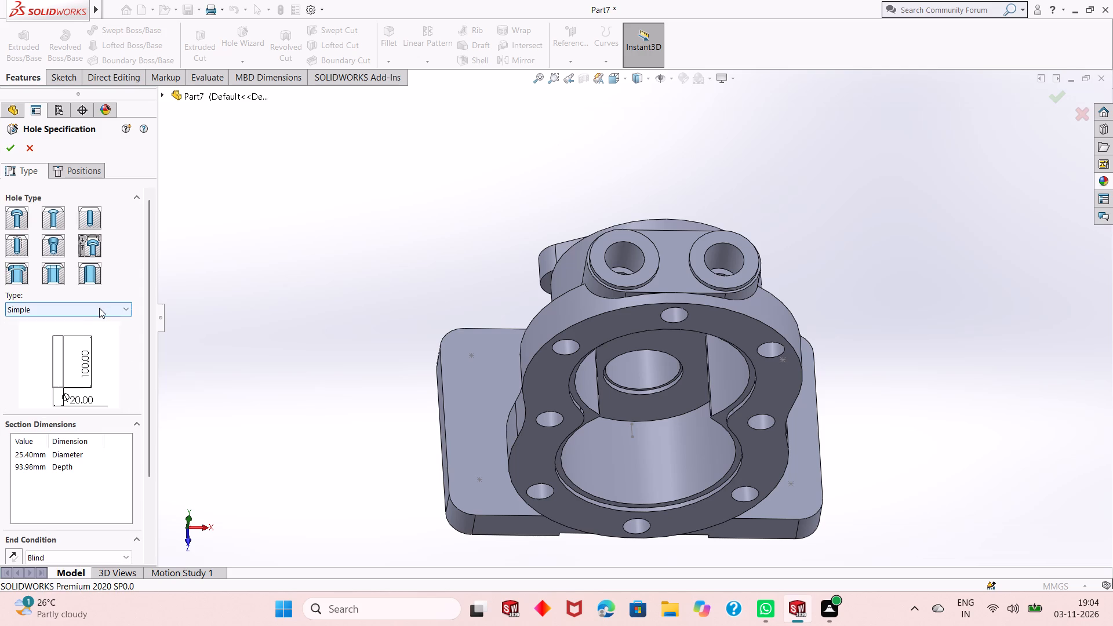
pyautogui.click(100, 308)
pyautogui.click(82, 392)
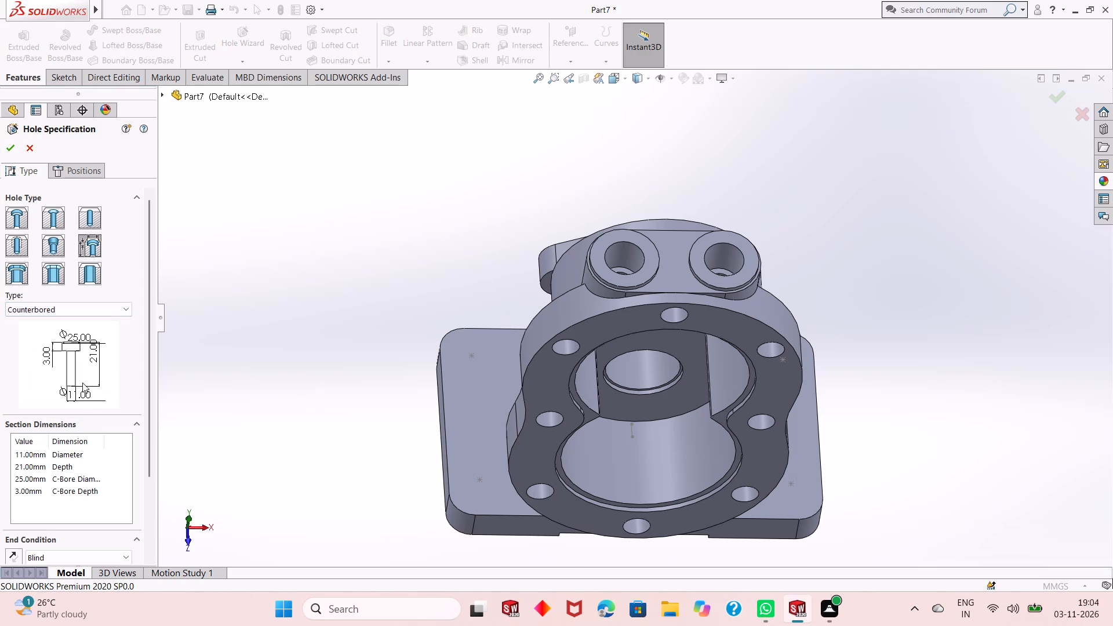
pyautogui.doubleClick(41, 453)
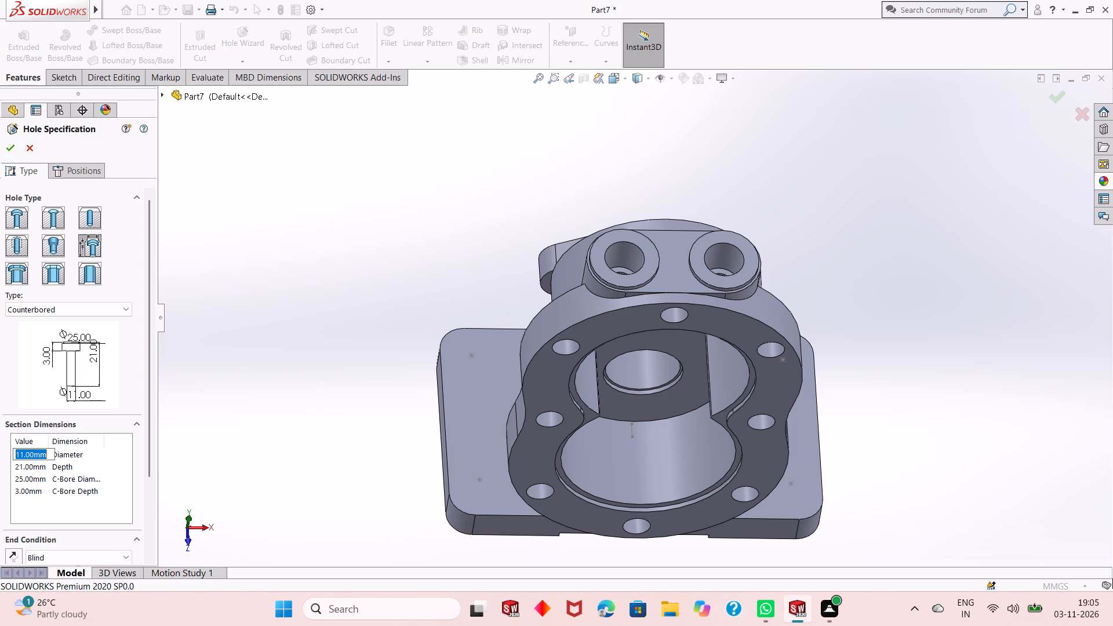
pyautogui.write('11')
pyautogui.press('Return')
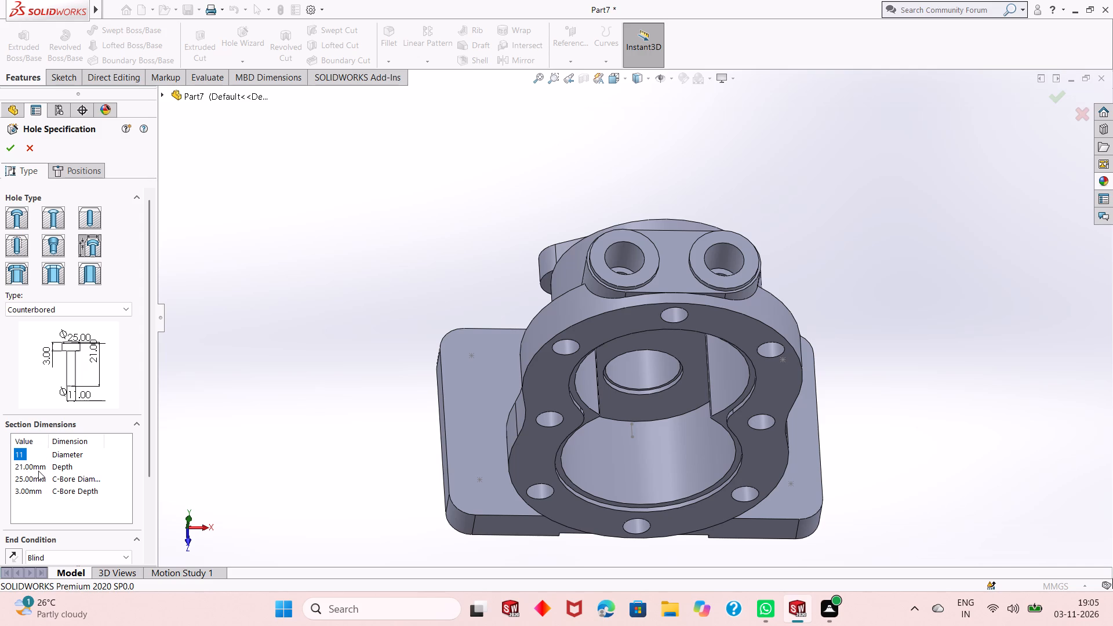
pyautogui.doubleClick(38, 471)
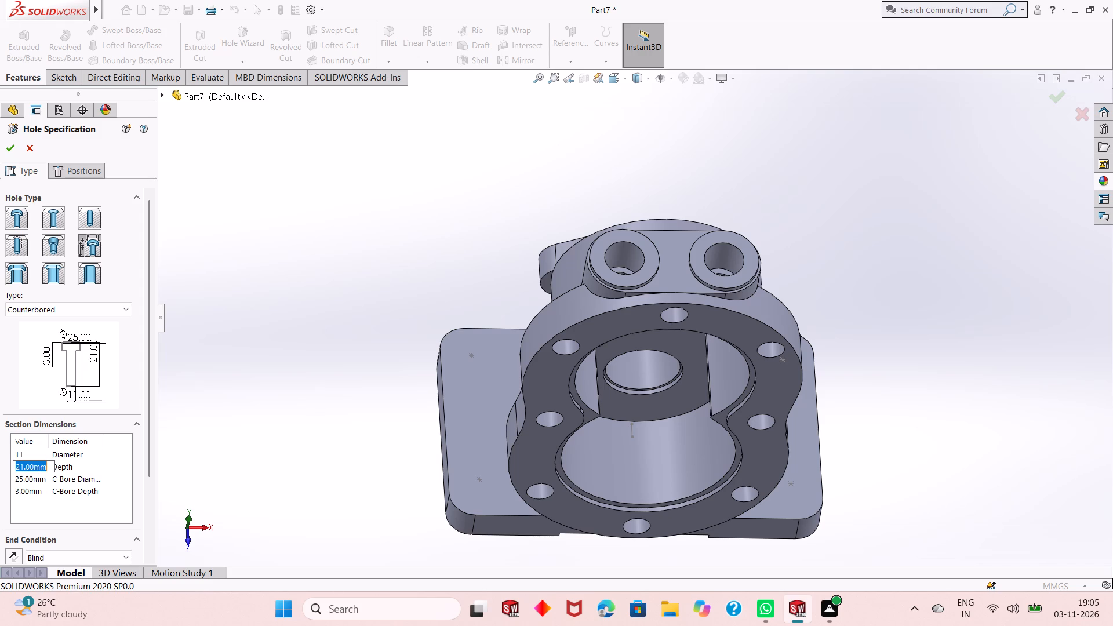
pyautogui.write('20')
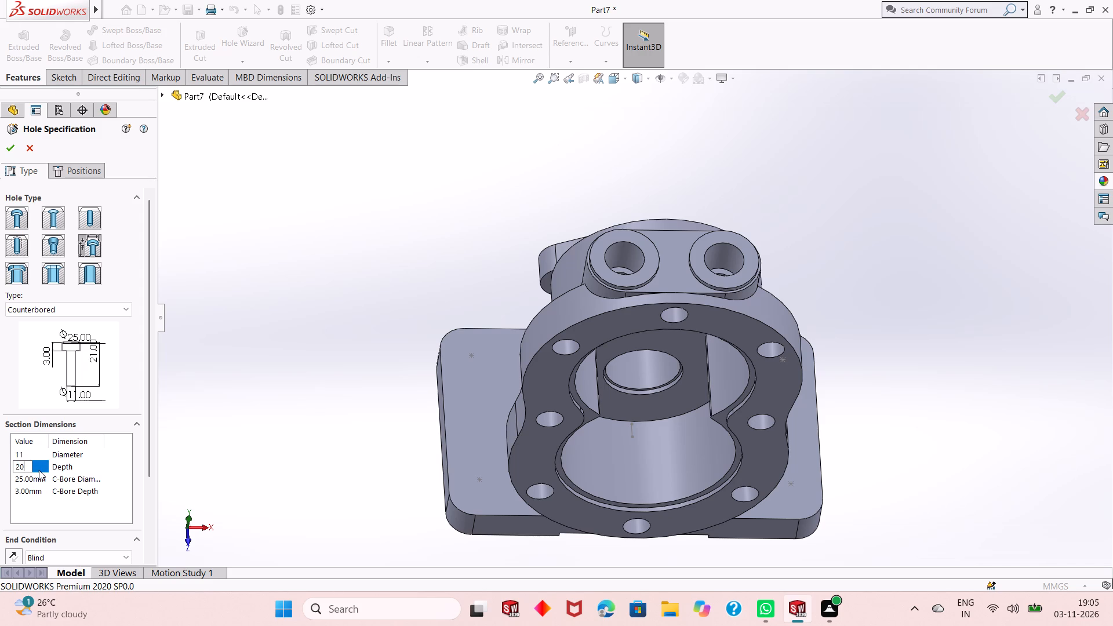
pyautogui.press('Return')
pyautogui.doubleClick(34, 479)
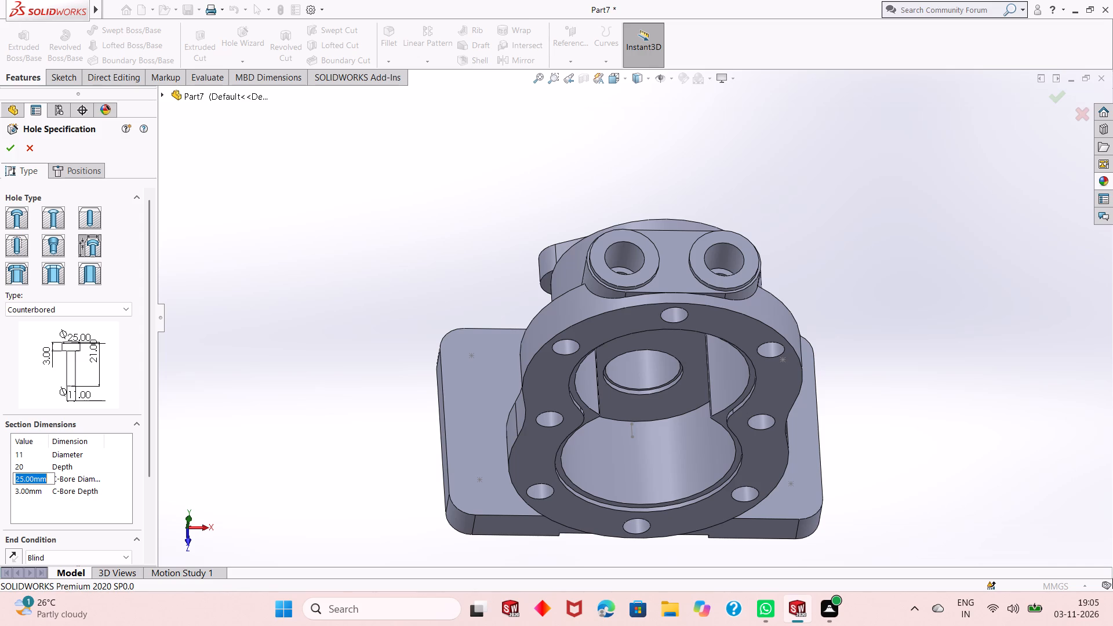
pyautogui.write('20')
pyautogui.press('Return')
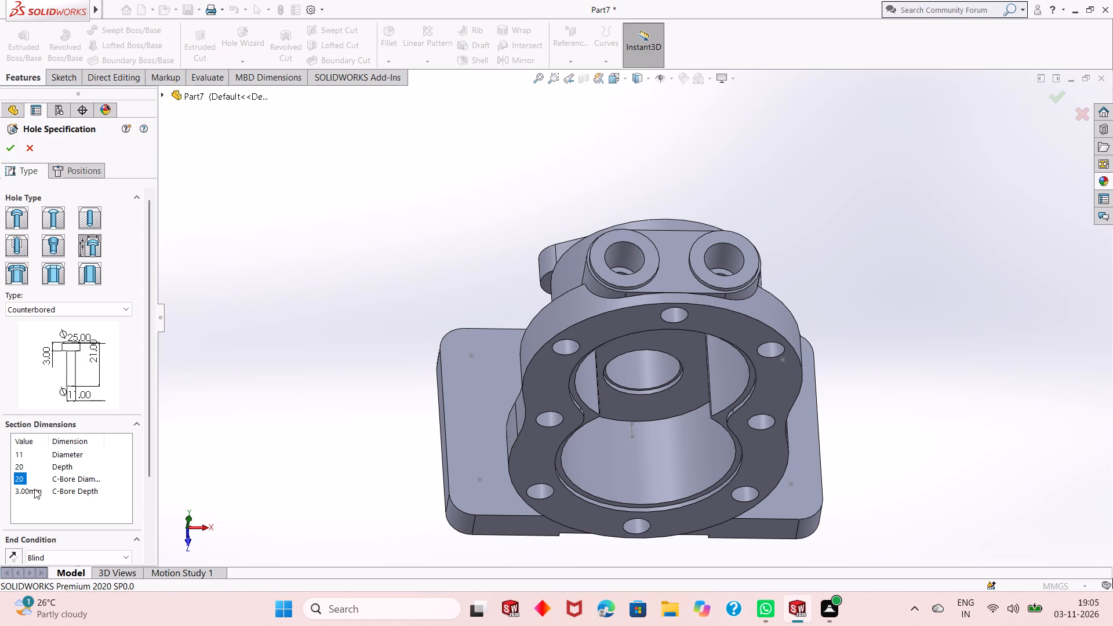
pyautogui.doubleClick(34, 489)
pyautogui.press('2')
pyautogui.press('Return')
# Place the counterbored holes at the four sketch points on the base plate's upper face and finish the hole feature.
pyautogui.click(97, 173)
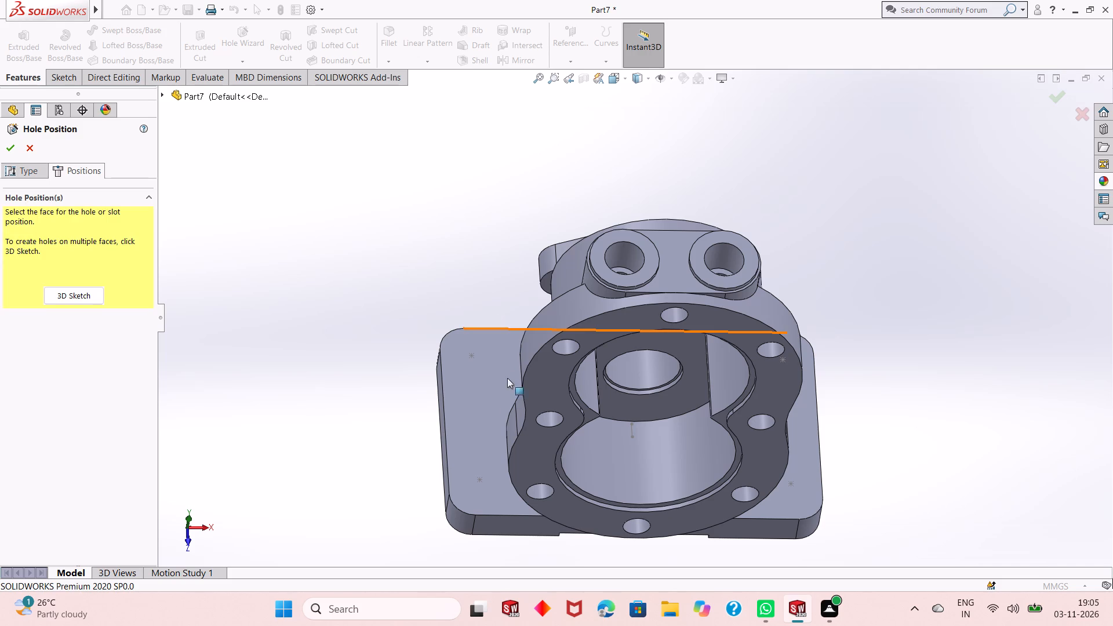
pyautogui.click(499, 407)
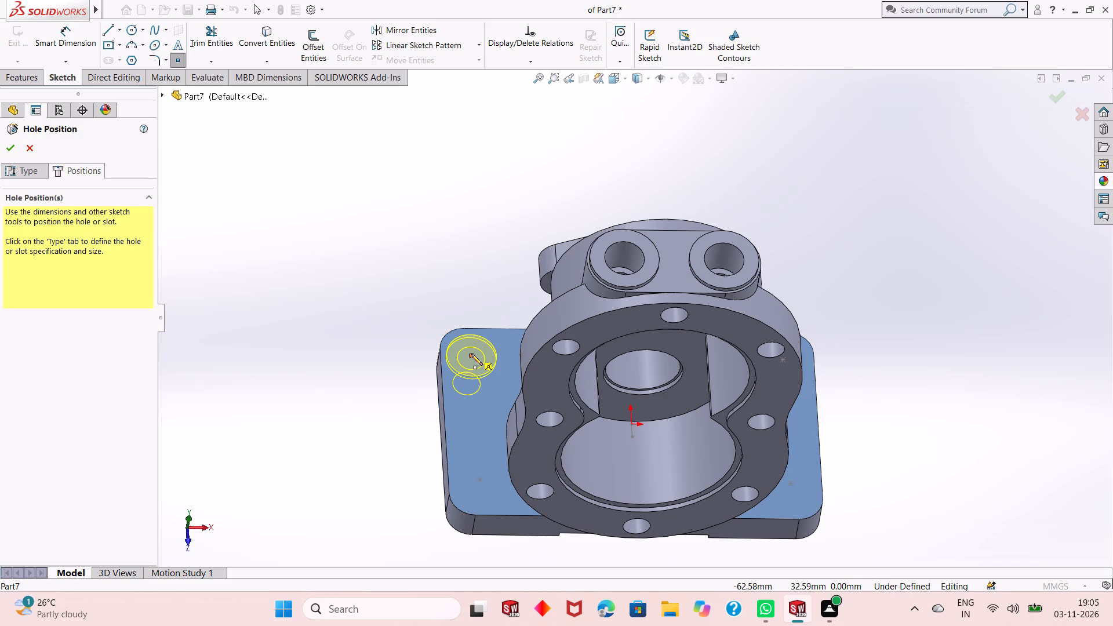
pyautogui.click(472, 355)
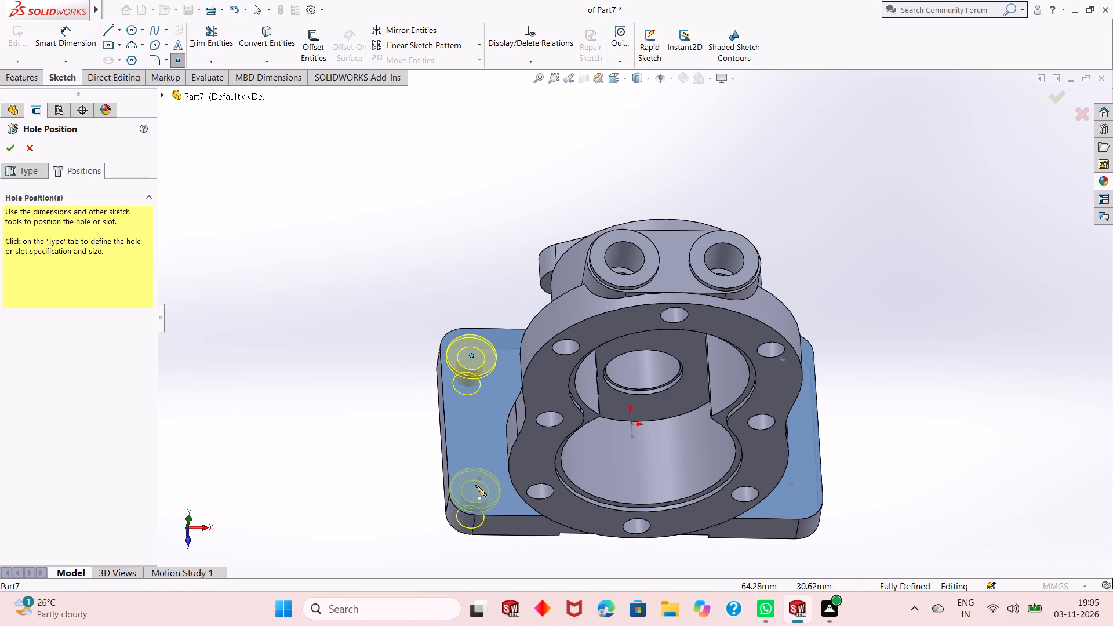
pyautogui.click(479, 481)
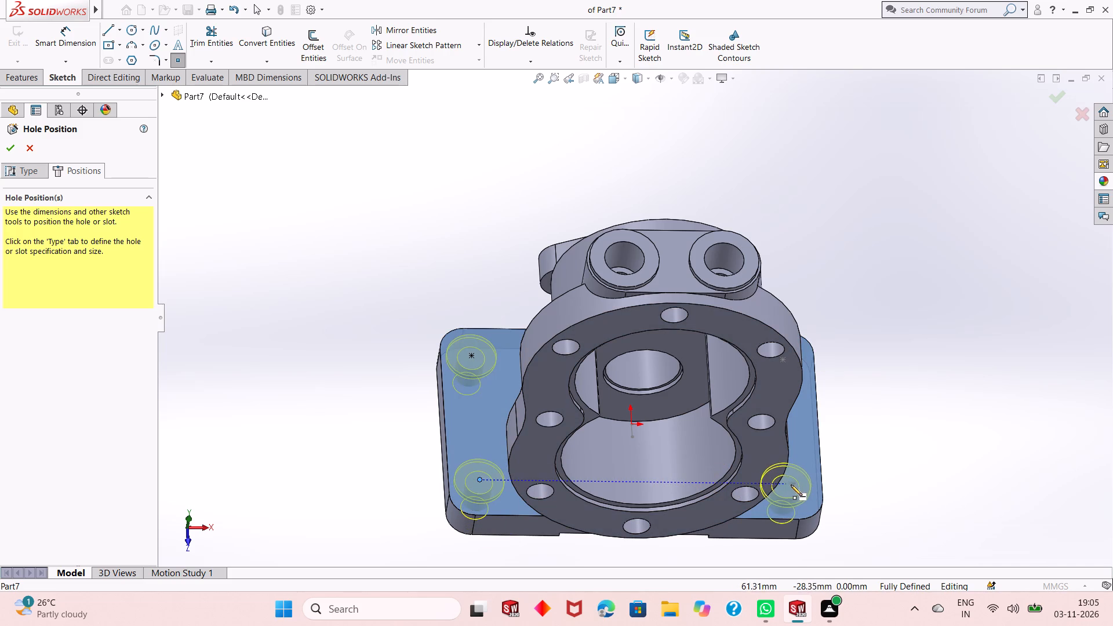
pyautogui.click(793, 484)
pyautogui.moveTo(851, 398); pyautogui.dragTo(835, 430, button='middle')
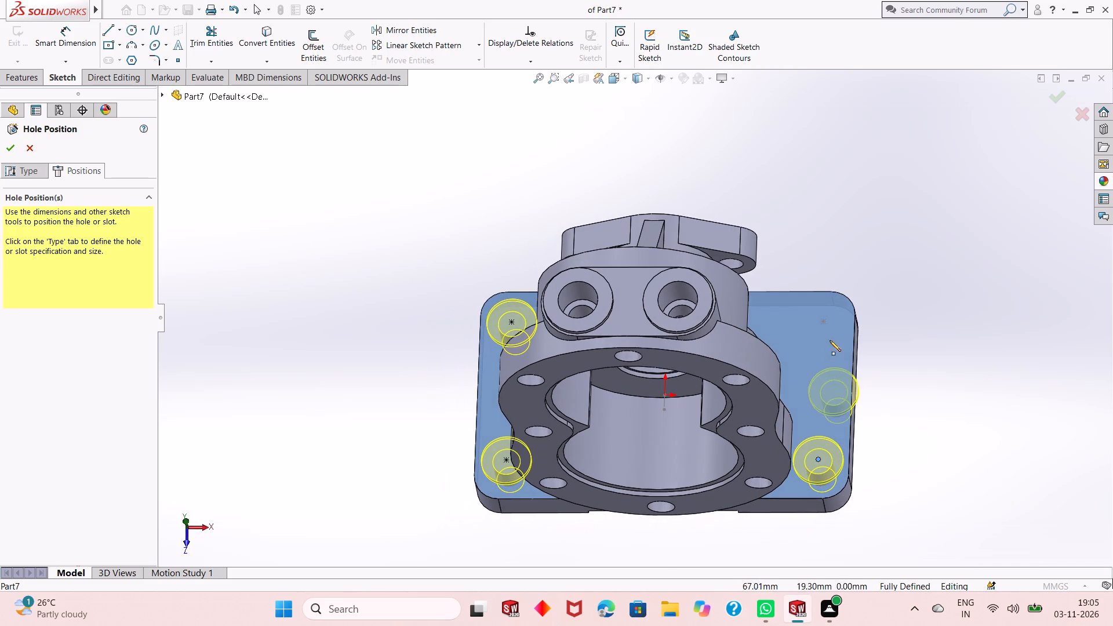
pyautogui.click(825, 322)
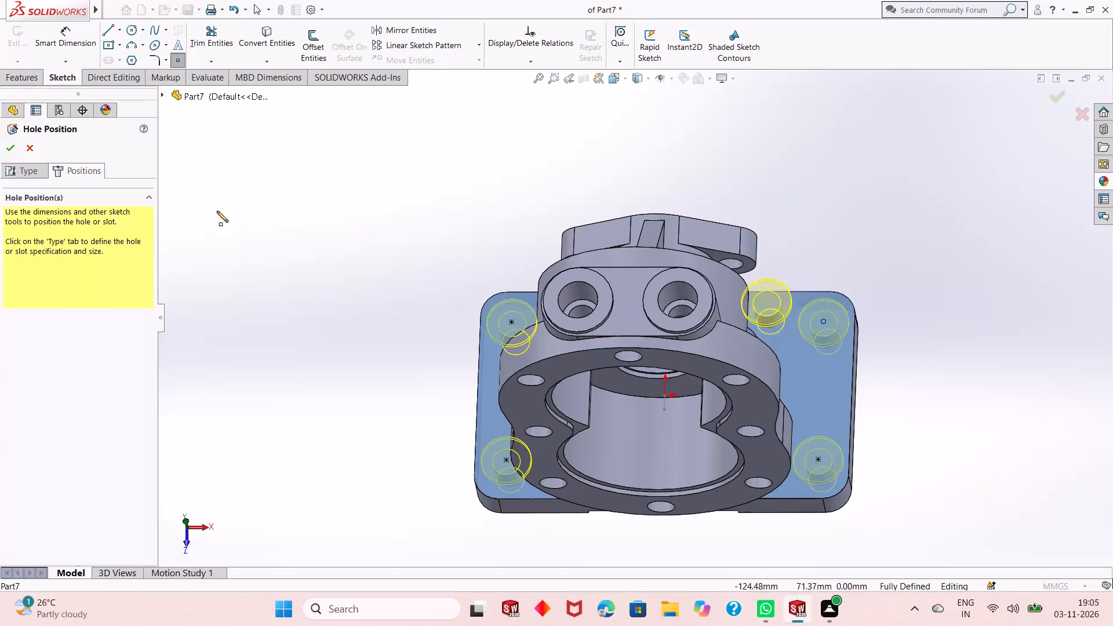
pyautogui.click(7, 147)
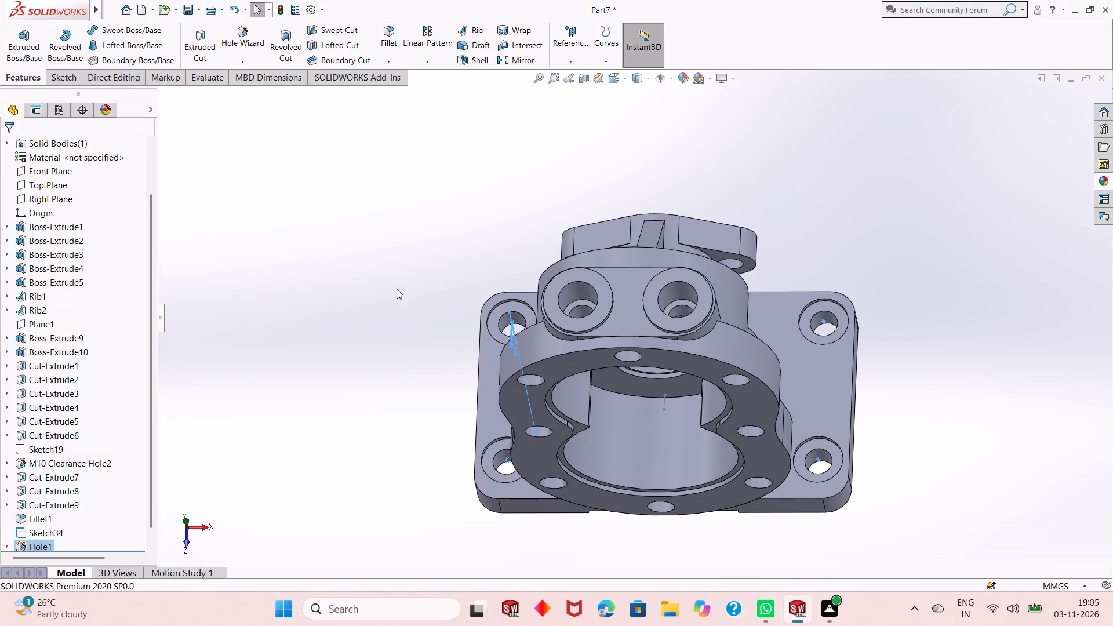
pyautogui.click(376, 304)
pyautogui.click(435, 452)
# Hide the base plate's hole-layout sketch, Sketch34.
pyautogui.moveTo(648, 497); pyautogui.dragTo(650, 456, button='middle')
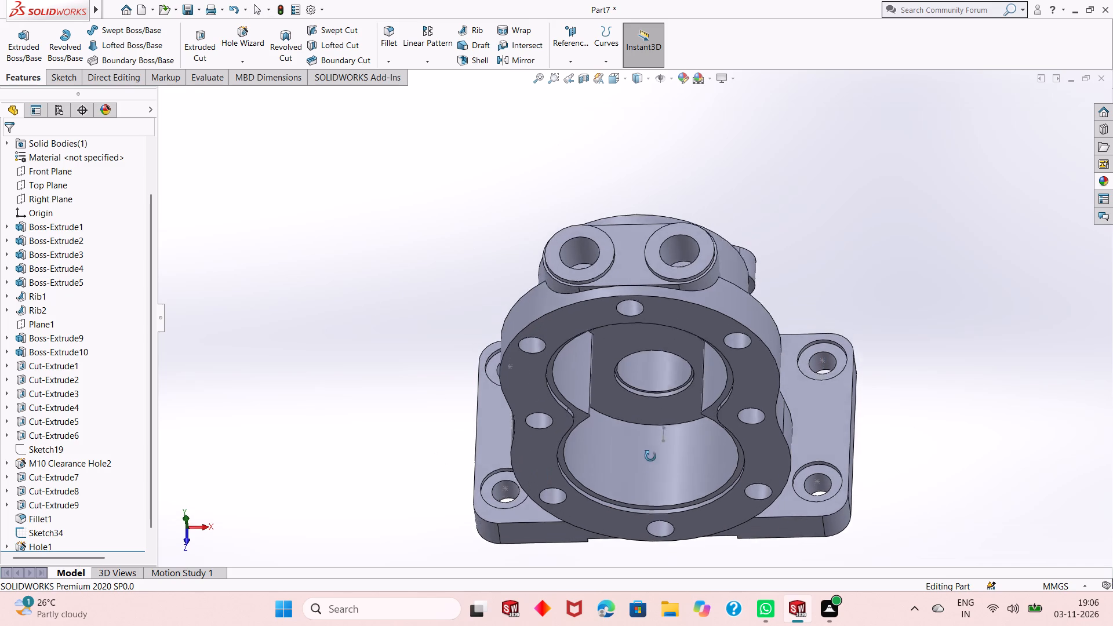
pyautogui.moveTo(650, 456); pyautogui.dragTo(654, 441, button='middle')
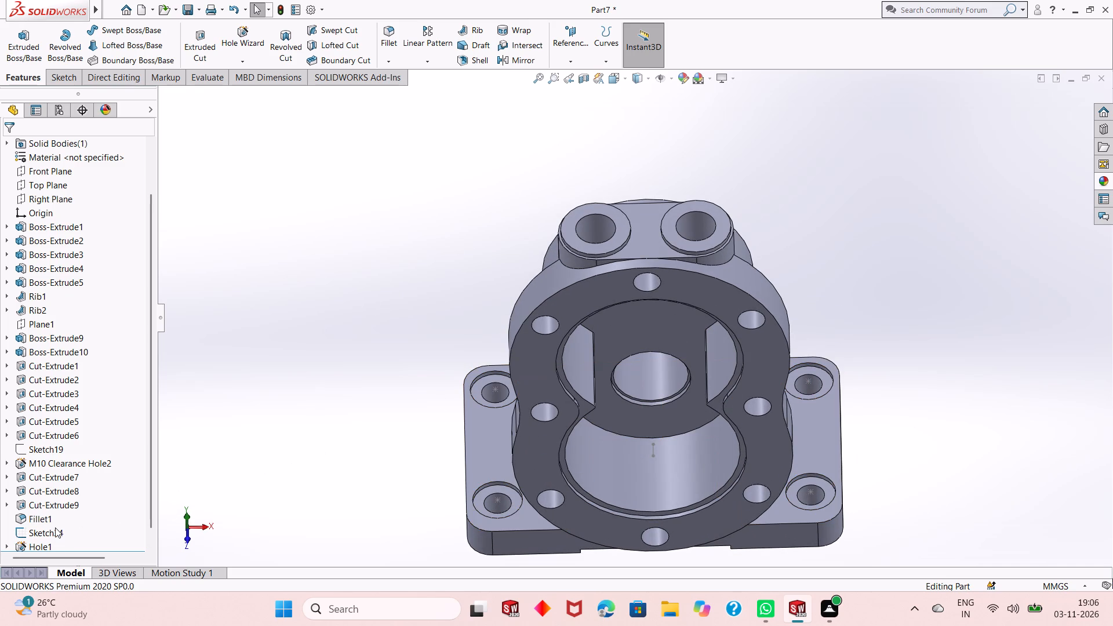
pyautogui.click(55, 527)
pyautogui.click(60, 508)
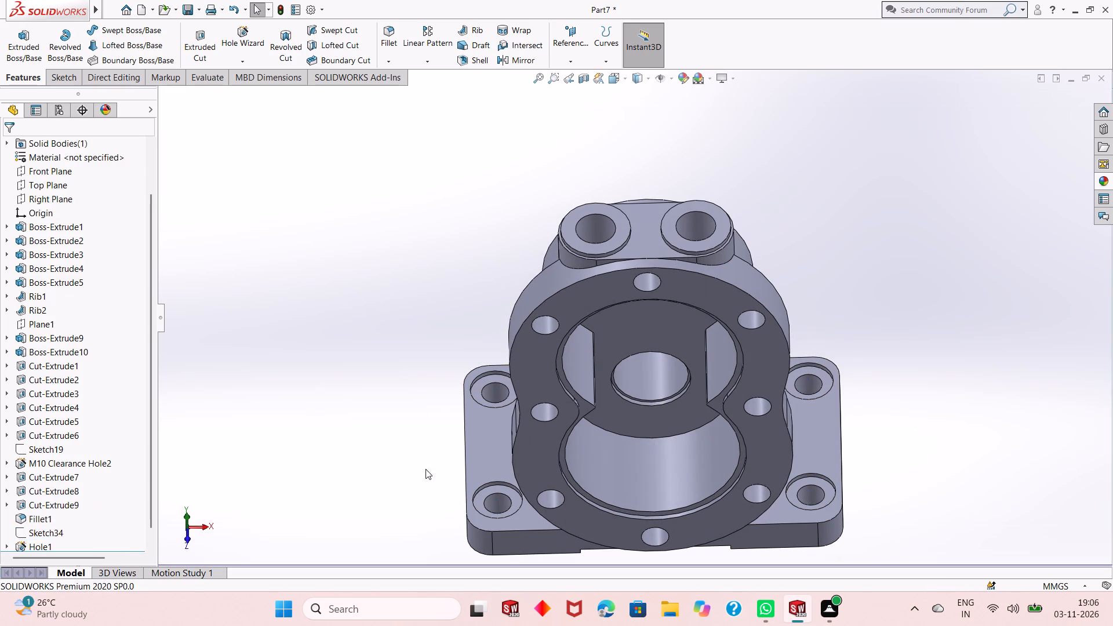
# Examine the housing from several sides, checking the base plate's counterbored holes, gear cavity, rib and shaft flange.
pyautogui.scroll(2, 476, 476)
pyautogui.moveTo(477, 481); pyautogui.dragTo(479, 428, button='middle')
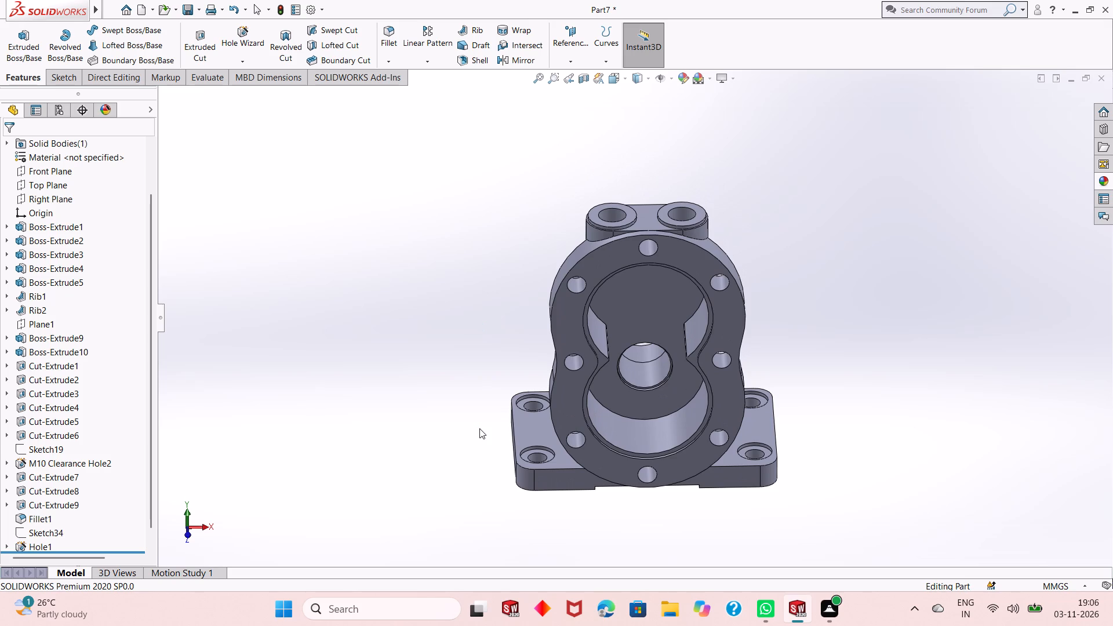
pyautogui.moveTo(594, 509); pyautogui.dragTo(595, 501, button='middle')
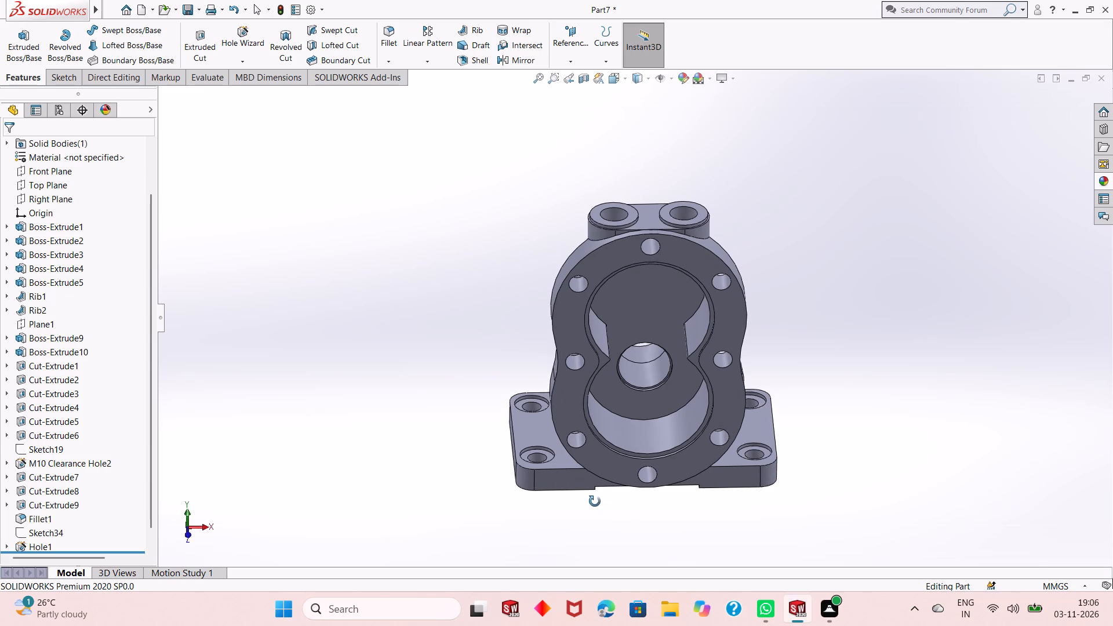
pyautogui.moveTo(595, 501); pyautogui.dragTo(241, 472, button='middle')
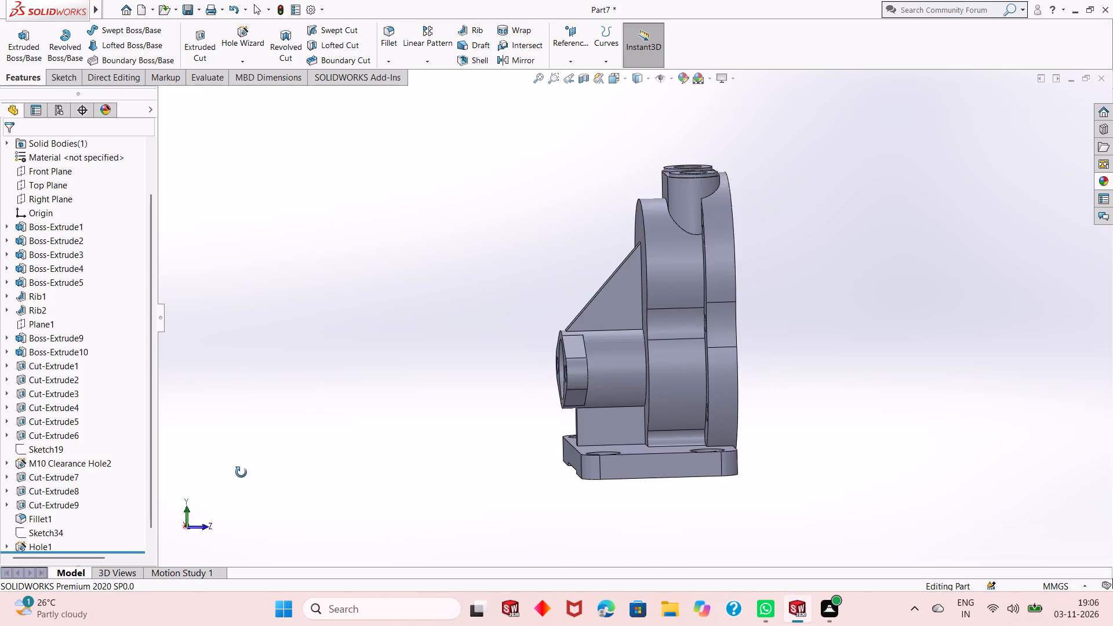
pyautogui.moveTo(241, 472); pyautogui.dragTo(299, 504, button='middle')
pyautogui.moveTo(756, 489); pyautogui.dragTo(750, 499, button='middle')
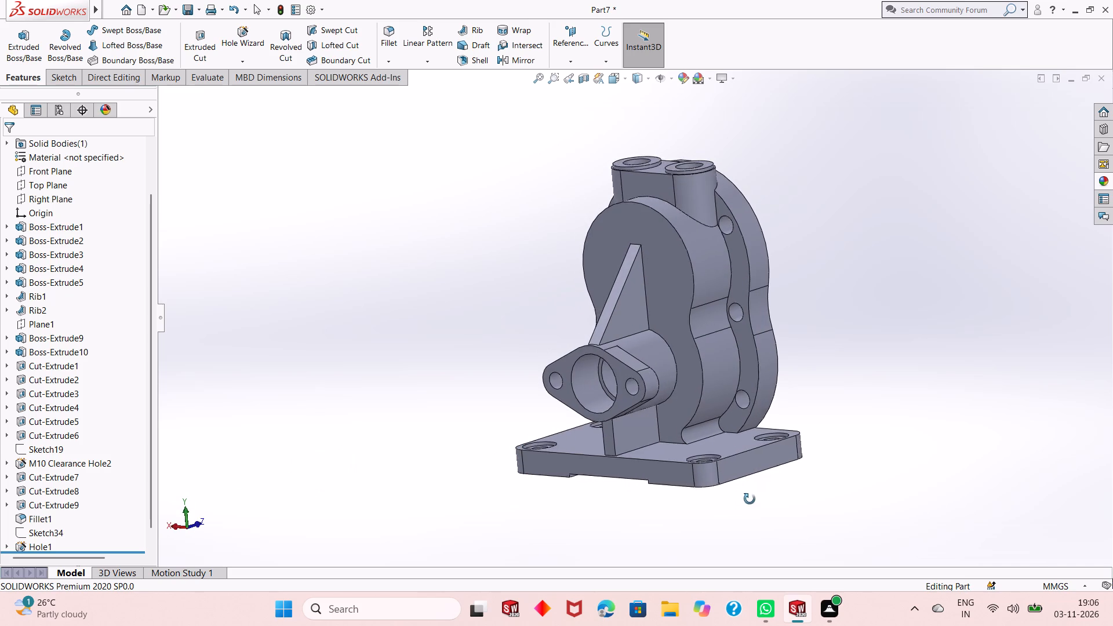
pyautogui.moveTo(750, 499); pyautogui.dragTo(731, 535, button='middle')
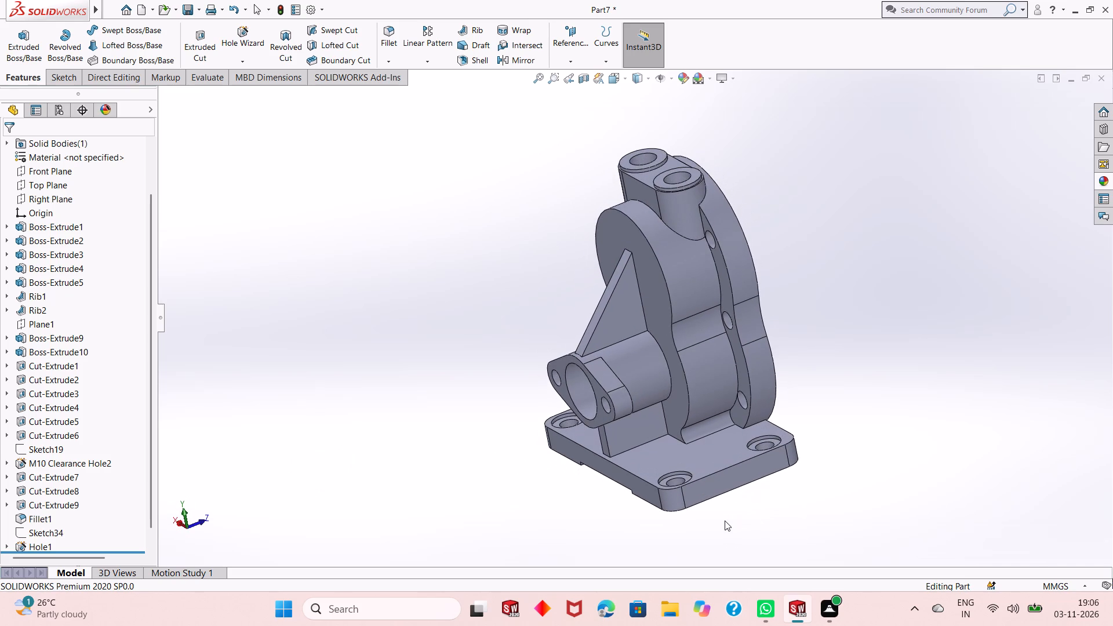
pyautogui.moveTo(732, 509); pyautogui.dragTo(740, 493, button='middle')
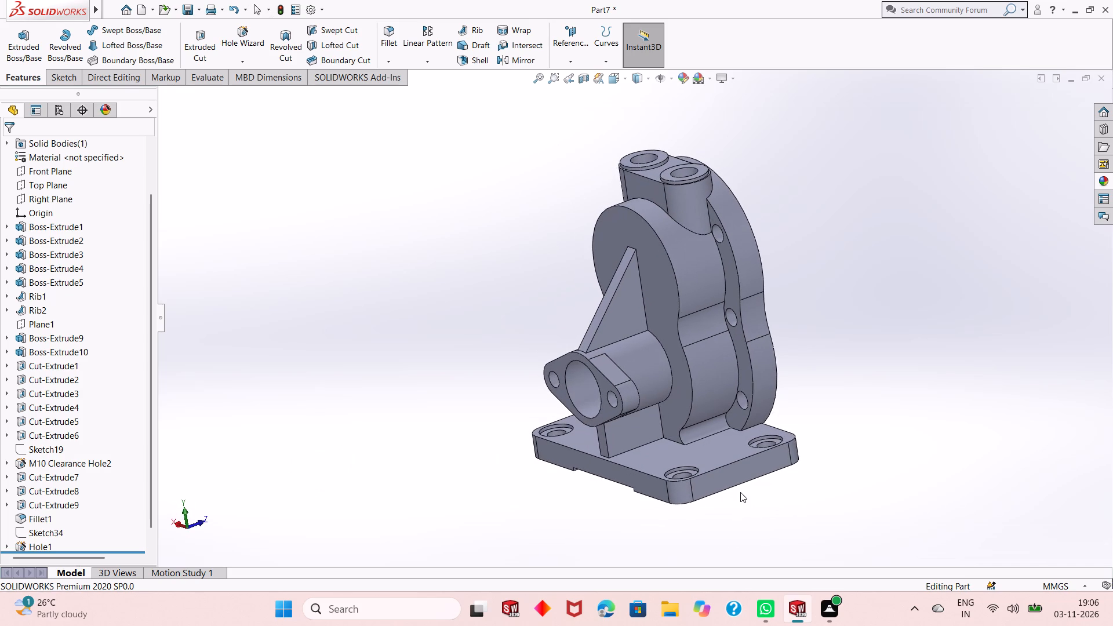
pyautogui.moveTo(745, 425); pyautogui.dragTo(748, 418, button='middle')
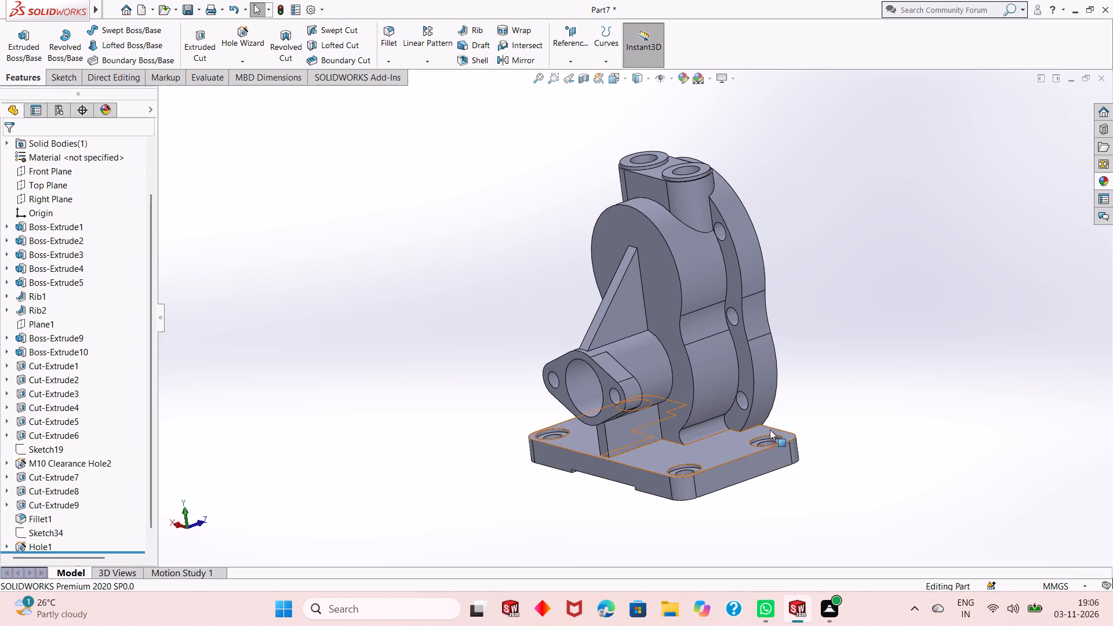
pyautogui.moveTo(770, 422); pyautogui.dragTo(712, 463, button='middle')
pyautogui.moveTo(712, 456); pyautogui.dragTo(770, 418, button='middle')
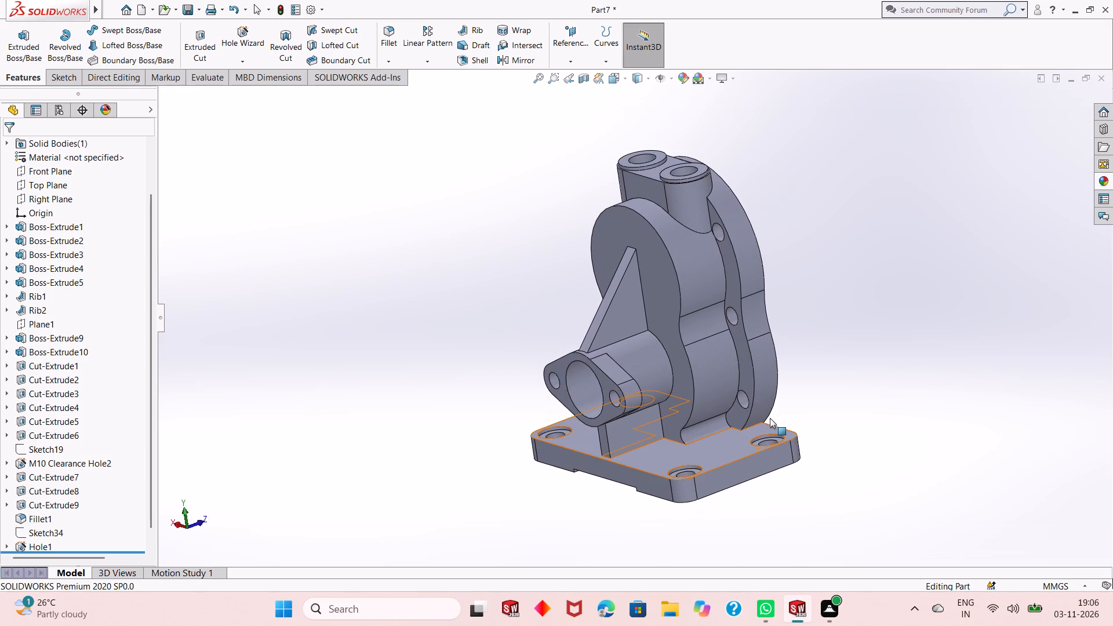
pyautogui.moveTo(770, 418); pyautogui.dragTo(800, 378, button='middle')
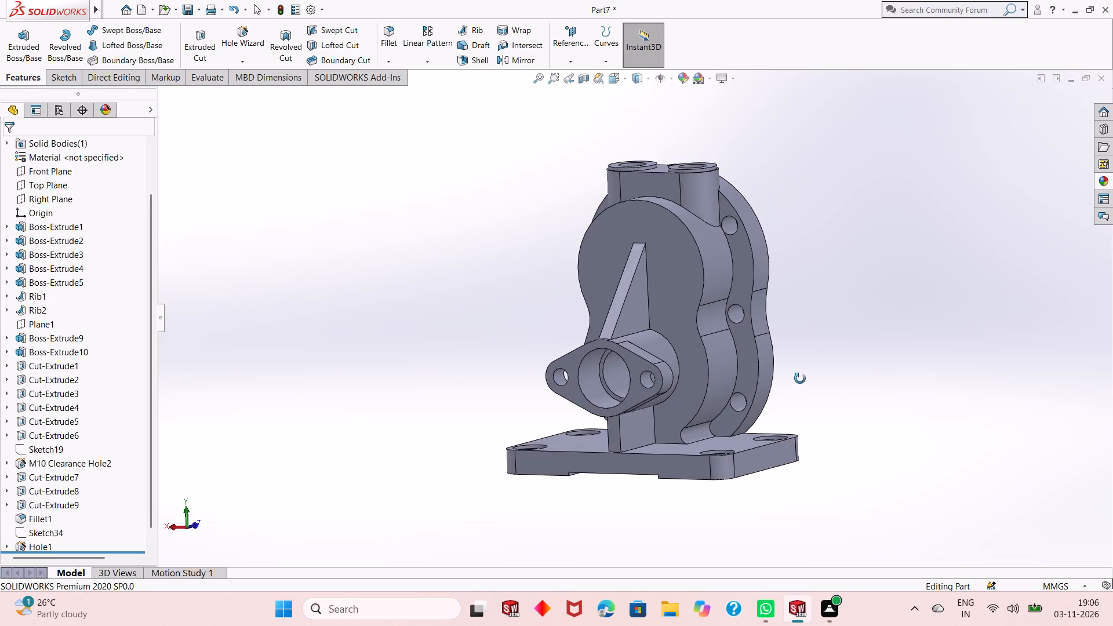
pyautogui.moveTo(800, 378); pyautogui.dragTo(649, 467, button='middle')
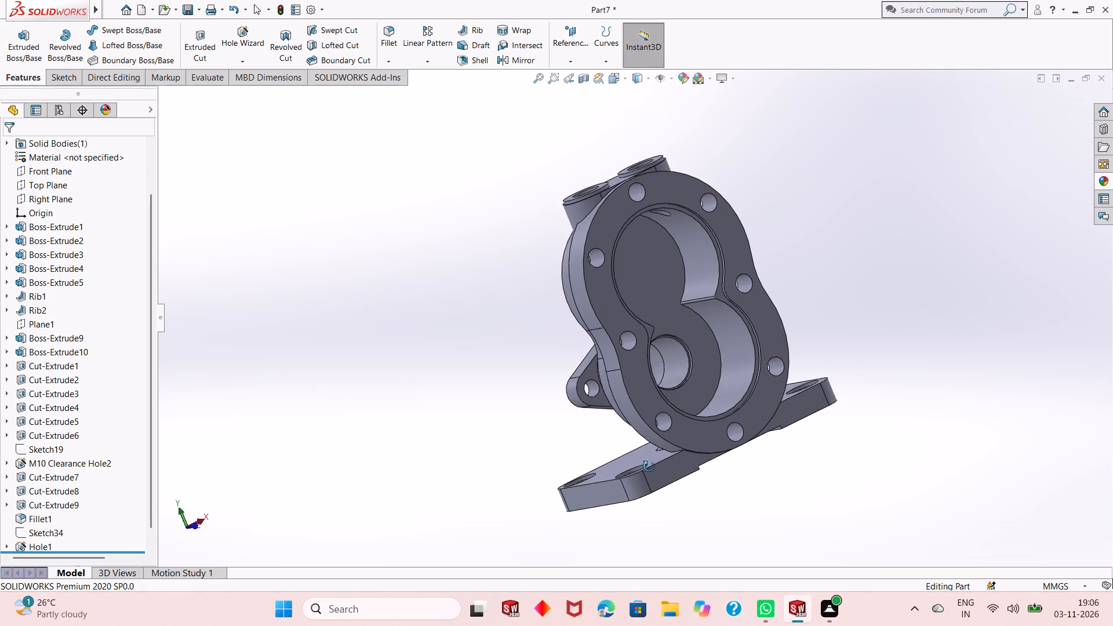
pyautogui.moveTo(649, 467); pyautogui.dragTo(675, 456, button='middle')
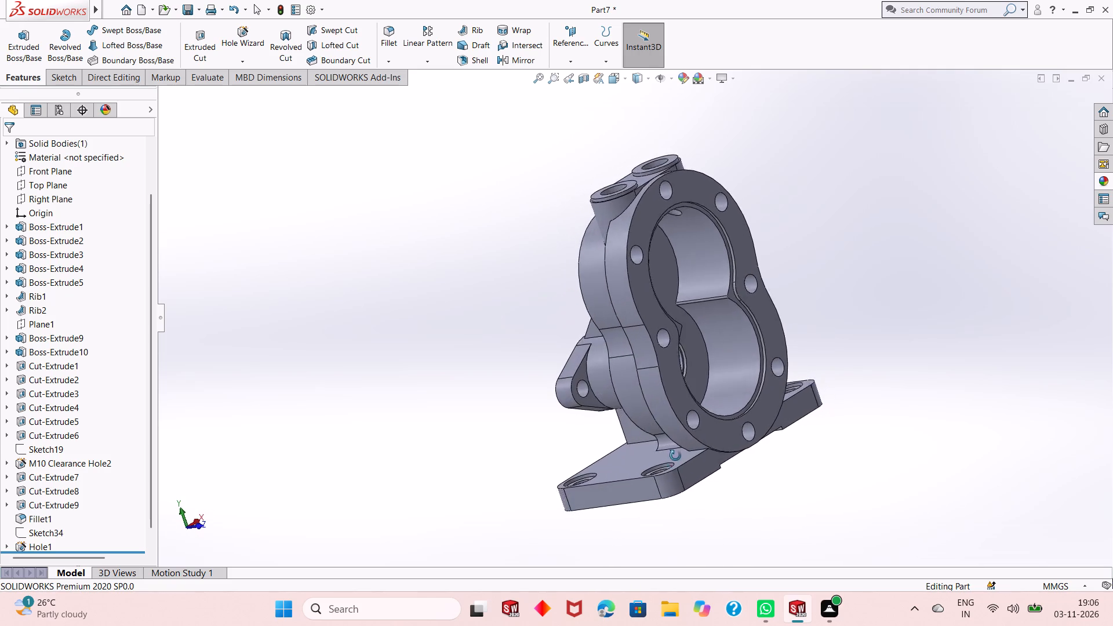
pyautogui.moveTo(675, 456); pyautogui.dragTo(740, 430, button='middle')
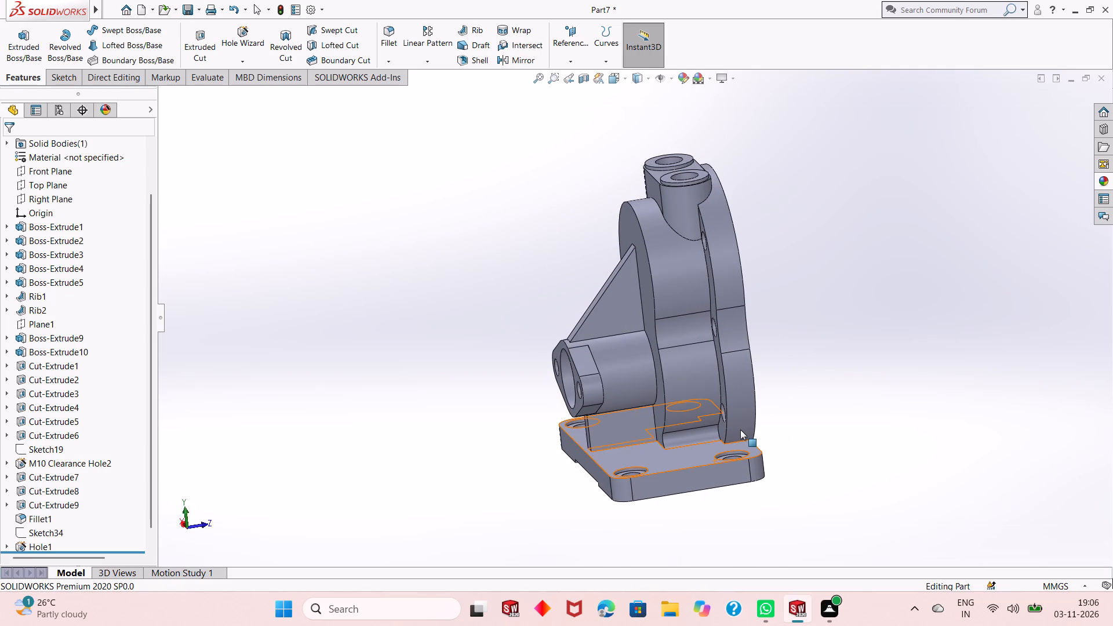
pyautogui.moveTo(711, 436); pyautogui.dragTo(746, 419, button='middle')
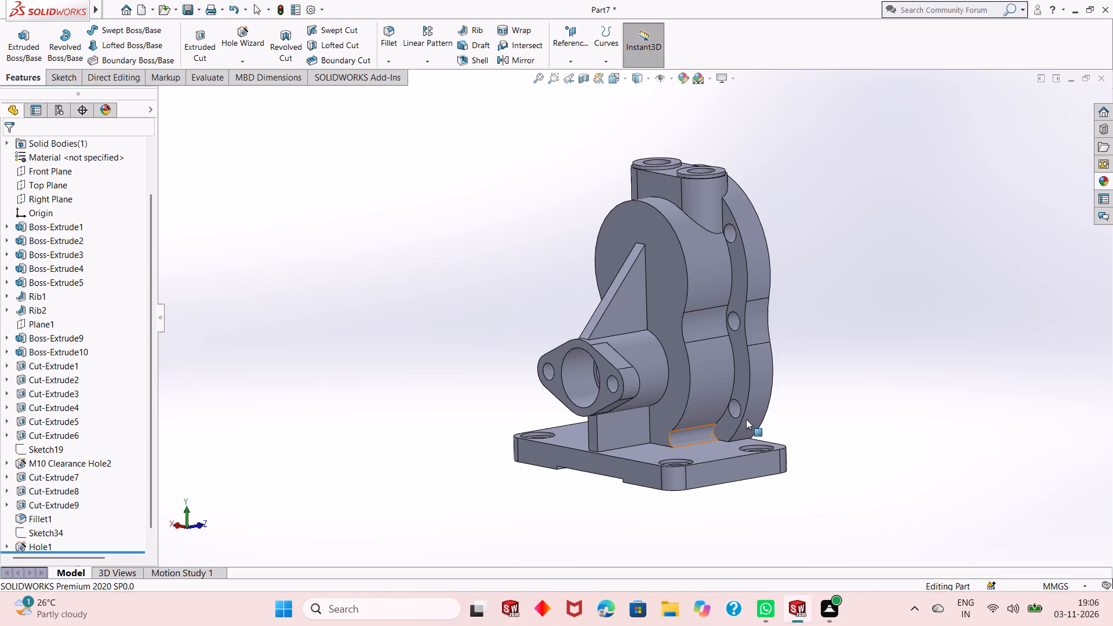
pyautogui.moveTo(700, 443); pyautogui.dragTo(710, 478, button='middle')
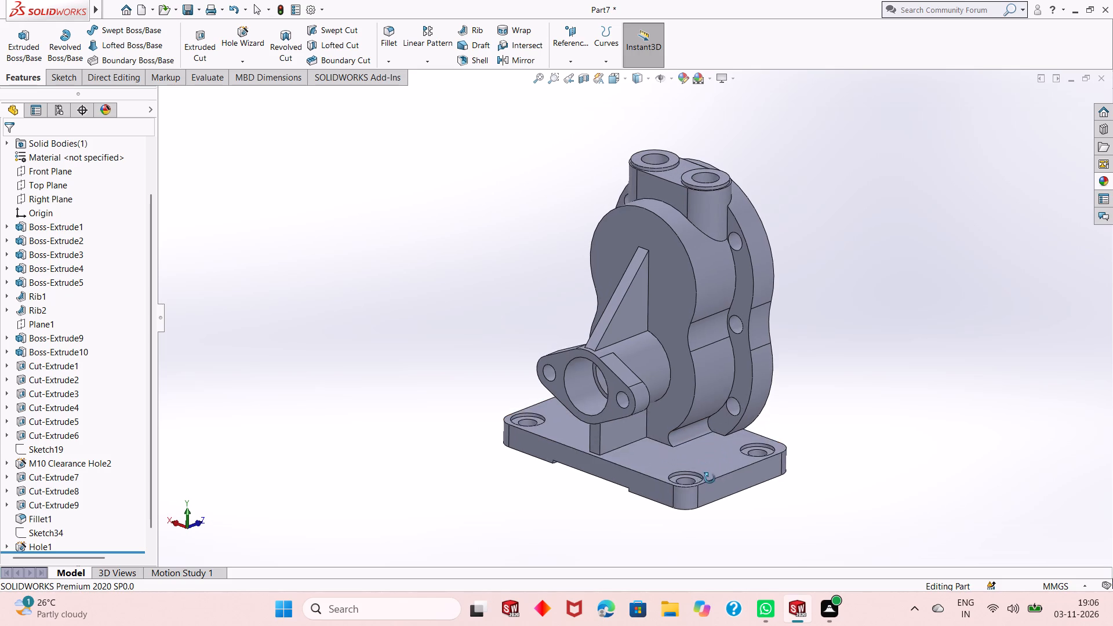
# Fillet the two edges where the sides of the bolt-hole flange meet the base plate with a 5 mm radius.
pyautogui.moveTo(710, 478); pyautogui.dragTo(710, 479, button='middle')
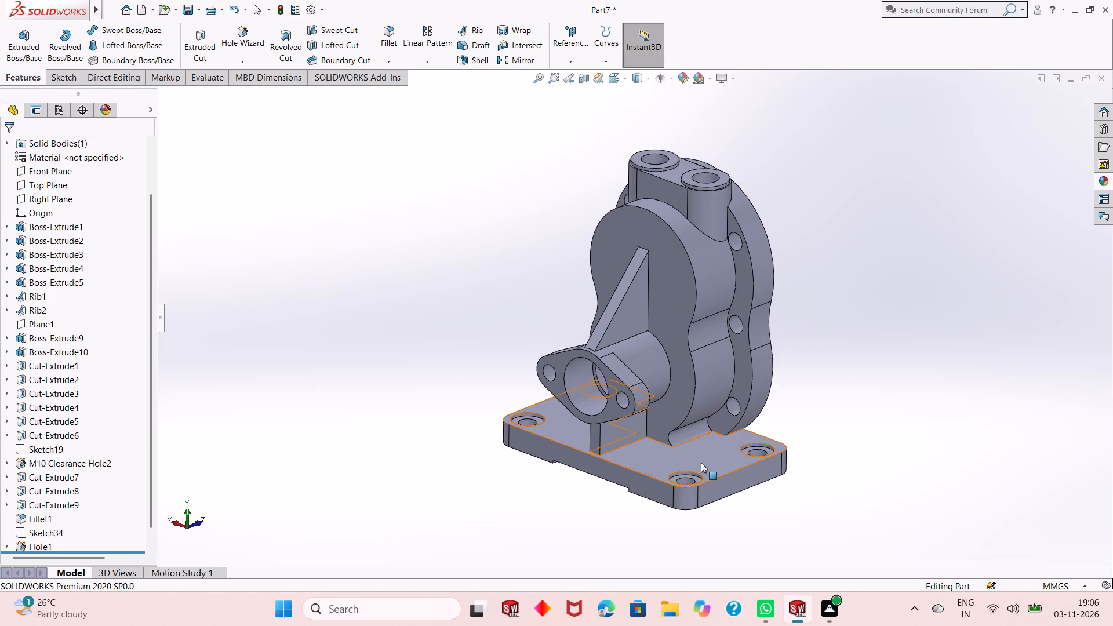
pyautogui.scroll(-2, 682, 456)
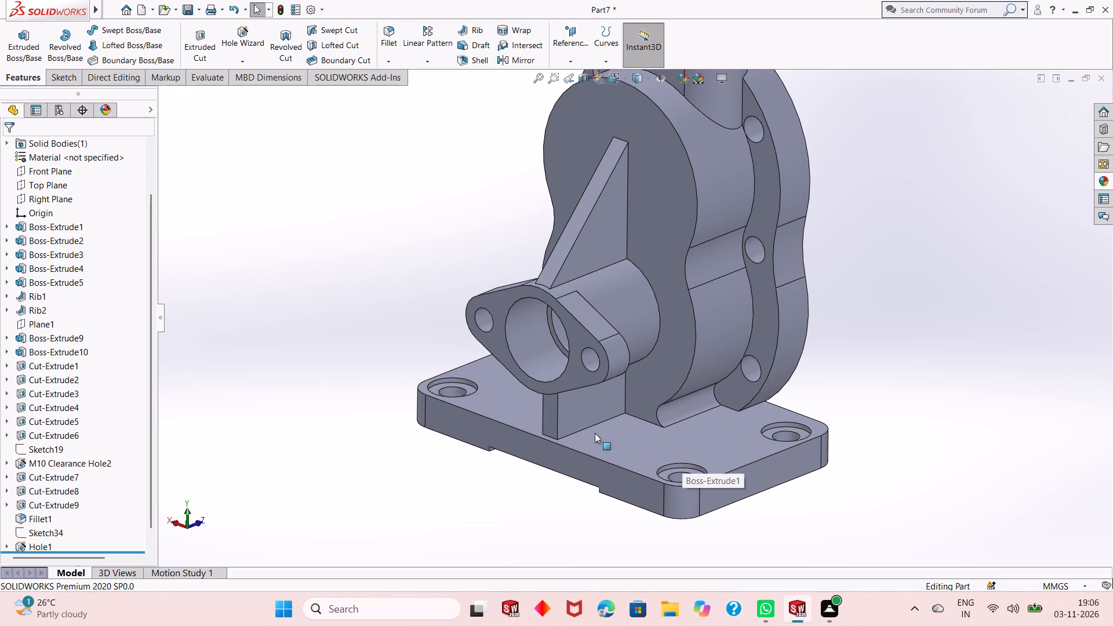
pyautogui.click(387, 35)
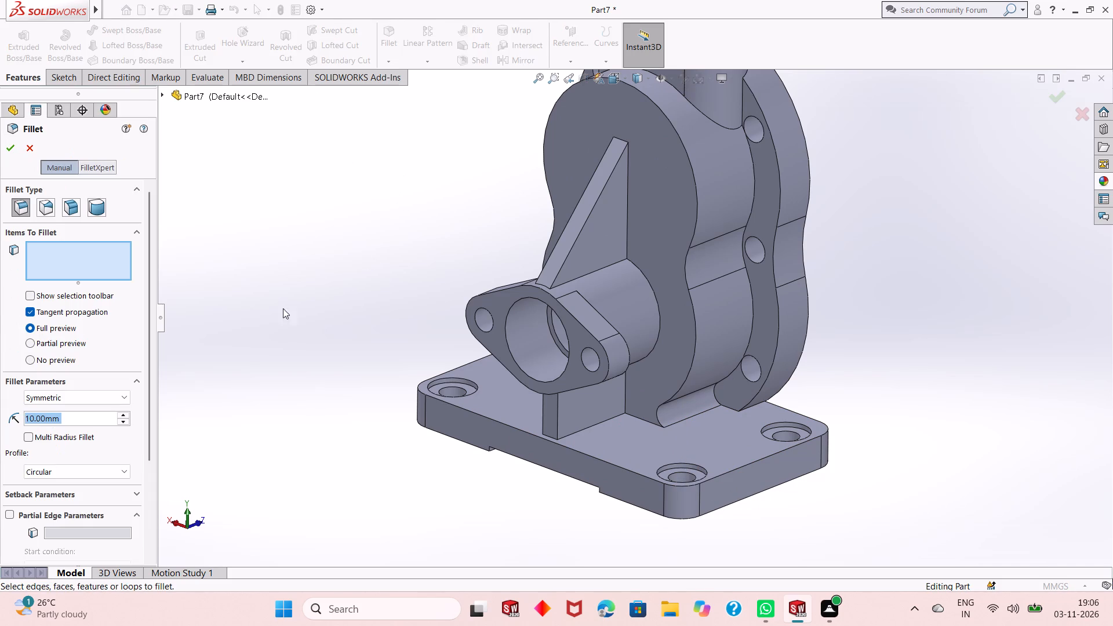
pyautogui.press('5')
pyautogui.press('Return')
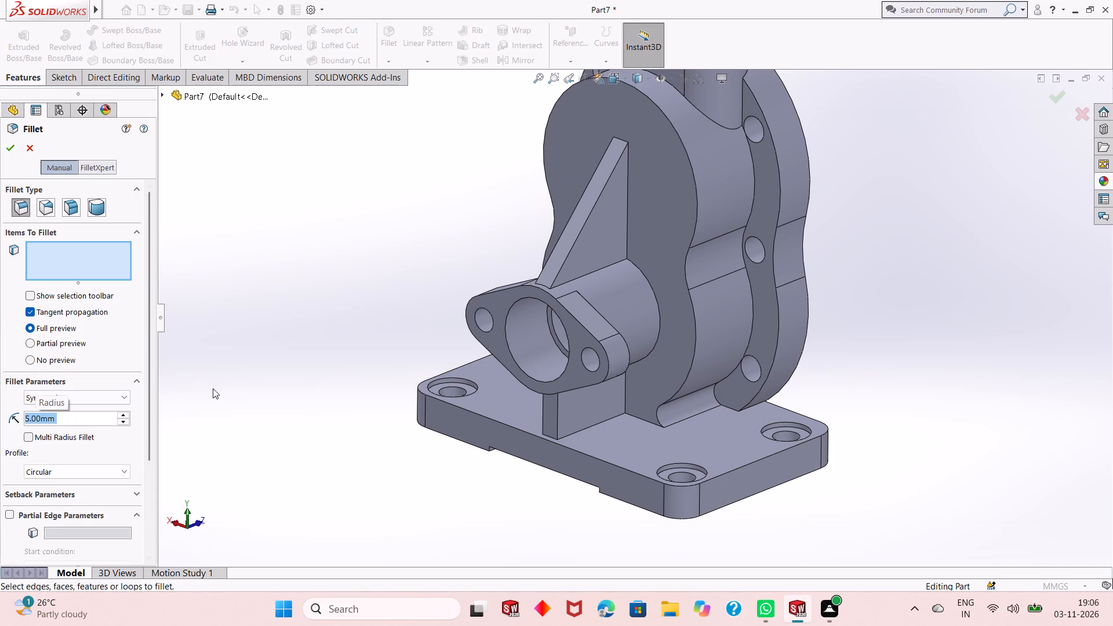
pyautogui.click(756, 403)
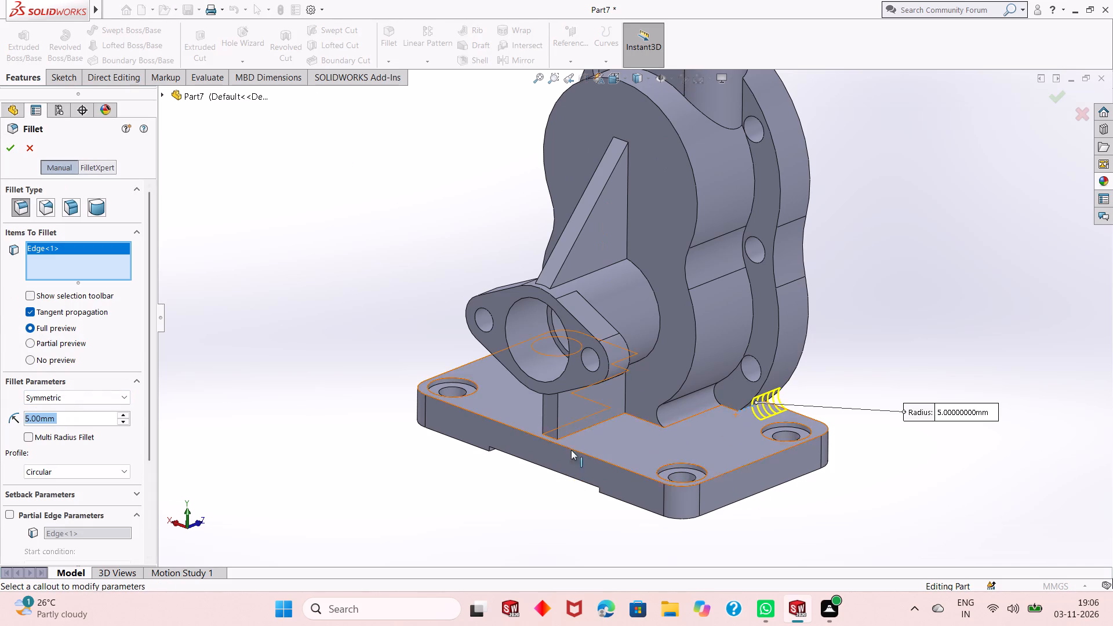
pyautogui.moveTo(512, 423); pyautogui.dragTo(618, 418, button='middle')
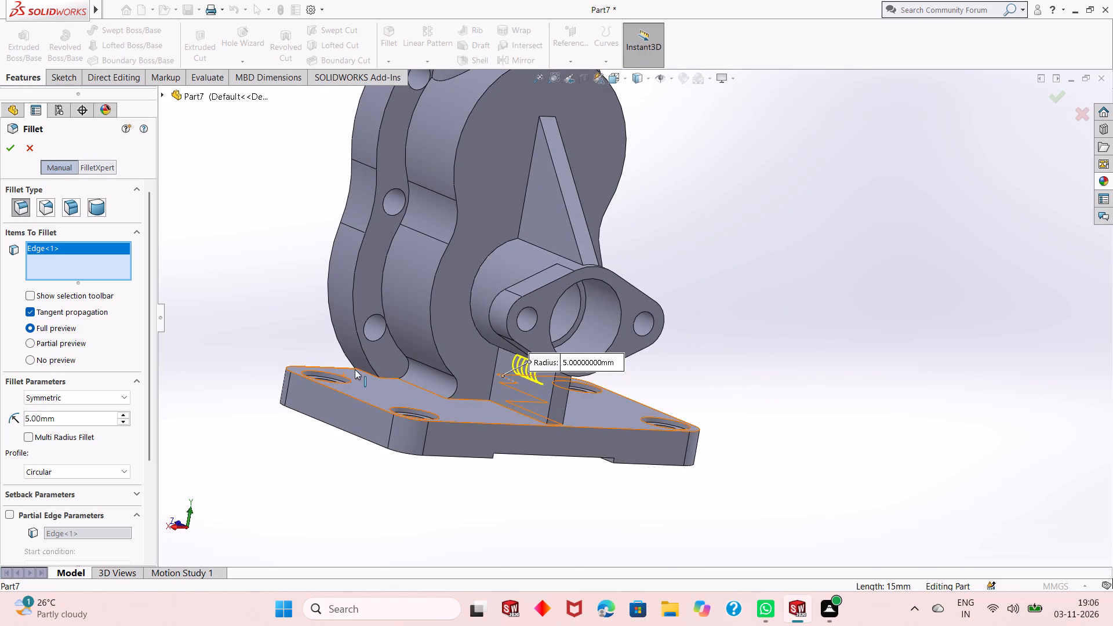
pyautogui.click(362, 370)
pyautogui.click(6, 150)
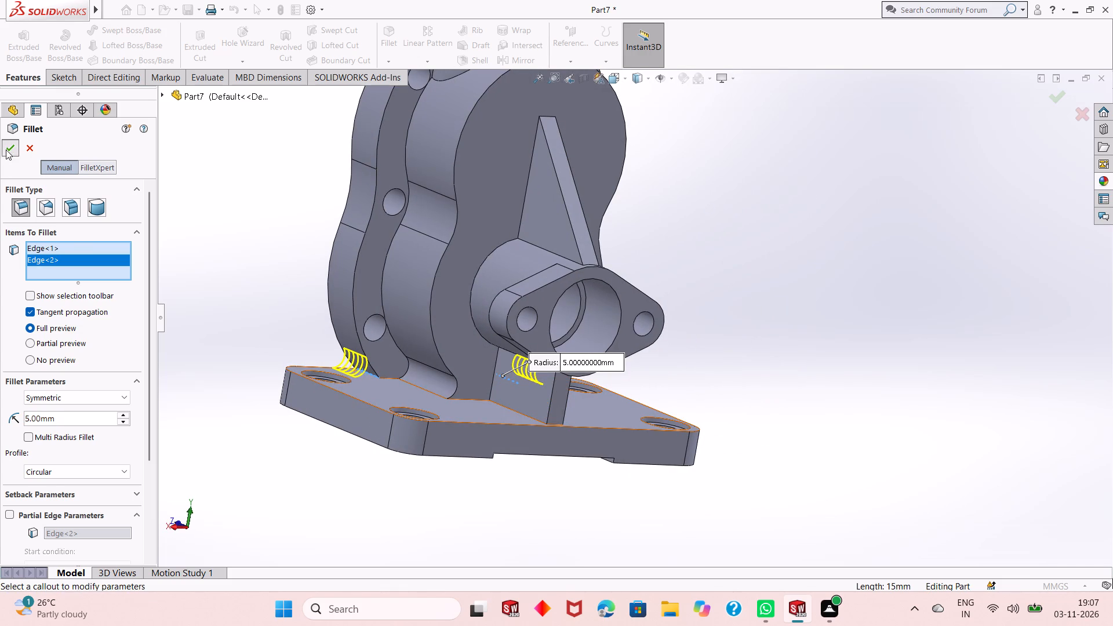
# Examine the filleted flange-to-base corners, the shaft boss and the housing's side profile from different angles and distances.
pyautogui.scroll(1, 665, 417)
pyautogui.moveTo(830, 398); pyautogui.dragTo(745, 360, button='middle')
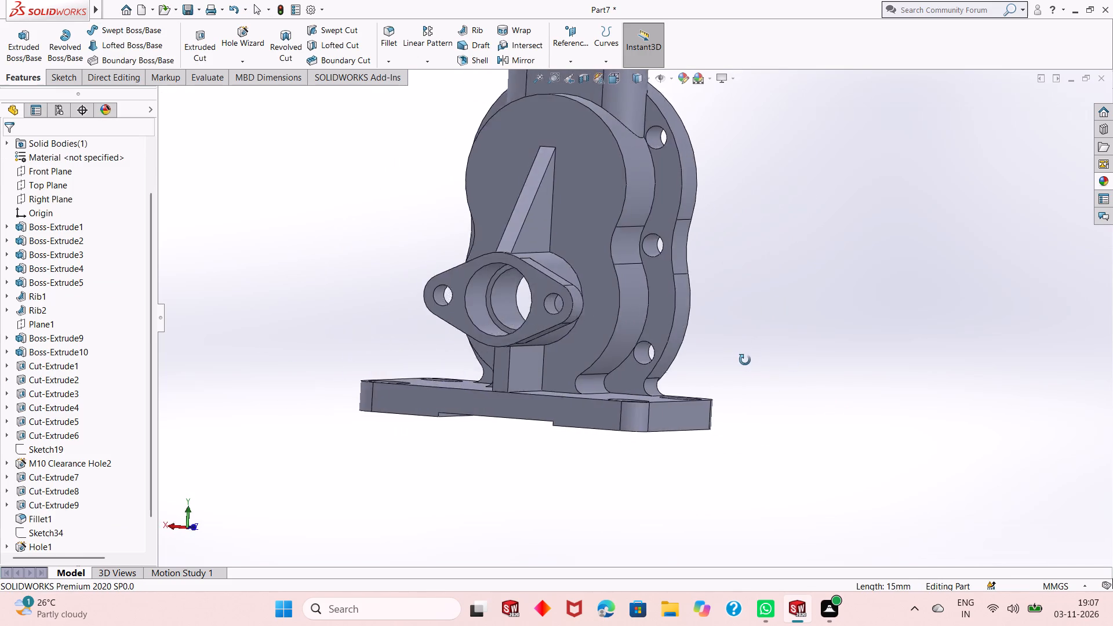
pyautogui.moveTo(745, 360); pyautogui.dragTo(687, 370, button='middle')
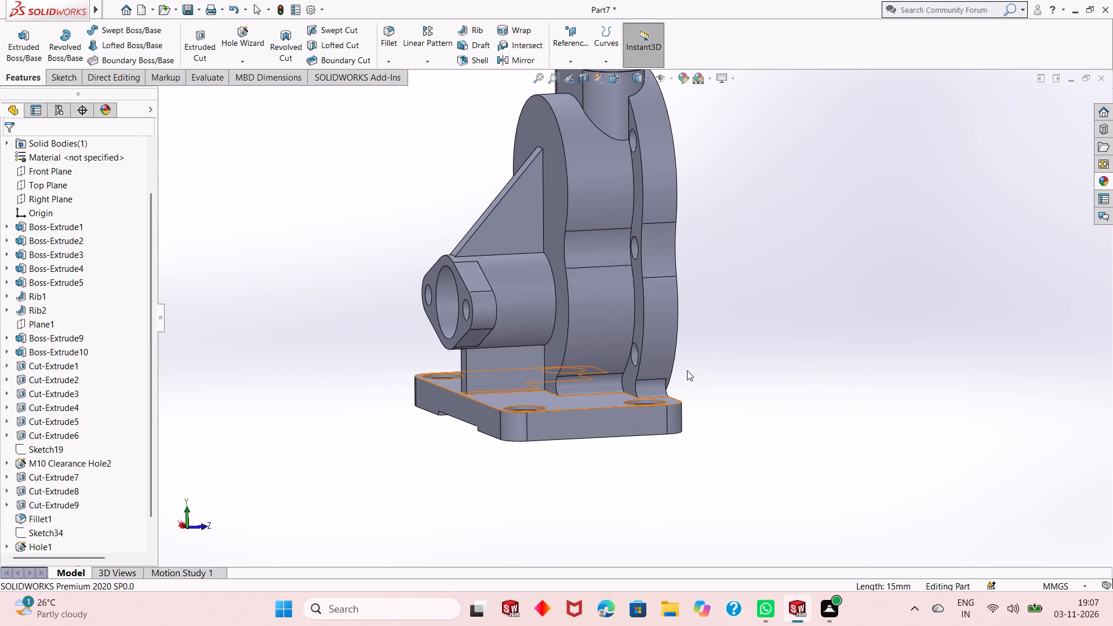
pyautogui.scroll(-1, 590, 399)
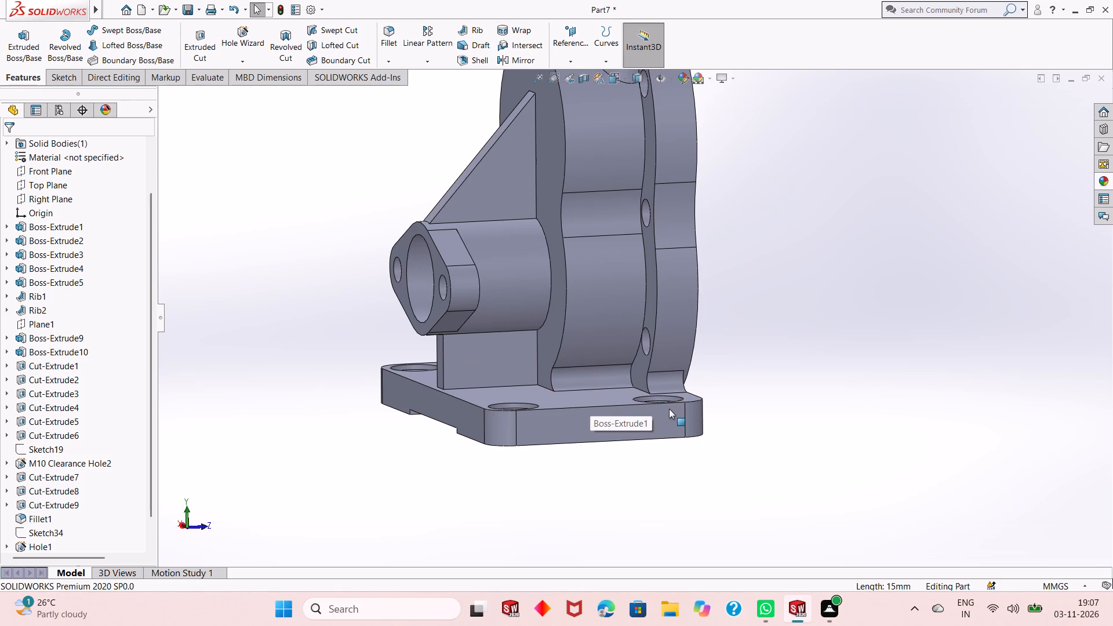
pyautogui.moveTo(625, 418); pyautogui.dragTo(631, 438, button='middle')
pyautogui.scroll(3, 610, 413)
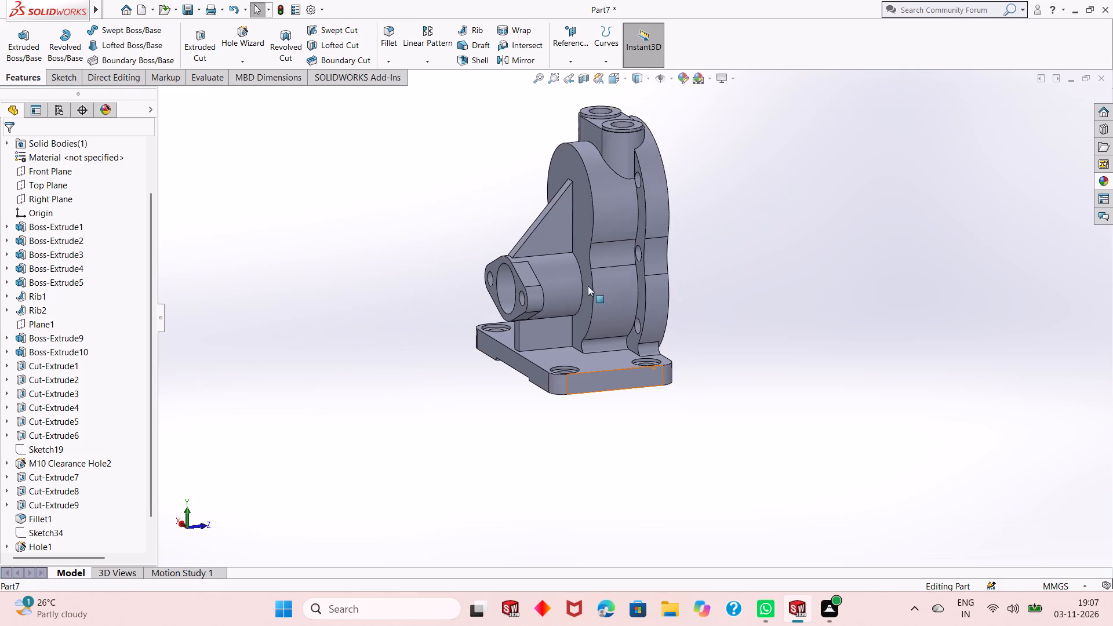
pyautogui.scroll(-3, 583, 238)
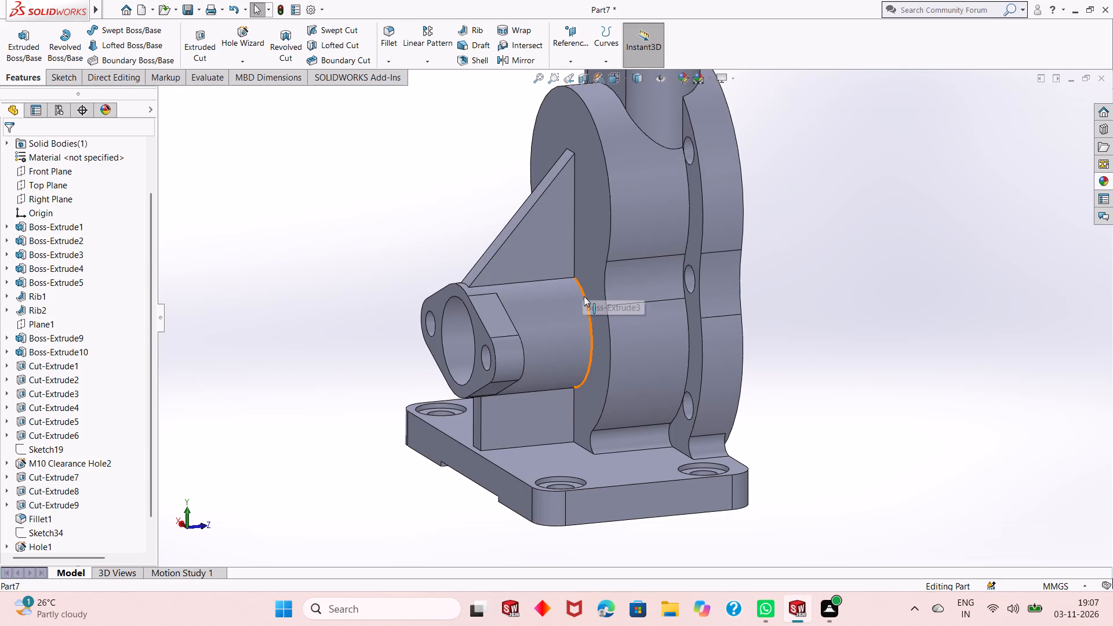
pyautogui.scroll(-1, 595, 295)
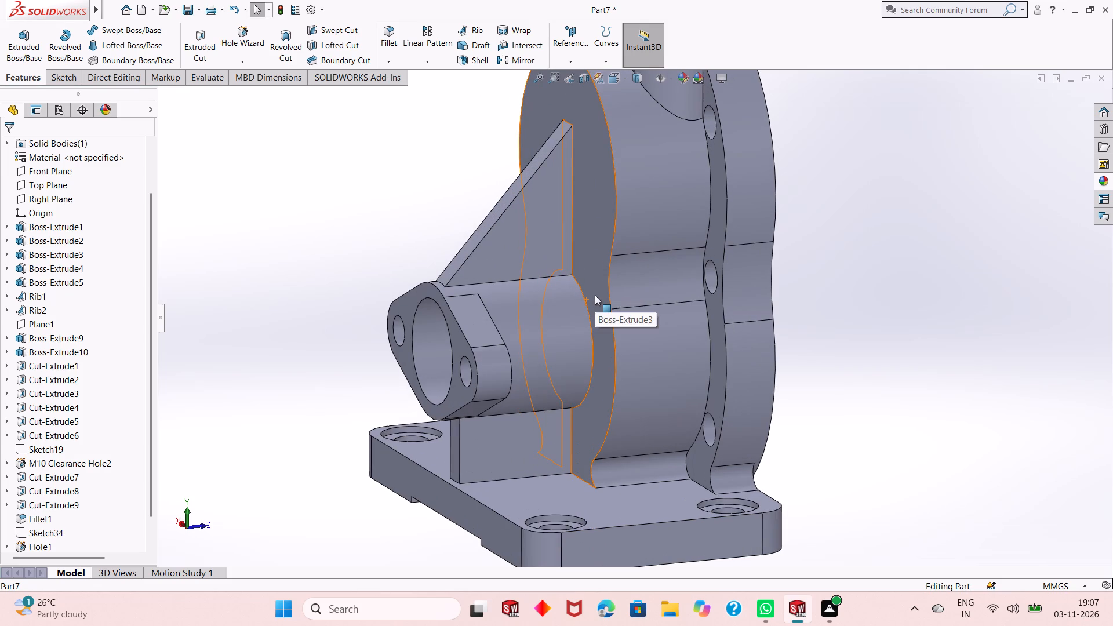
pyautogui.scroll(-1, 595, 295)
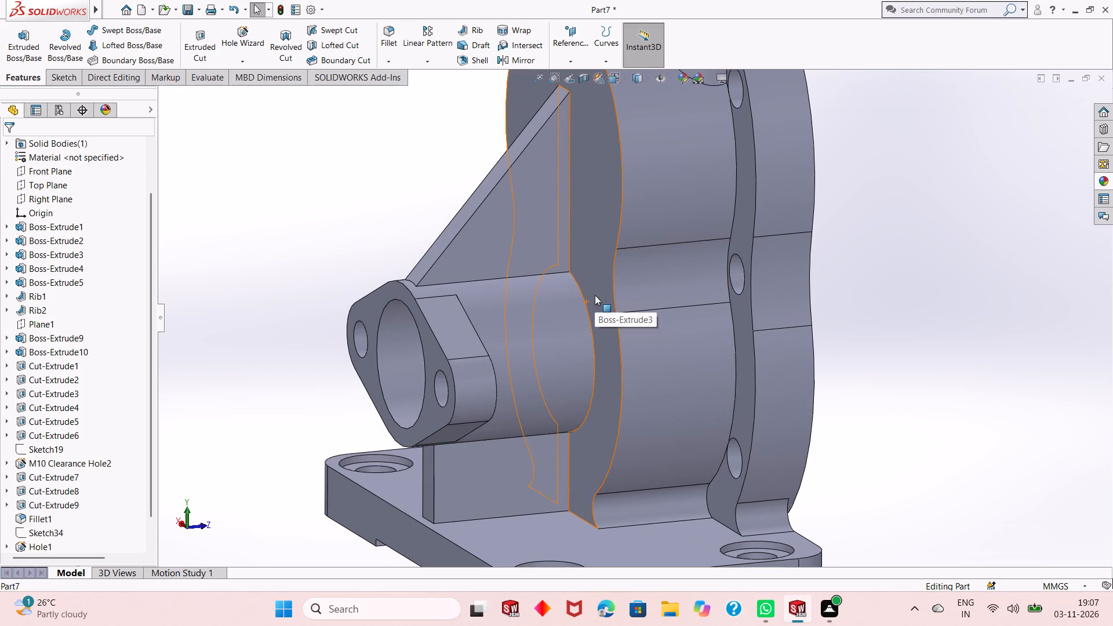
pyautogui.scroll(-1, 595, 295)
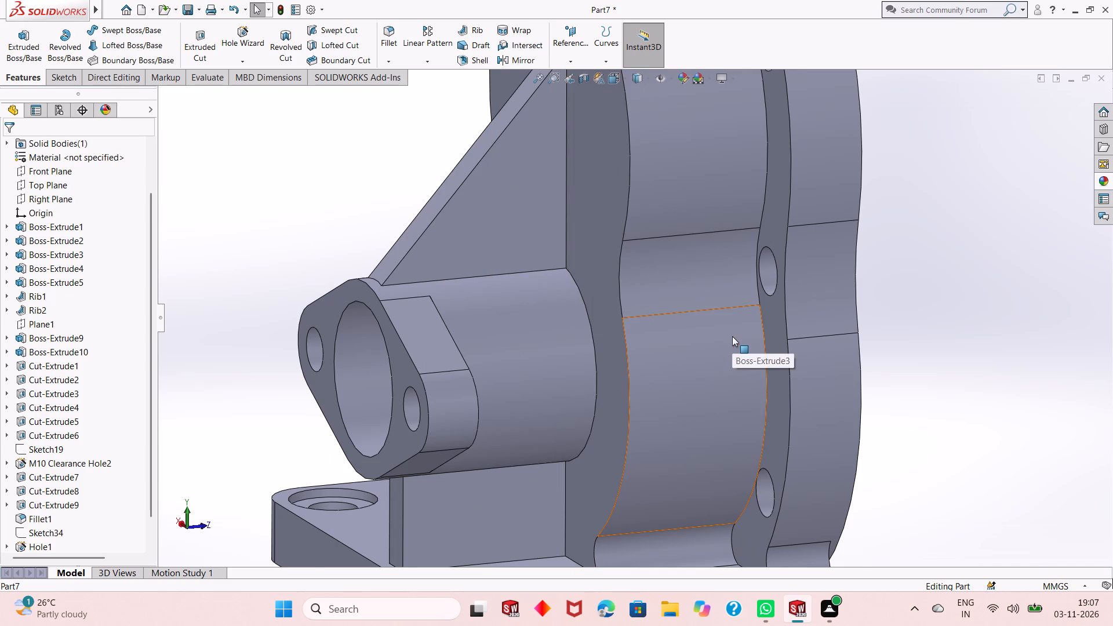
pyautogui.moveTo(732, 336); pyautogui.dragTo(732, 325, button='middle')
pyautogui.scroll(-1, 732, 336)
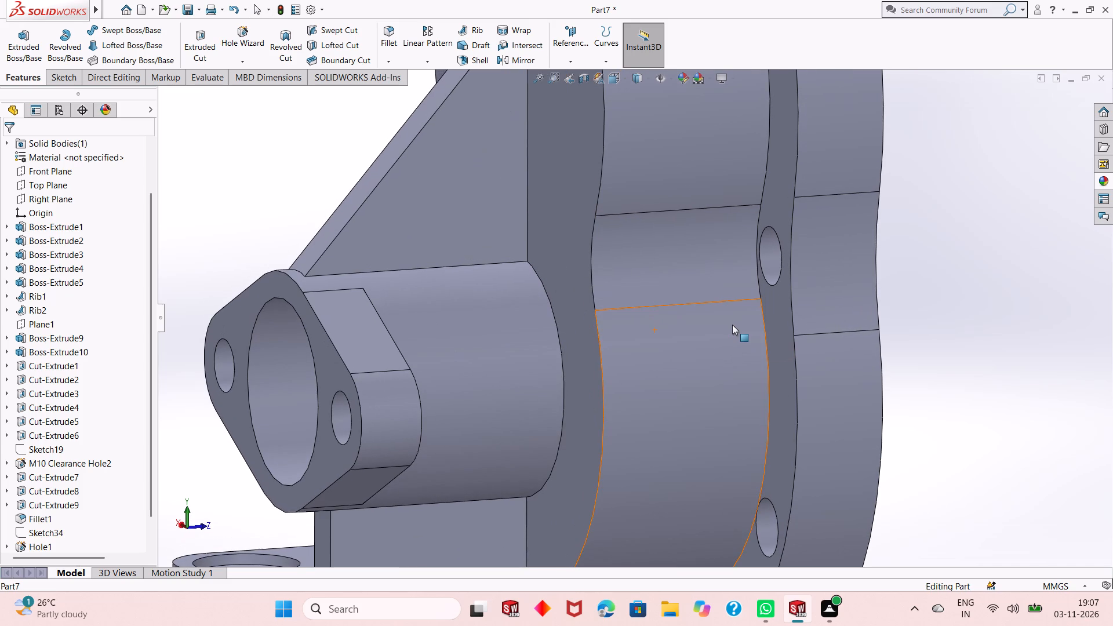
pyautogui.scroll(-1, 732, 325)
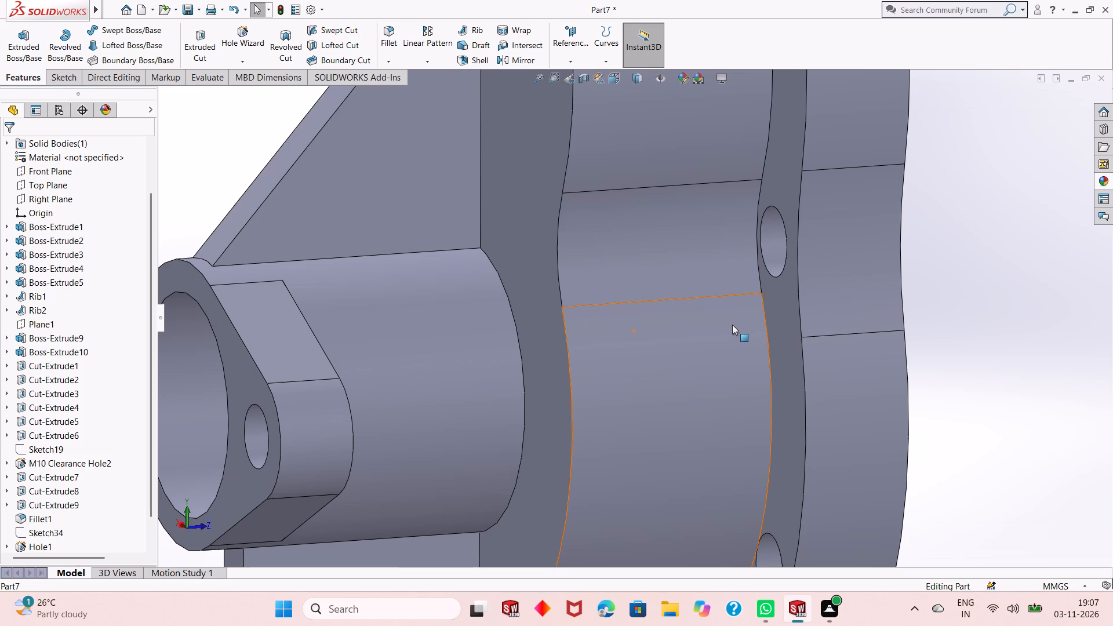
pyautogui.scroll(-1, 732, 325)
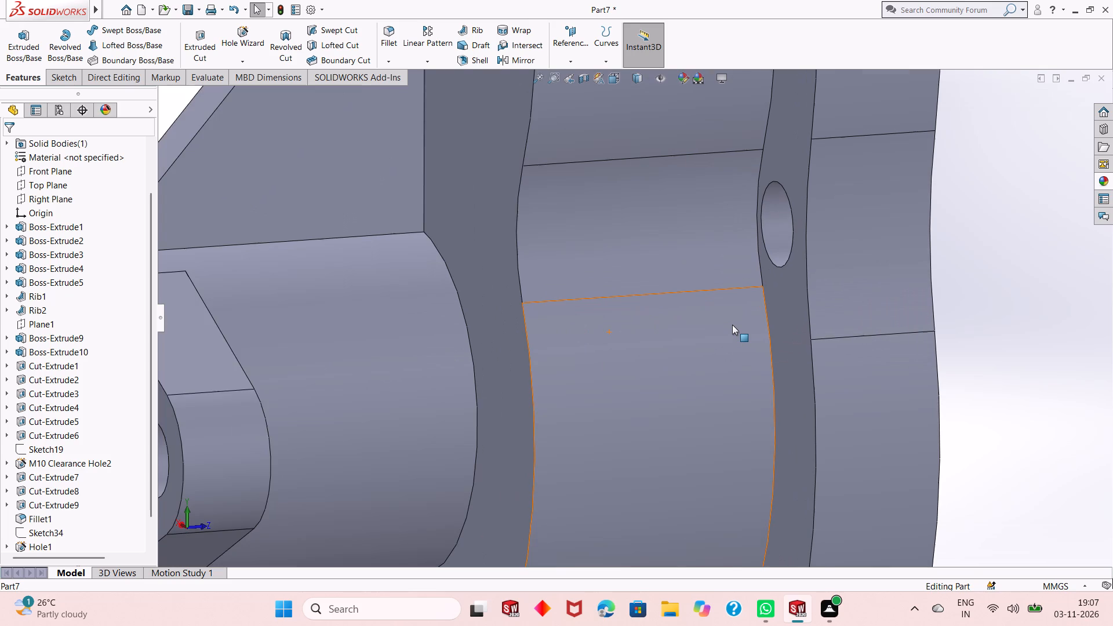
pyautogui.scroll(-1, 732, 325)
pyautogui.scroll(5, 732, 325)
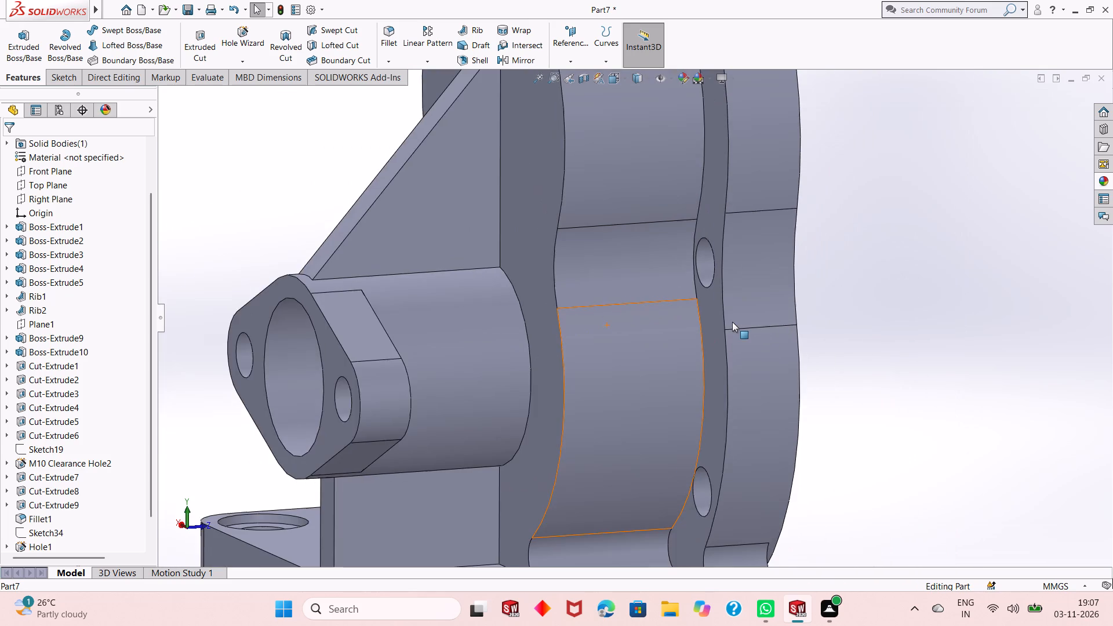
pyautogui.scroll(5, 732, 322)
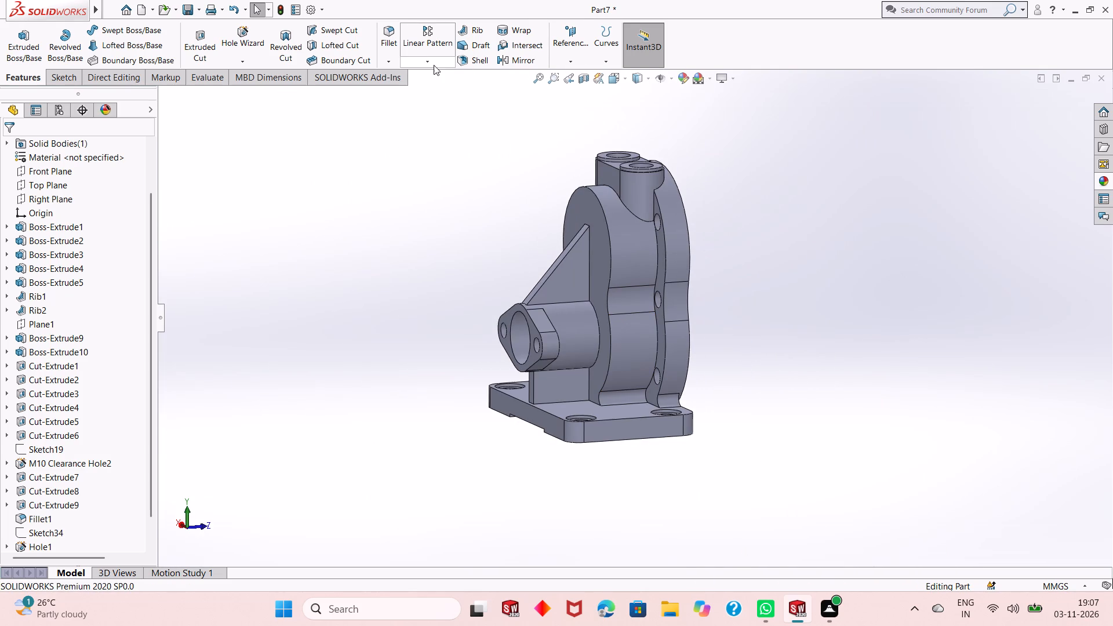
# Start a 2 mm constant-radius fillet with tangent propagation on the base plate's upper perimeter edge.
pyautogui.click(395, 41)
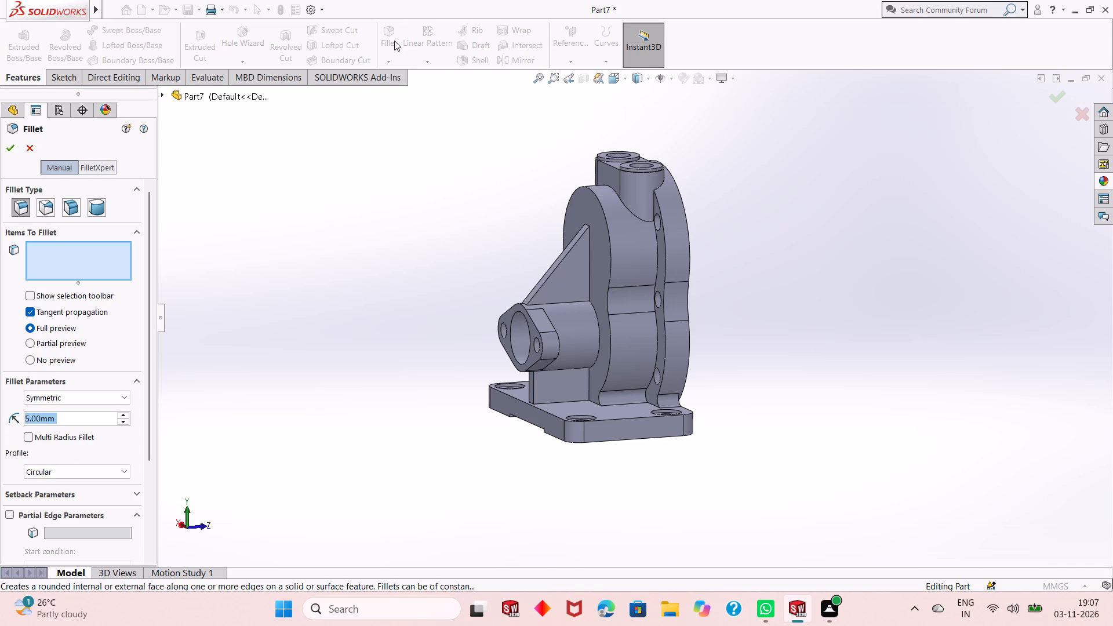
pyautogui.press('2')
pyautogui.press('Return')
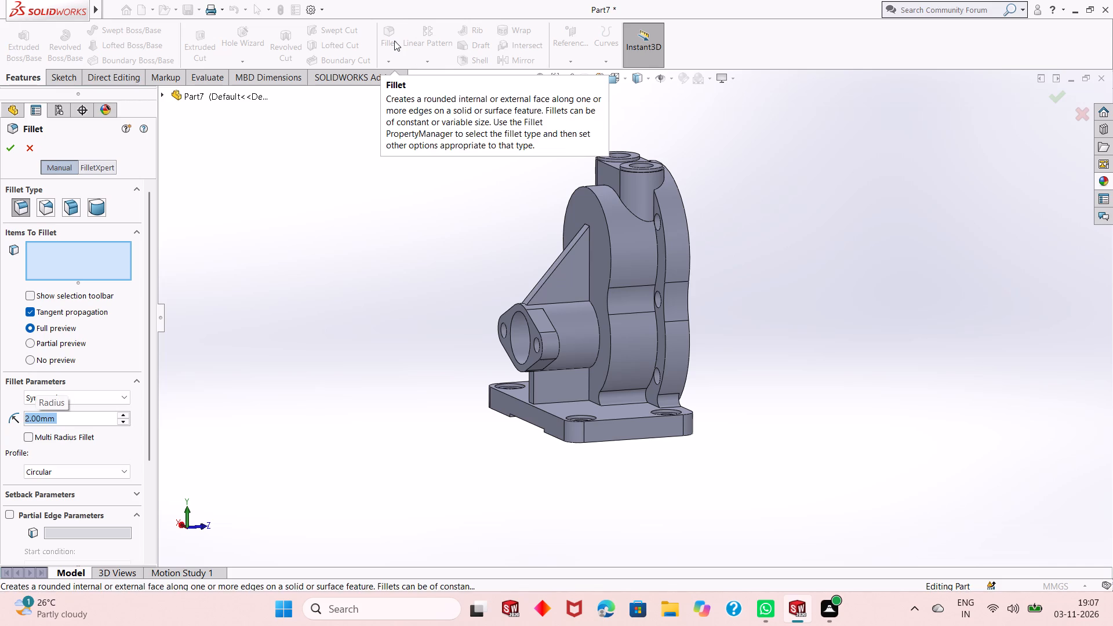
pyautogui.moveTo(482, 439); pyautogui.dragTo(497, 461, button='middle')
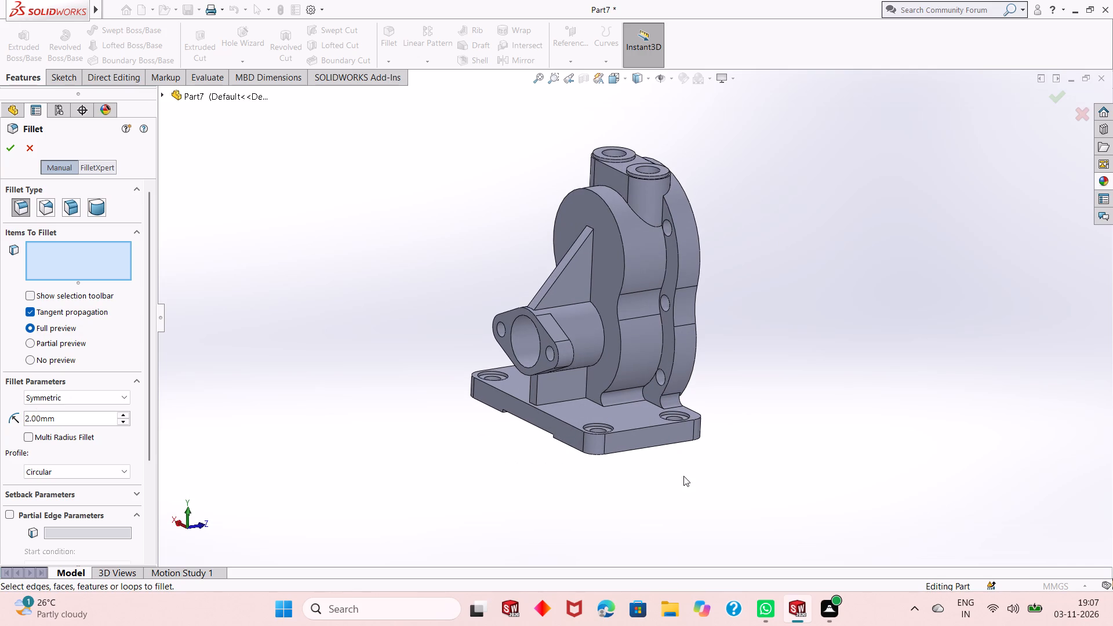
pyautogui.moveTo(776, 469); pyautogui.dragTo(759, 508, button='middle')
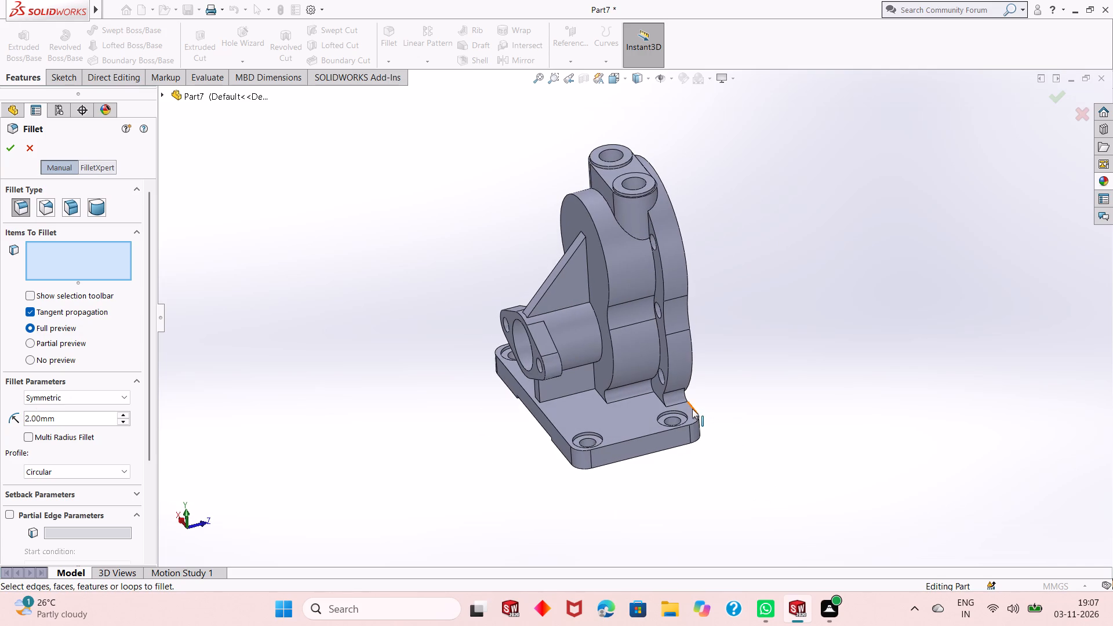
pyautogui.click(692, 409)
pyautogui.moveTo(500, 485); pyautogui.dragTo(553, 416, button='middle')
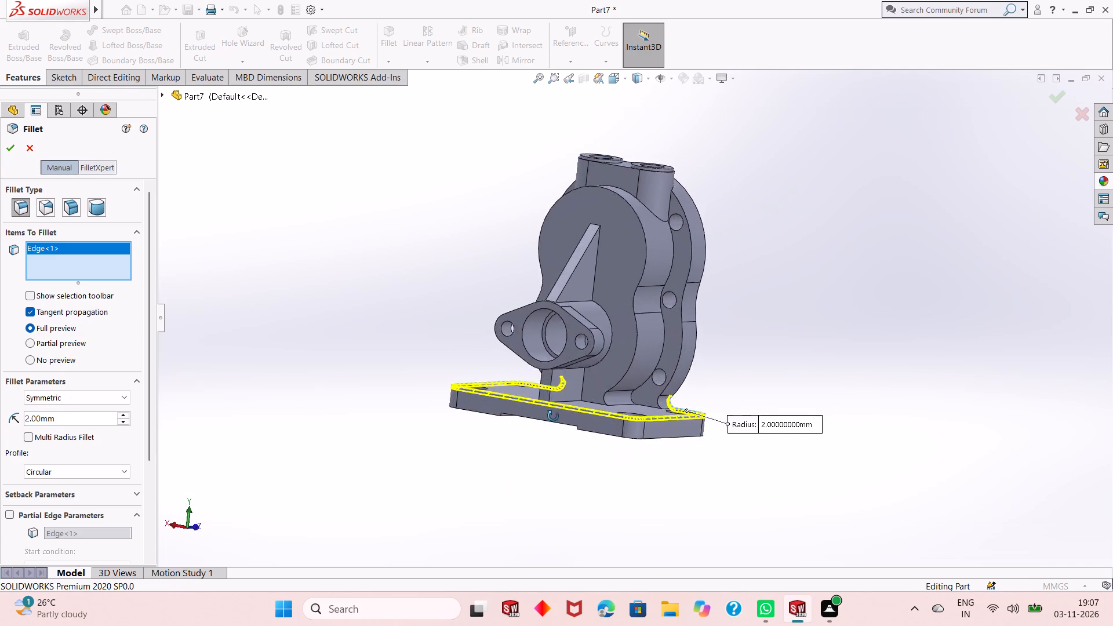
pyautogui.moveTo(553, 416); pyautogui.dragTo(791, 457, button='middle')
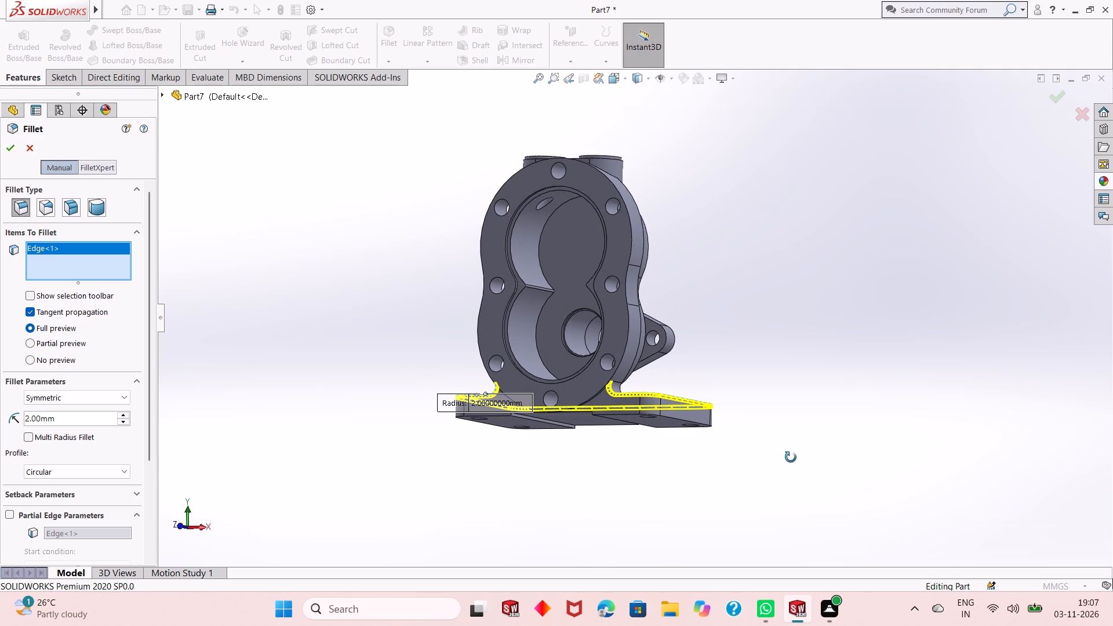
pyautogui.moveTo(791, 457); pyautogui.dragTo(536, 498, button='middle')
pyautogui.moveTo(656, 420); pyautogui.dragTo(624, 455, button='middle')
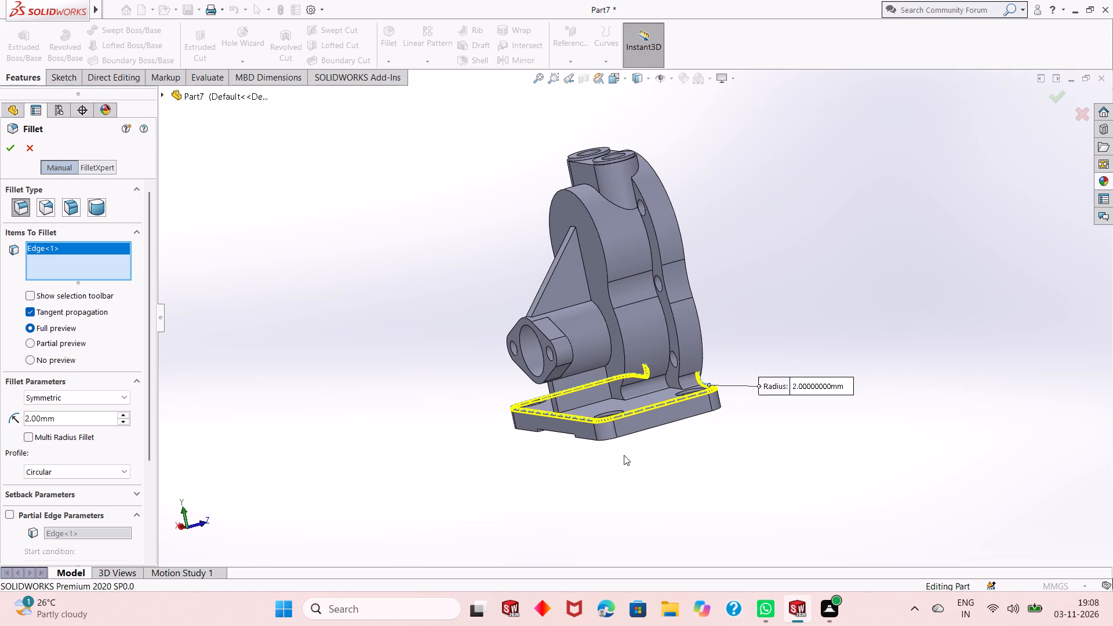
# Add the bolt-hole flange's outer rim edge and the outline edge of the pump body's rib-side face to the 2 mm fillet.
pyautogui.scroll(-1, 564, 369)
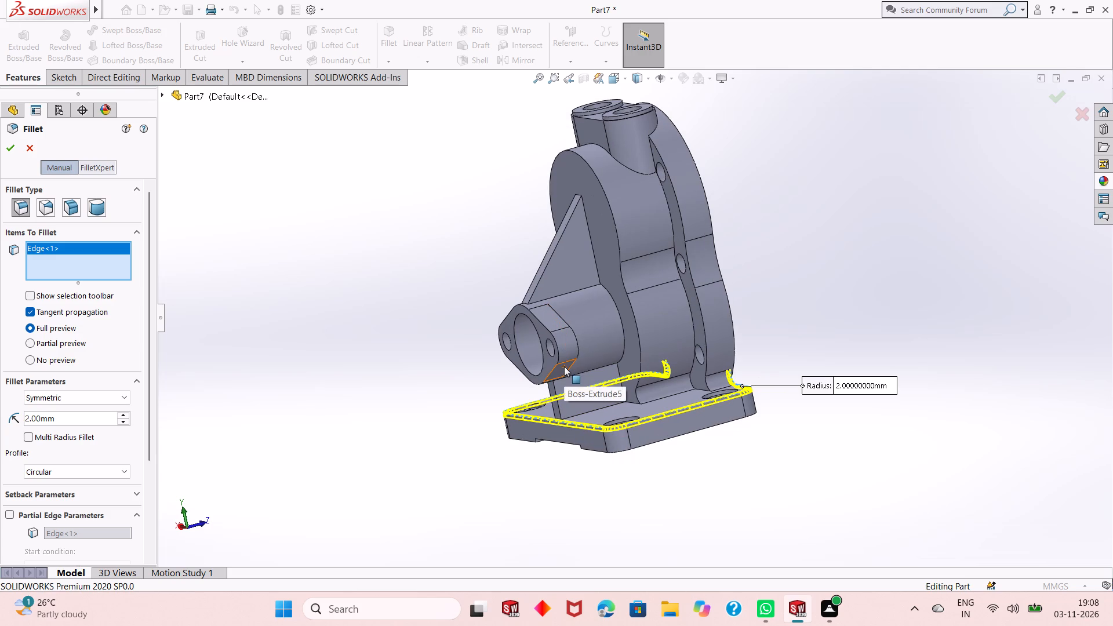
pyautogui.moveTo(851, 332); pyautogui.dragTo(855, 333, button='middle')
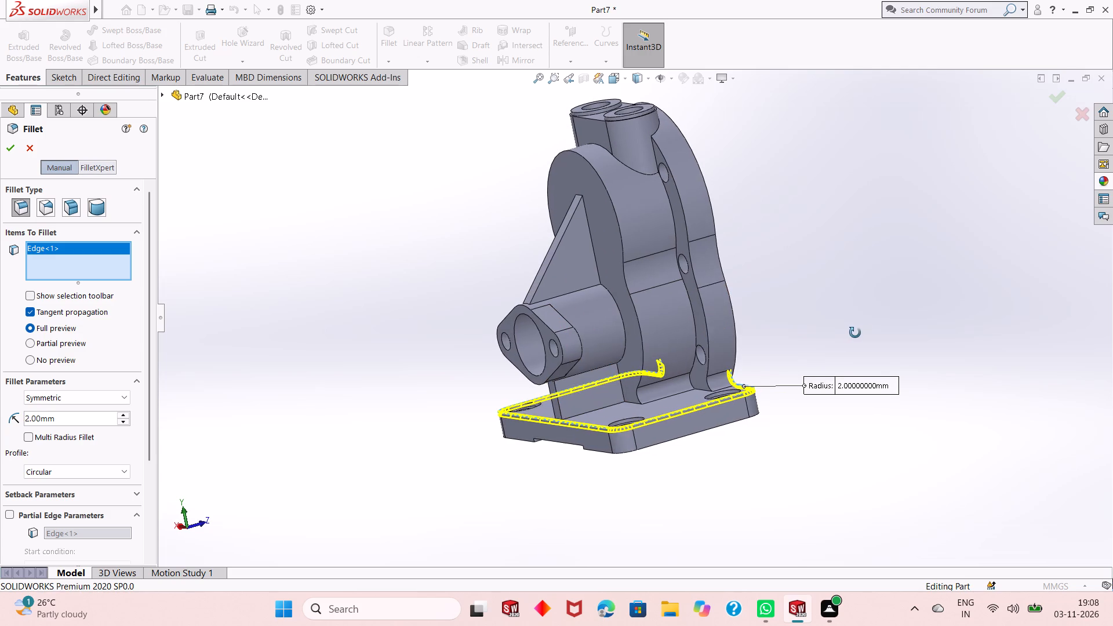
pyautogui.moveTo(855, 333); pyautogui.dragTo(877, 328, button='middle')
pyautogui.scroll(-3, 757, 276)
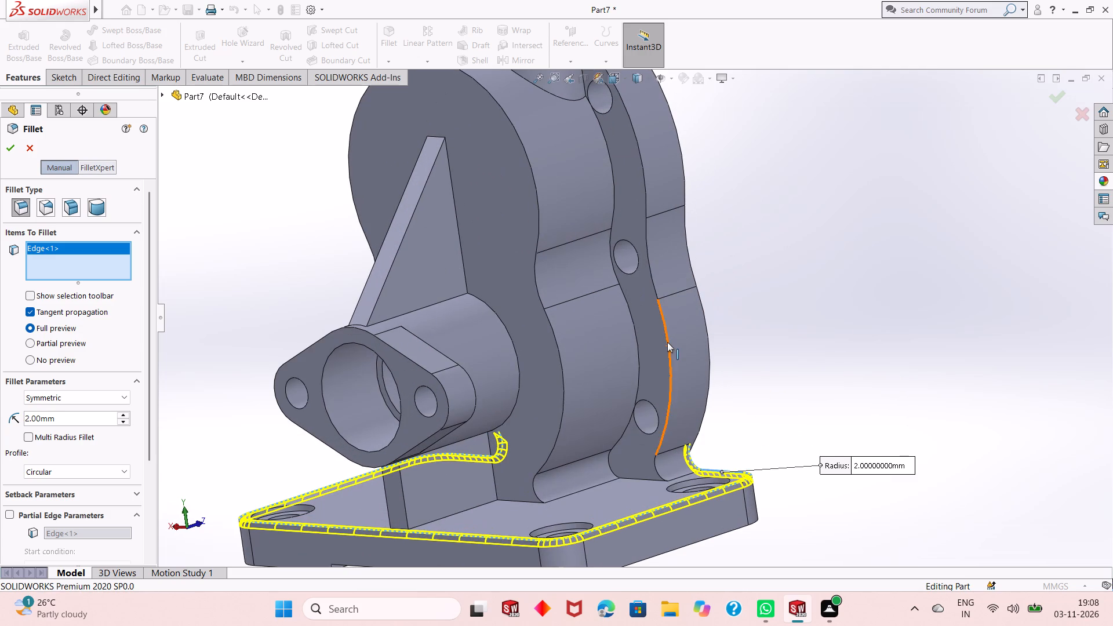
pyautogui.click(667, 342)
pyautogui.scroll(2, 783, 370)
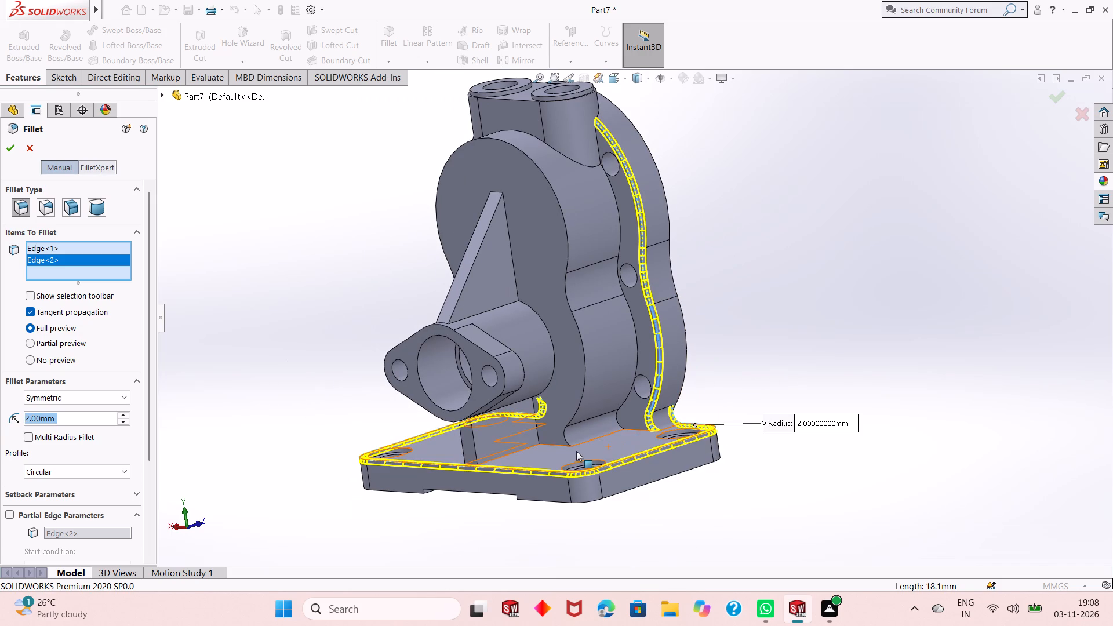
pyautogui.click(579, 337)
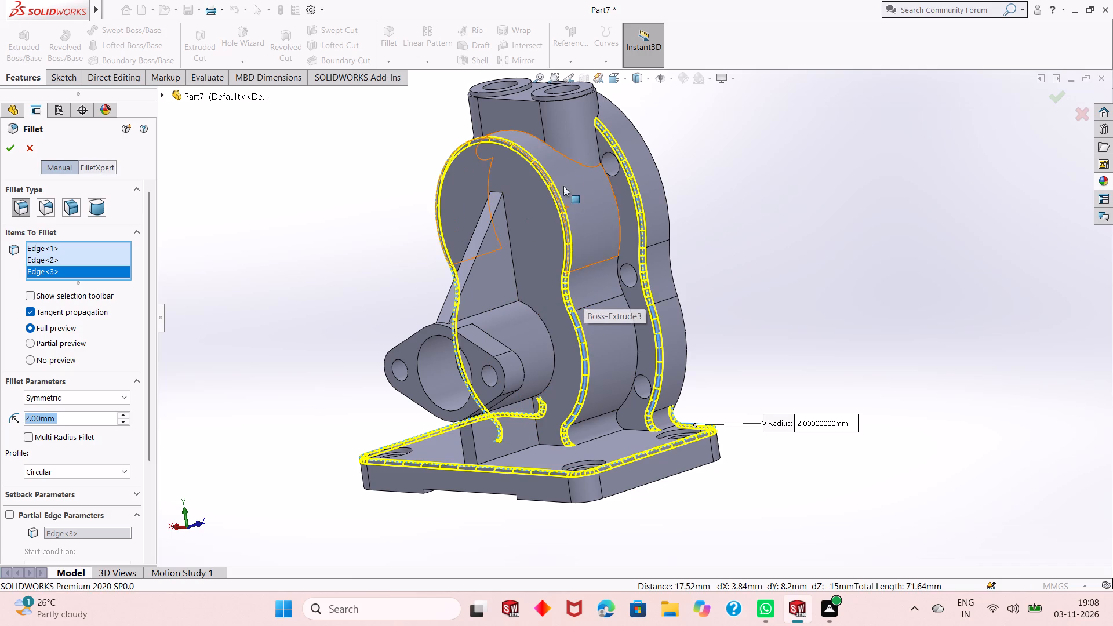
# Add the edges where the port bosses meet the curved pump body and both sides of the bolt-hole flange to the 2 mm fillet.
pyautogui.scroll(-3, 594, 119)
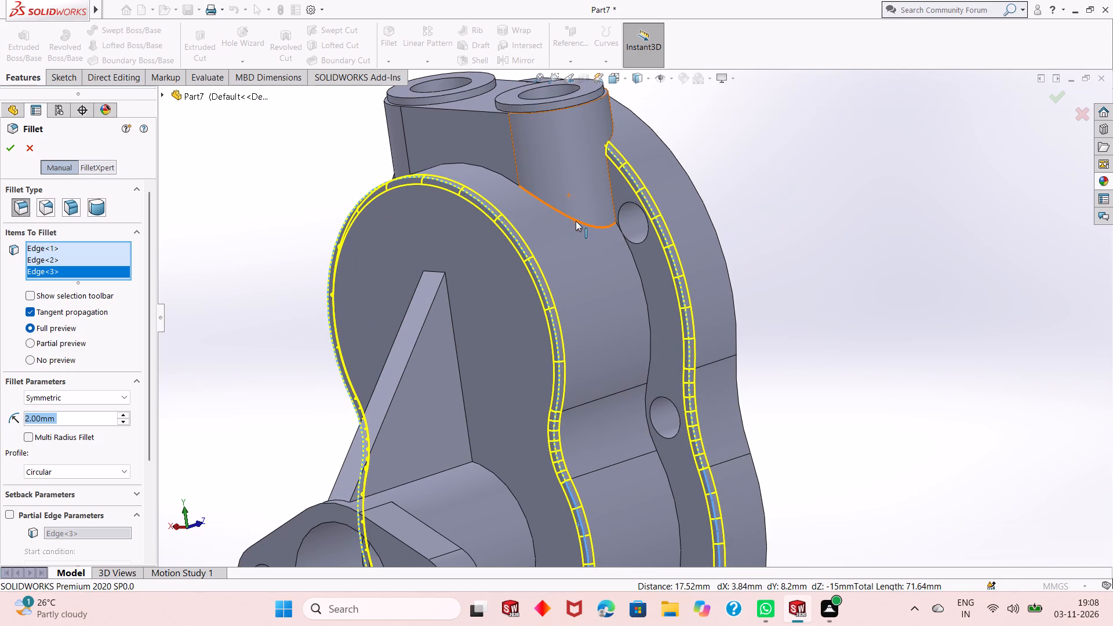
pyautogui.click(576, 221)
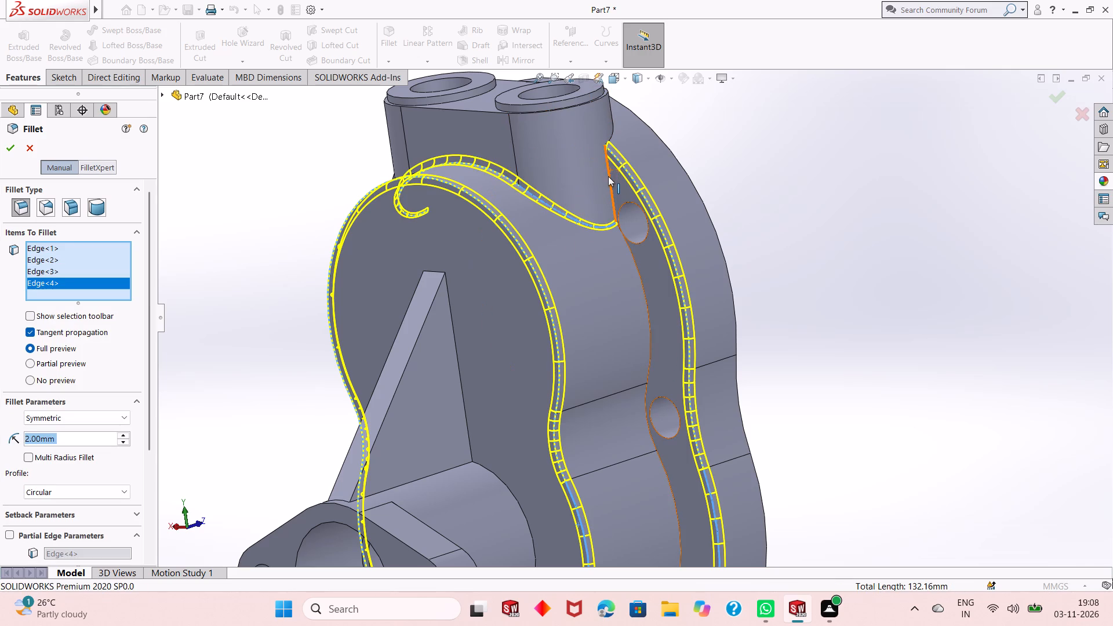
pyautogui.click(608, 176)
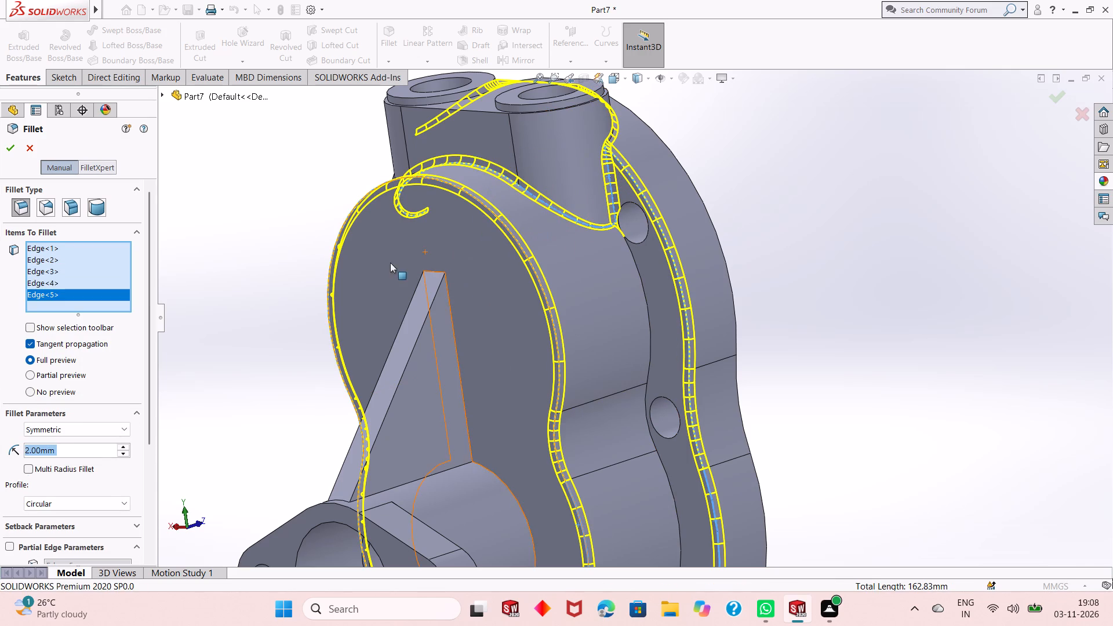
pyautogui.scroll(1, 525, 246)
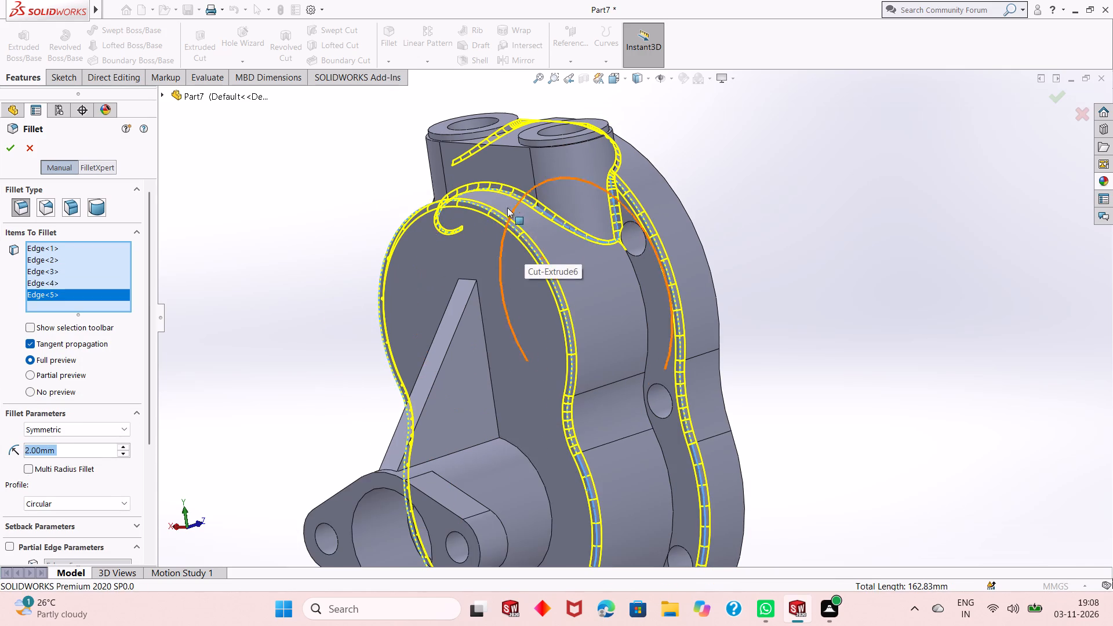
pyautogui.moveTo(490, 231); pyautogui.dragTo(593, 282, button='middle')
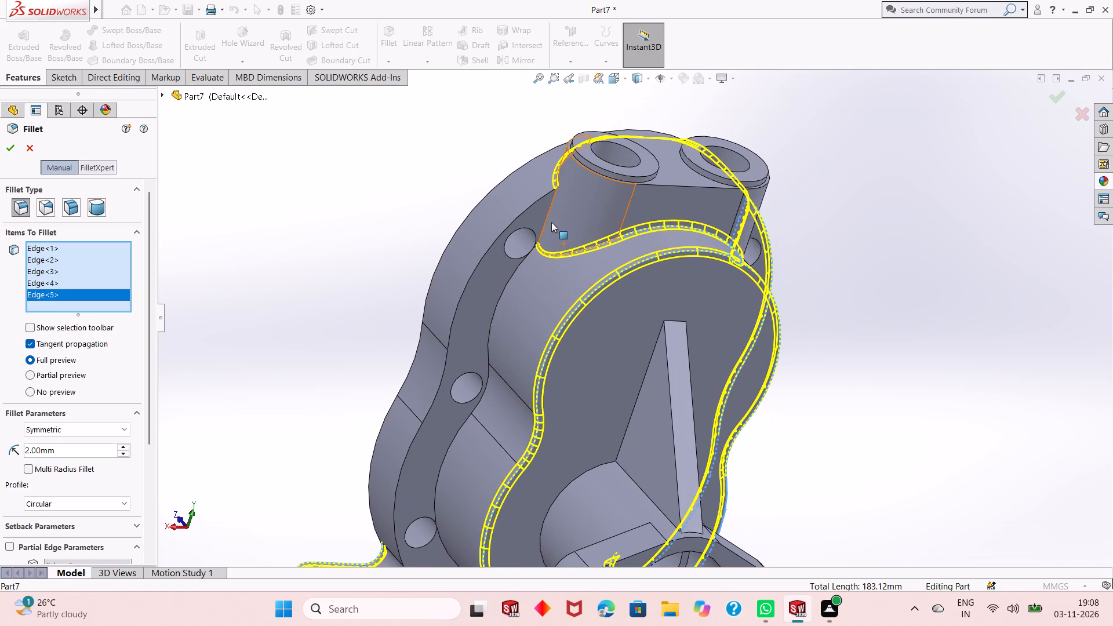
pyautogui.click(548, 213)
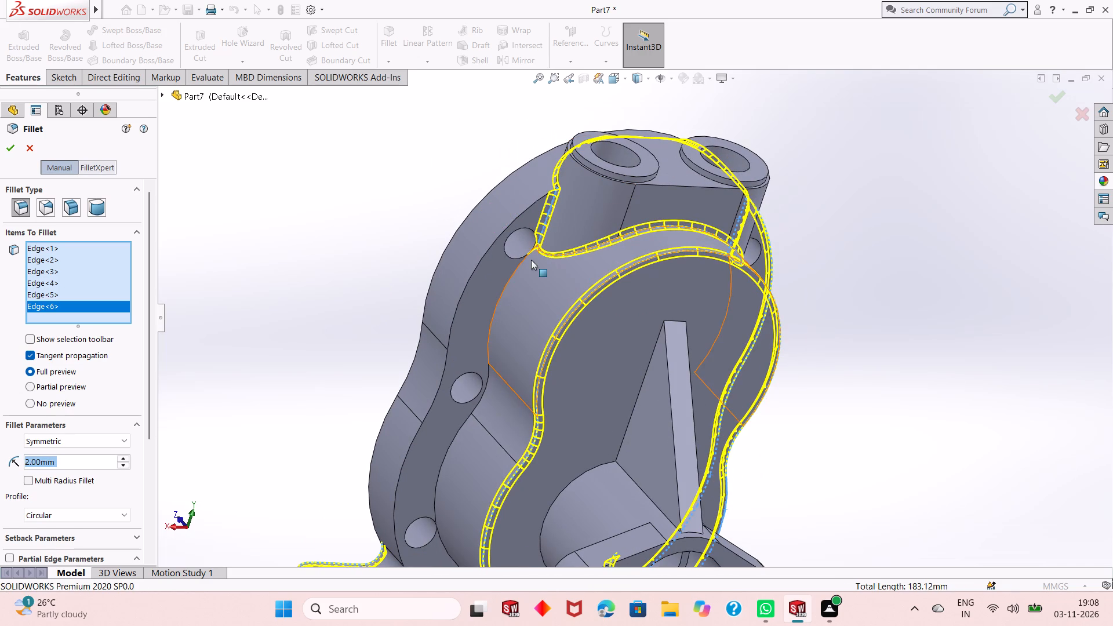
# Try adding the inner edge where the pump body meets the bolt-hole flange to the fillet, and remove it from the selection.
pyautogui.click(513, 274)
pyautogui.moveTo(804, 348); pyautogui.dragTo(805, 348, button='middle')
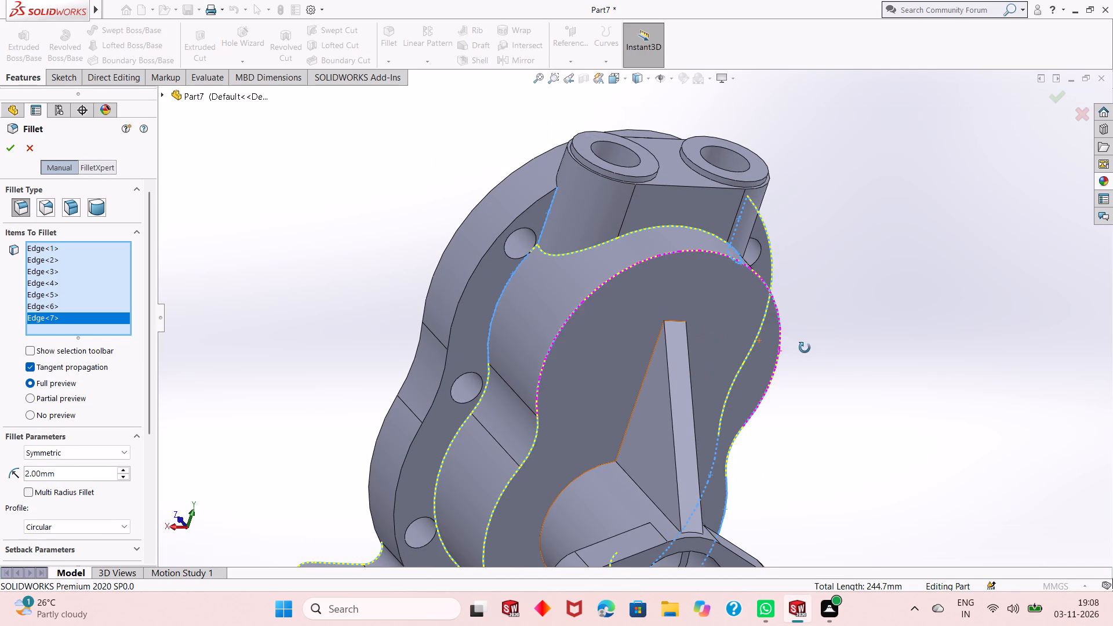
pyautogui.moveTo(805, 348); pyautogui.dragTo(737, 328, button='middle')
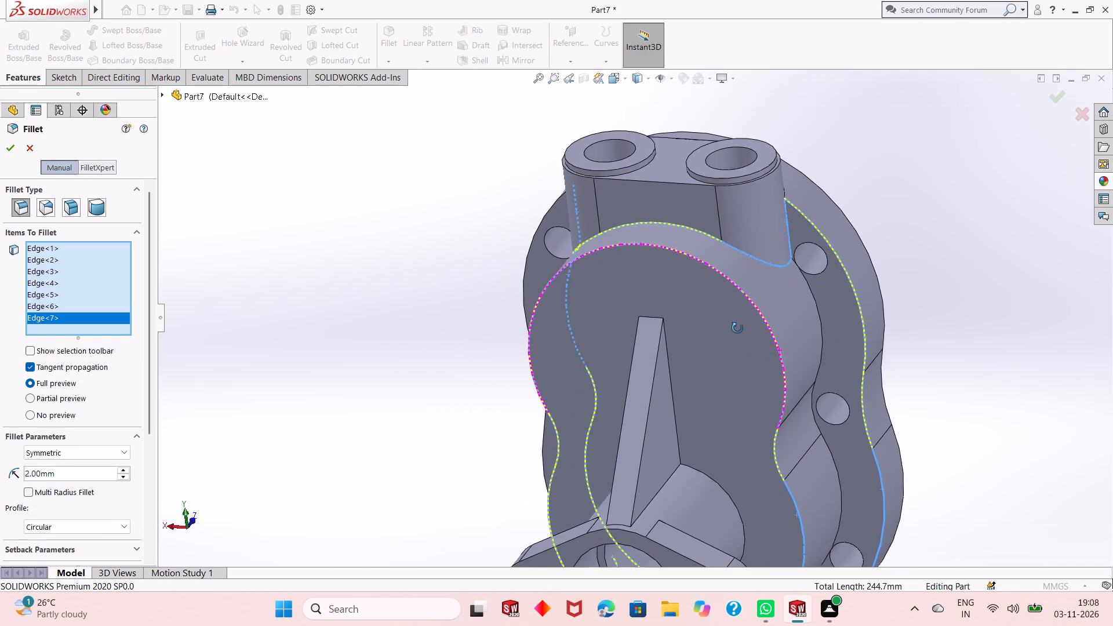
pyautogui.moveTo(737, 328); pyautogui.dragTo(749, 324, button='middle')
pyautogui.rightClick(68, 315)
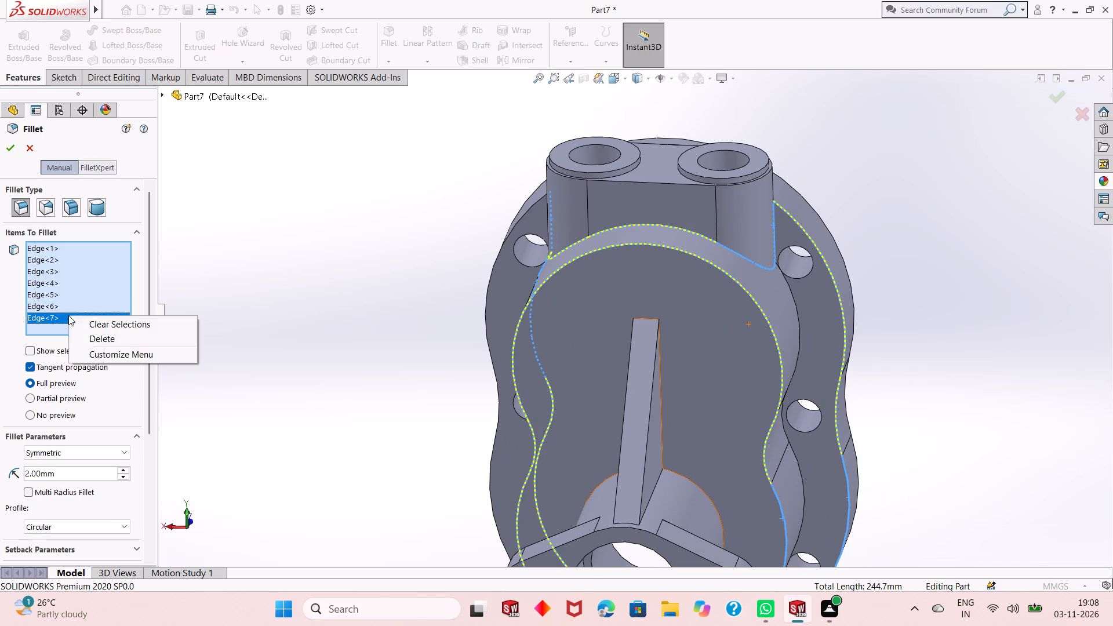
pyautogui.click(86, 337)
# Add the bolt-hole flange's outer rim edge on the opposite side of the housing to the 2 mm fillet.
pyautogui.moveTo(510, 326); pyautogui.dragTo(493, 300, button='middle')
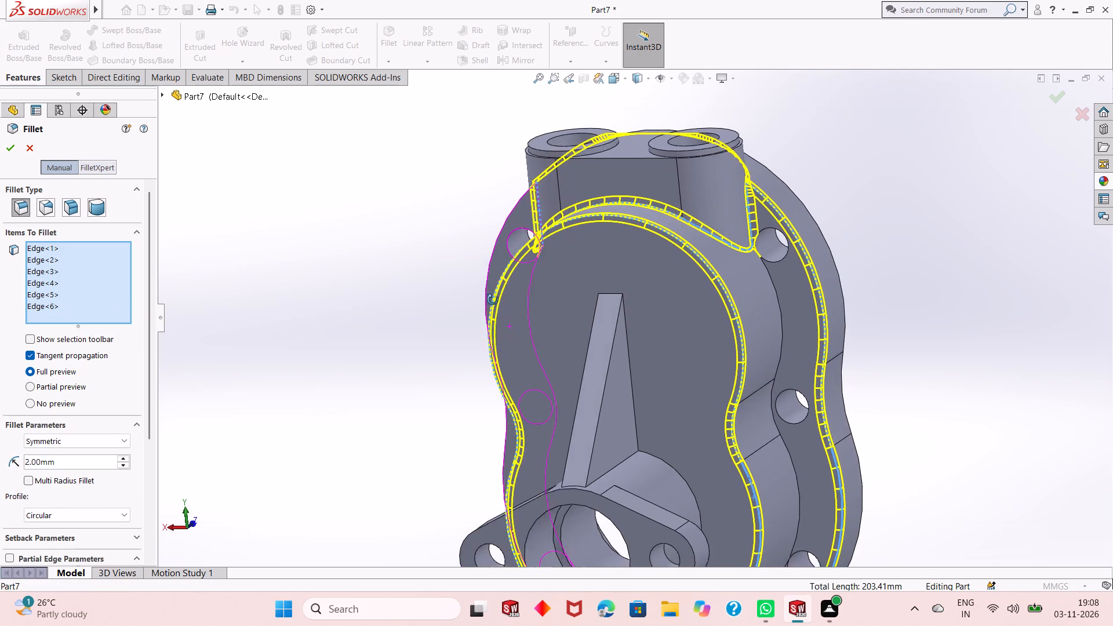
pyautogui.moveTo(493, 300); pyautogui.dragTo(547, 300, button='middle')
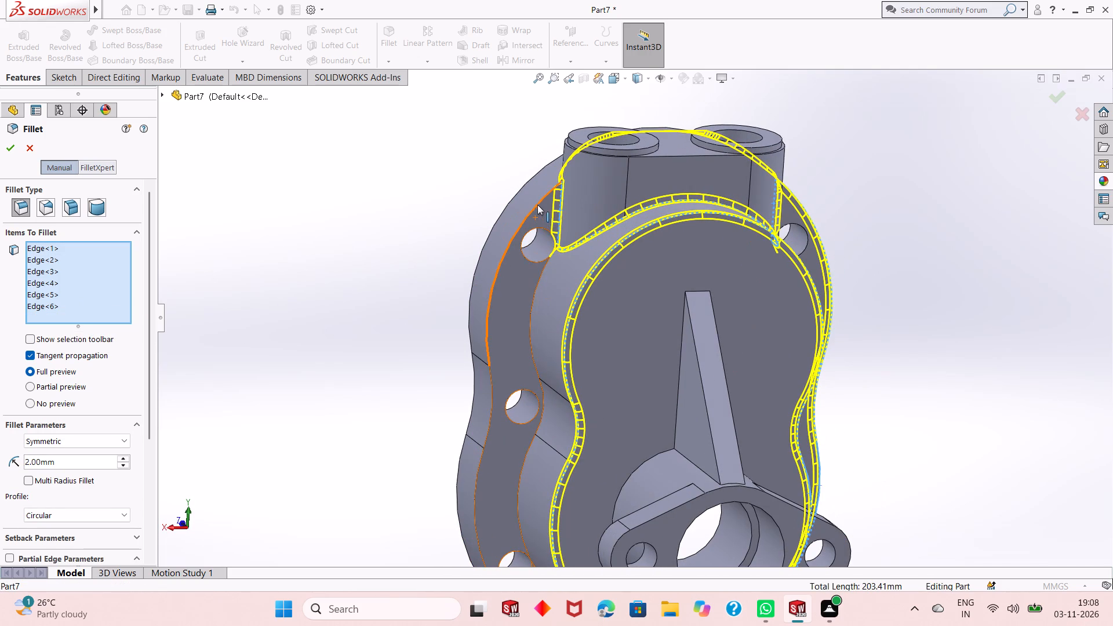
pyautogui.click(538, 203)
# Add the two edges where the body's rib-side face meets the base plate, on either side of the rib, to the 2 mm fillet.
pyautogui.scroll(3, 512, 318)
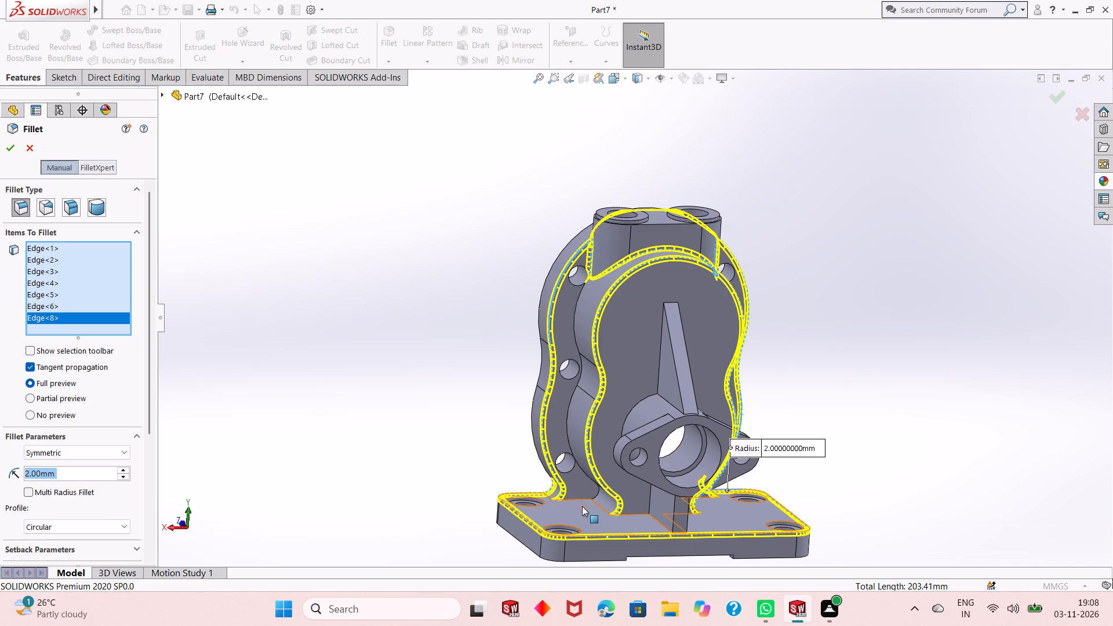
pyautogui.scroll(-3, 600, 487)
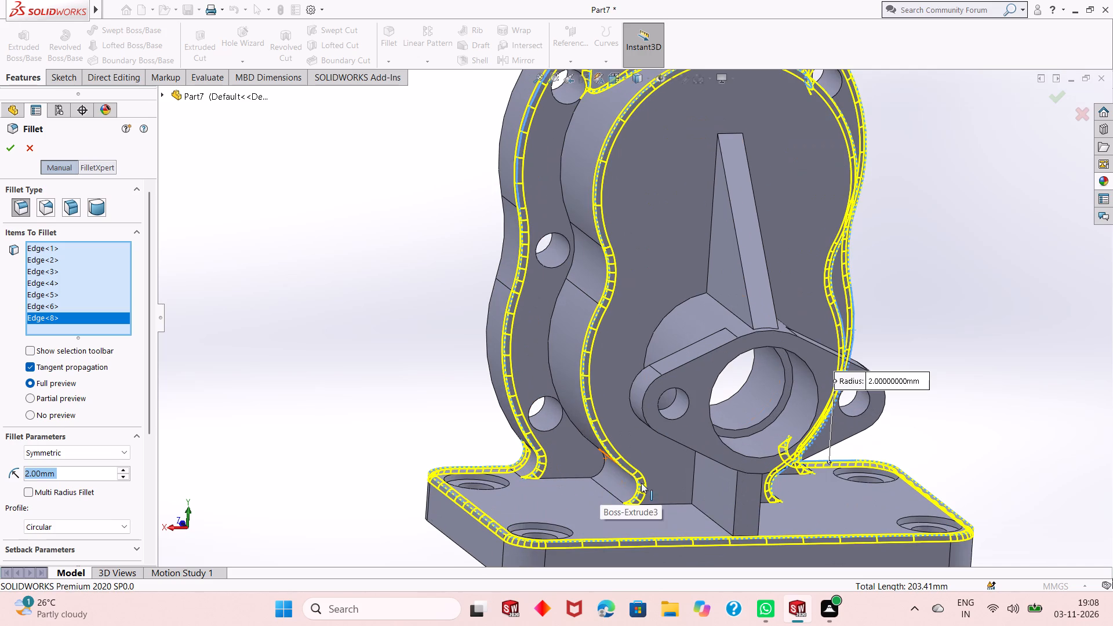
pyautogui.click(667, 506)
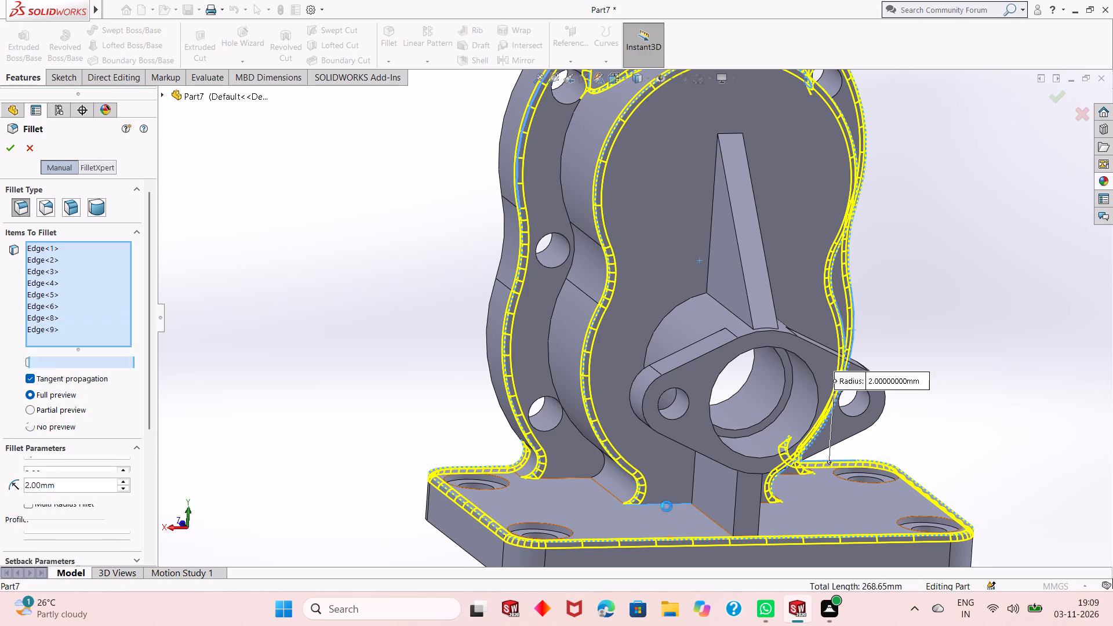
pyautogui.moveTo(785, 505); pyautogui.dragTo(762, 513, button='middle')
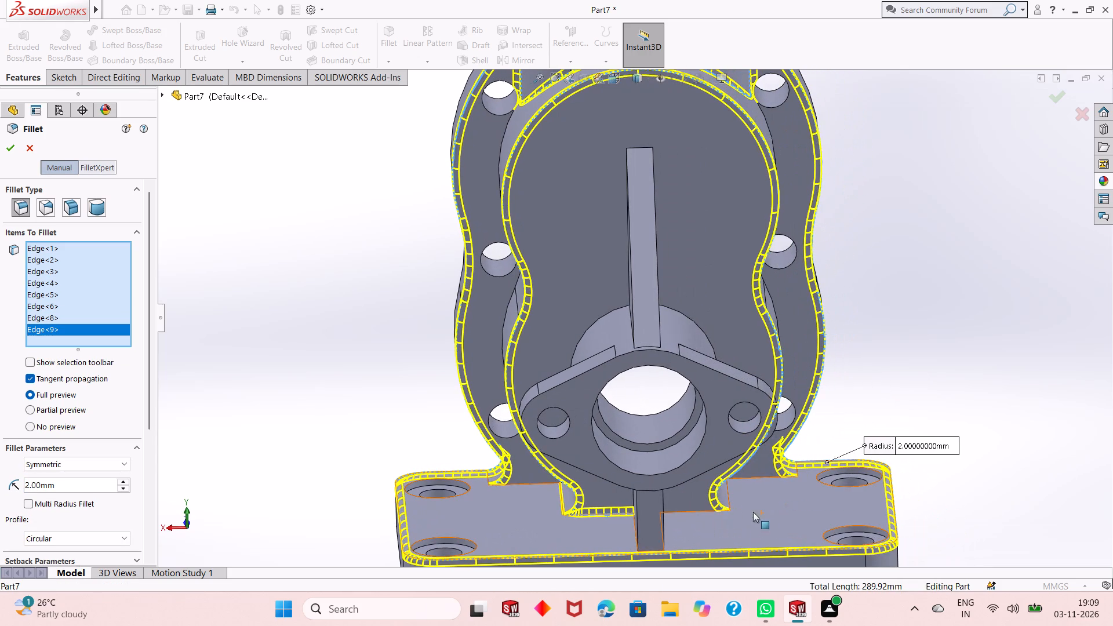
pyautogui.click(694, 511)
# Examine the fillet preview around the port bosses, body outline, shaft boss and base plate for edges still to include.
pyautogui.moveTo(723, 522); pyautogui.dragTo(735, 490, button='middle')
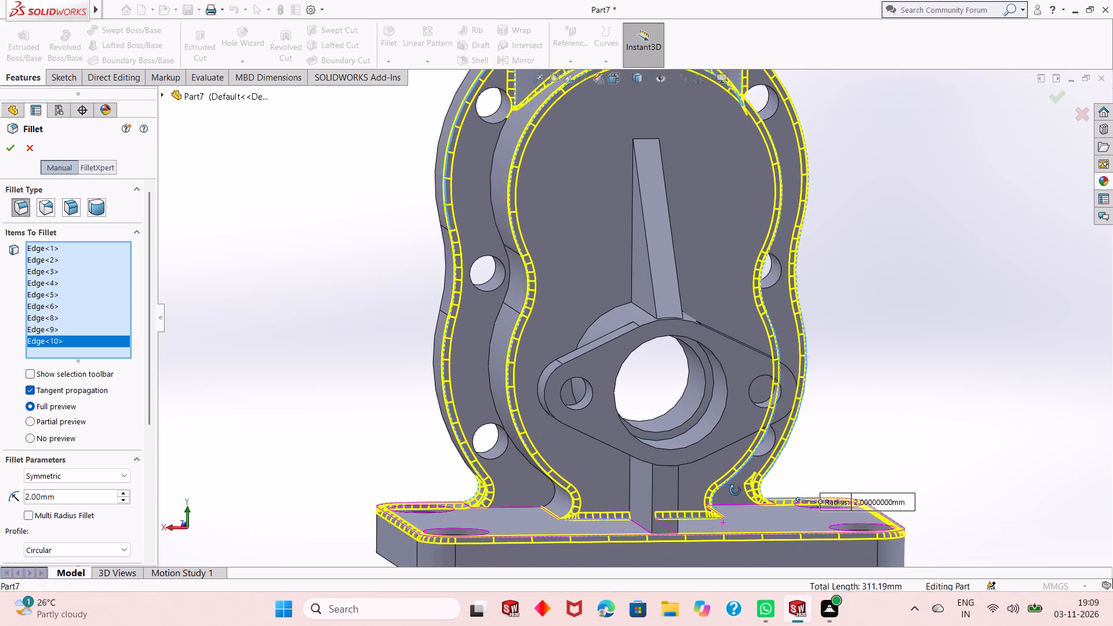
pyautogui.moveTo(735, 490); pyautogui.dragTo(740, 484, button='middle')
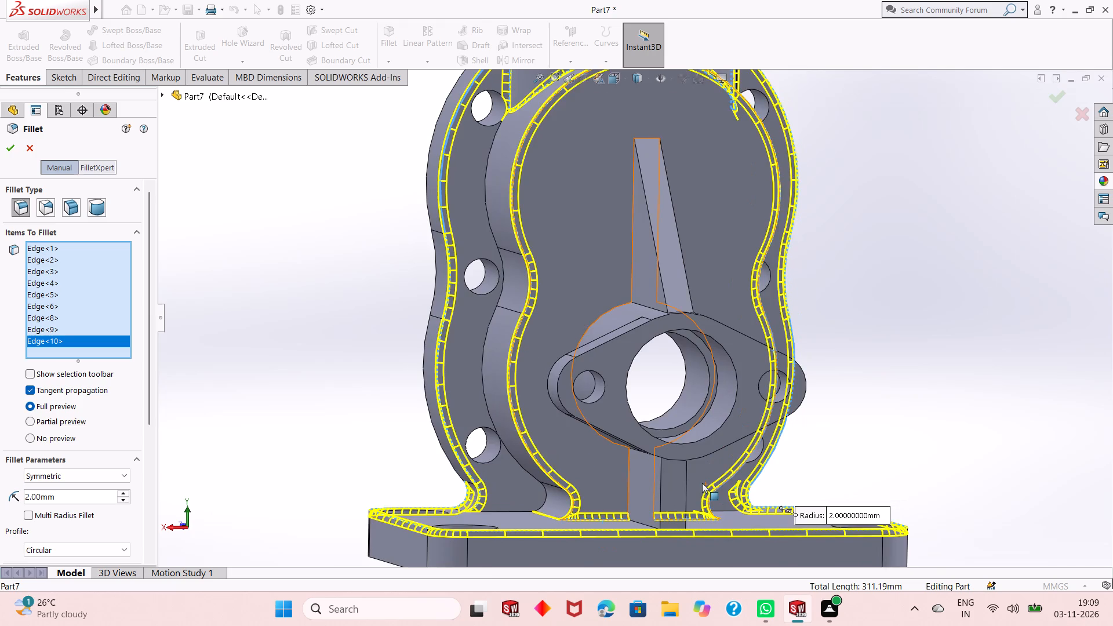
pyautogui.scroll(2, 702, 483)
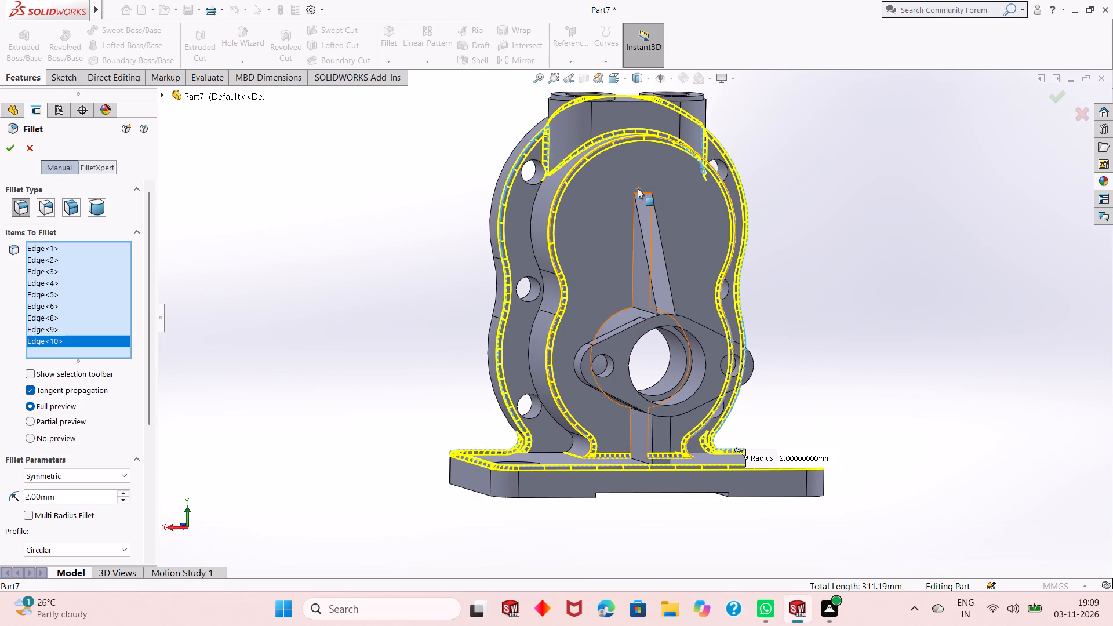
pyautogui.scroll(-1, 638, 188)
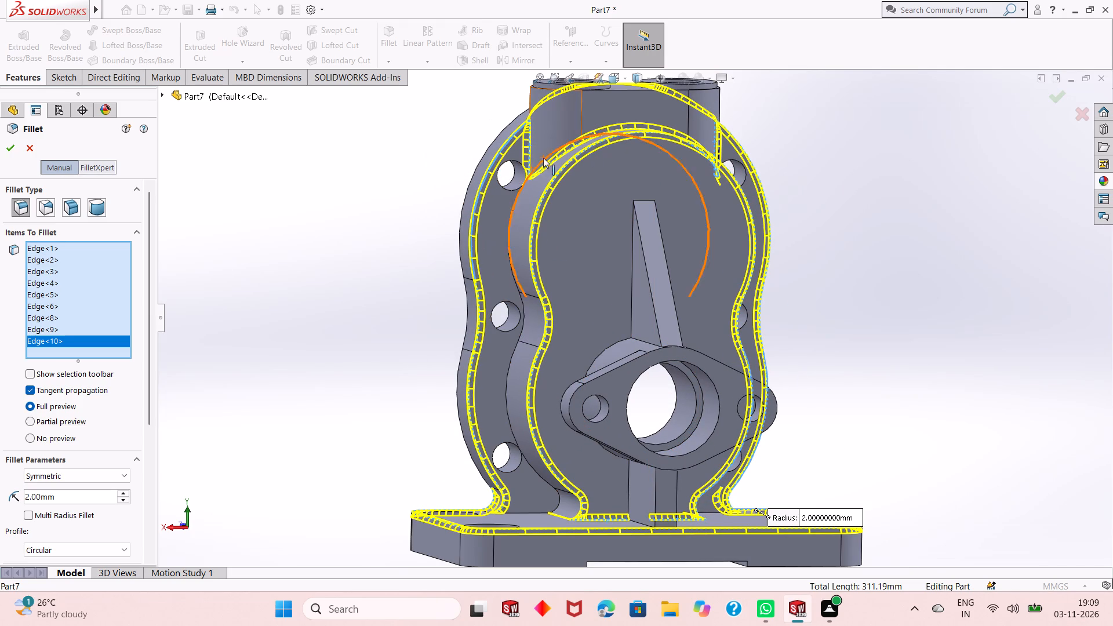
pyautogui.scroll(1, 620, 237)
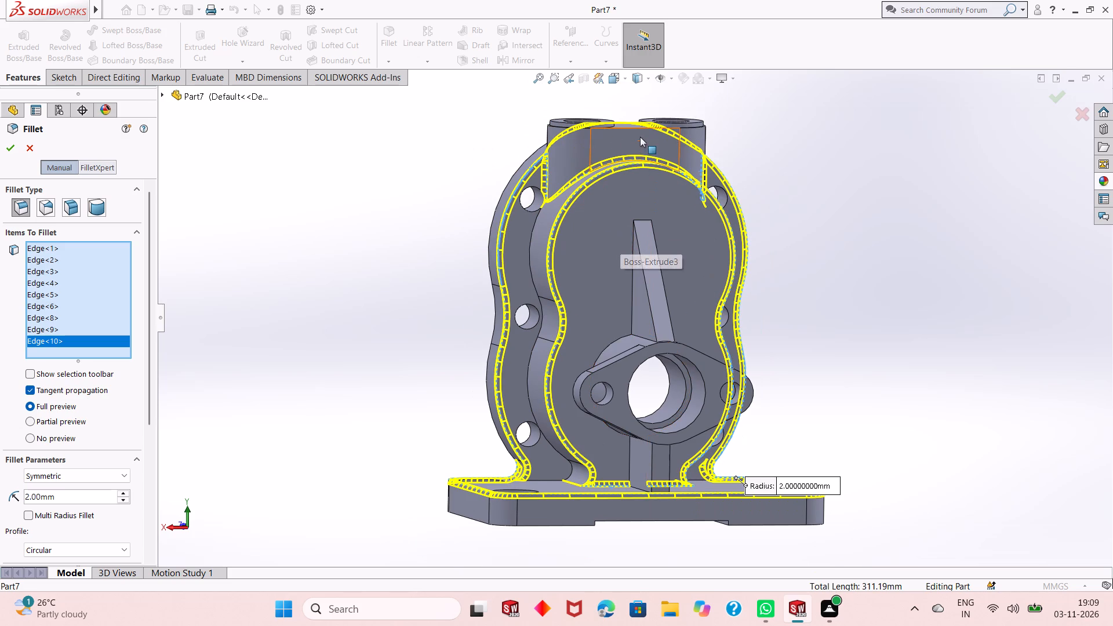
pyautogui.scroll(-1, 640, 137)
pyautogui.moveTo(796, 203); pyautogui.dragTo(814, 290, button='middle')
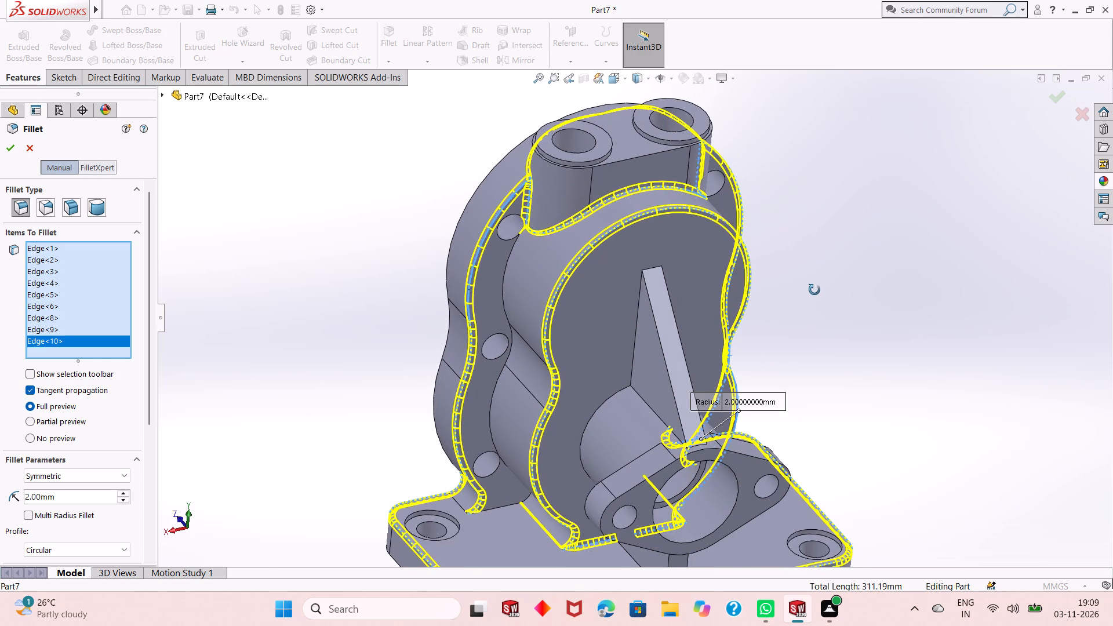
pyautogui.moveTo(814, 290); pyautogui.dragTo(829, 318, button='middle')
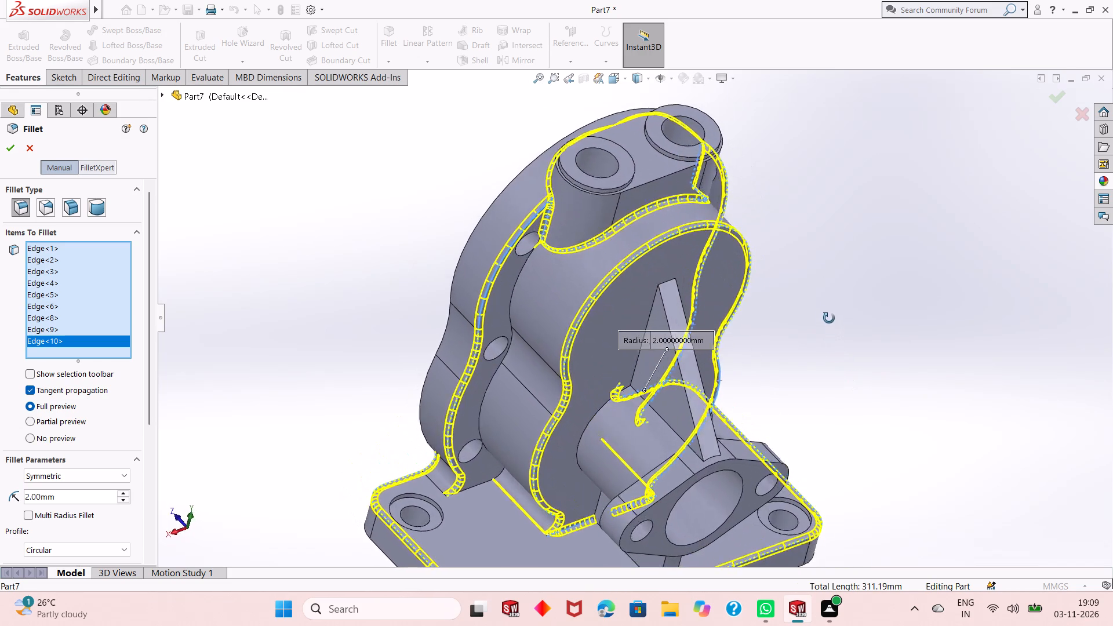
pyautogui.moveTo(829, 318); pyautogui.dragTo(805, 246, button='middle')
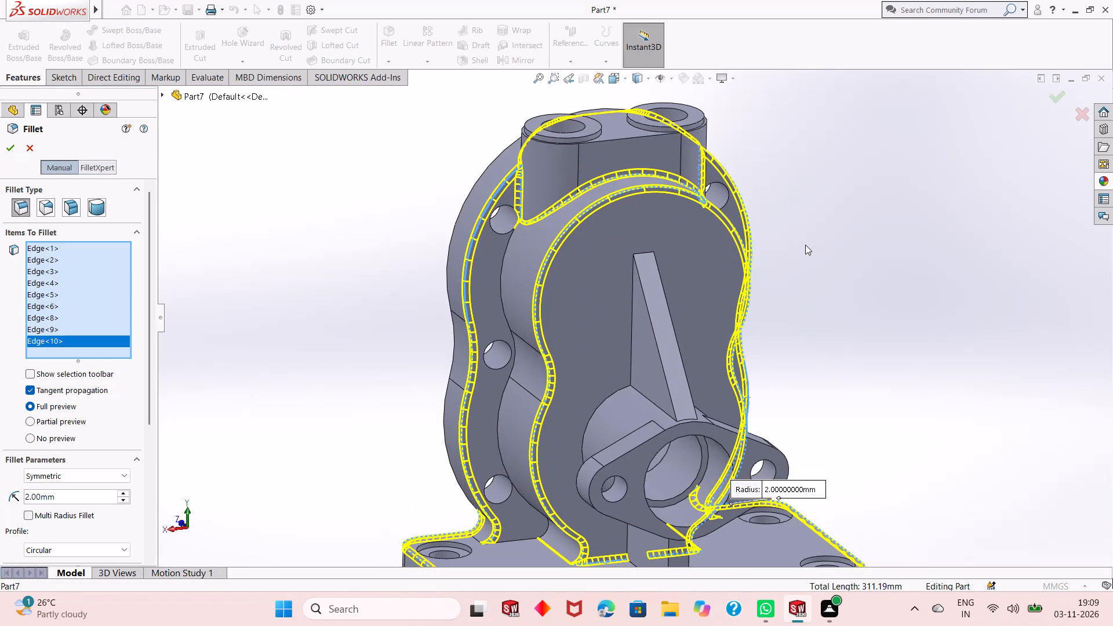
pyautogui.moveTo(704, 346); pyautogui.dragTo(703, 303, button='middle')
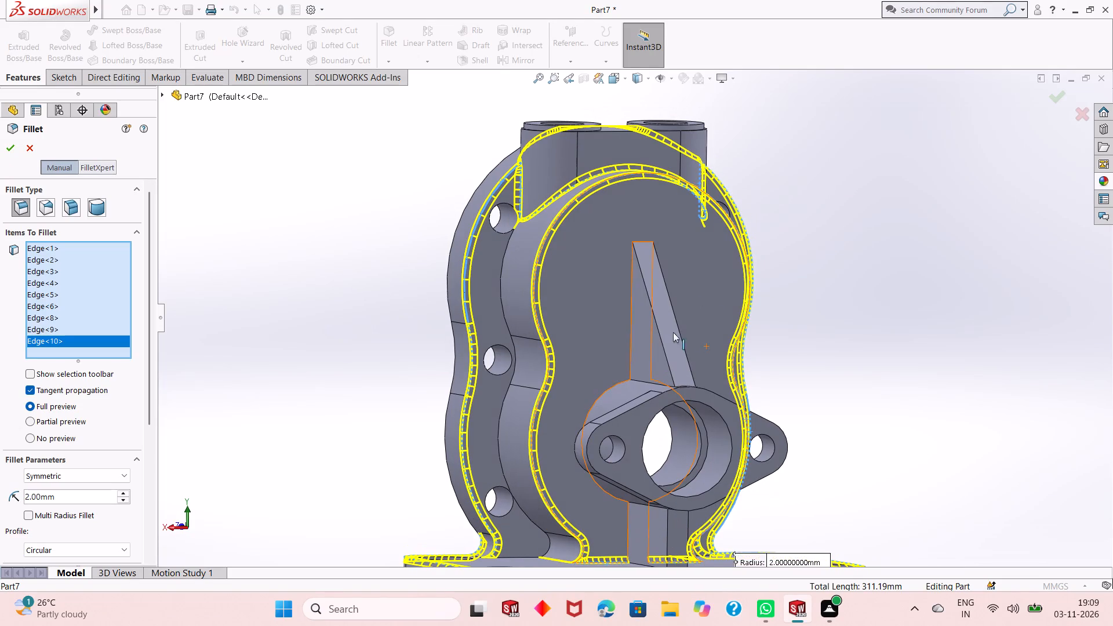
pyautogui.scroll(-1, 603, 375)
pyautogui.scroll(3, 603, 398)
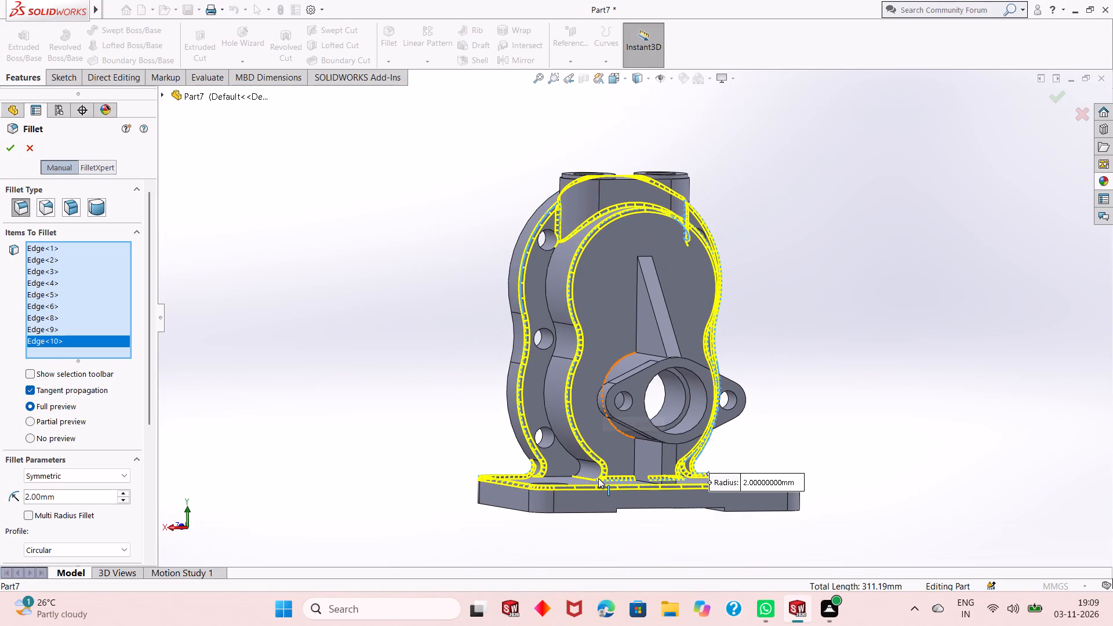
pyautogui.scroll(-1, 598, 478)
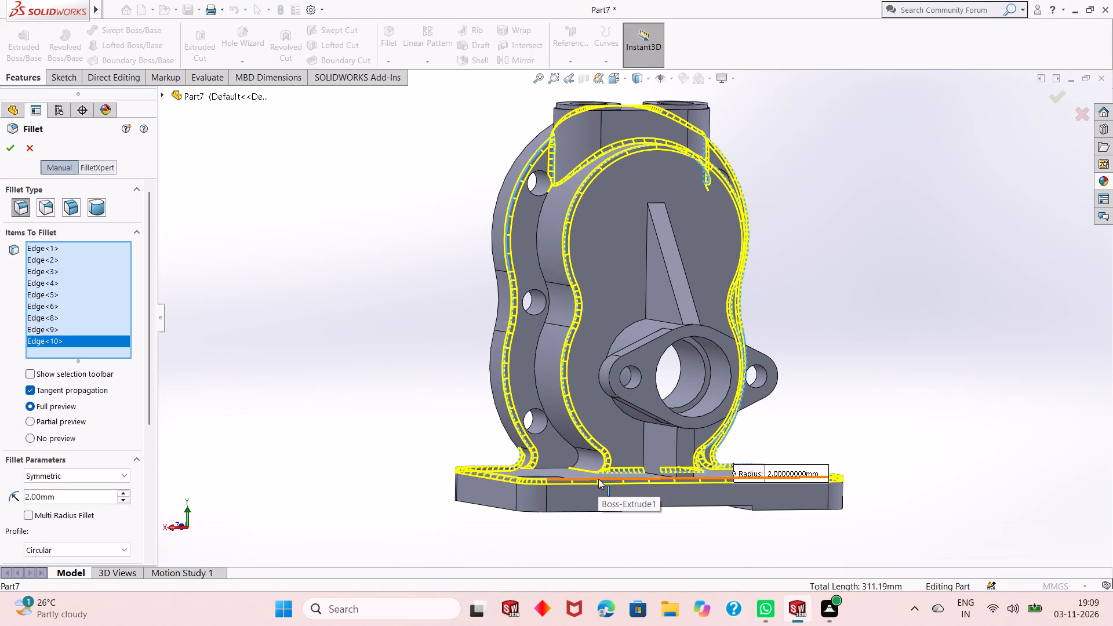
# Add the circular edge where the shaft boss meets the pump body's face to the 2 mm fillet.
pyautogui.moveTo(639, 333); pyautogui.dragTo(646, 355, button='middle')
pyautogui.scroll(-2, 638, 333)
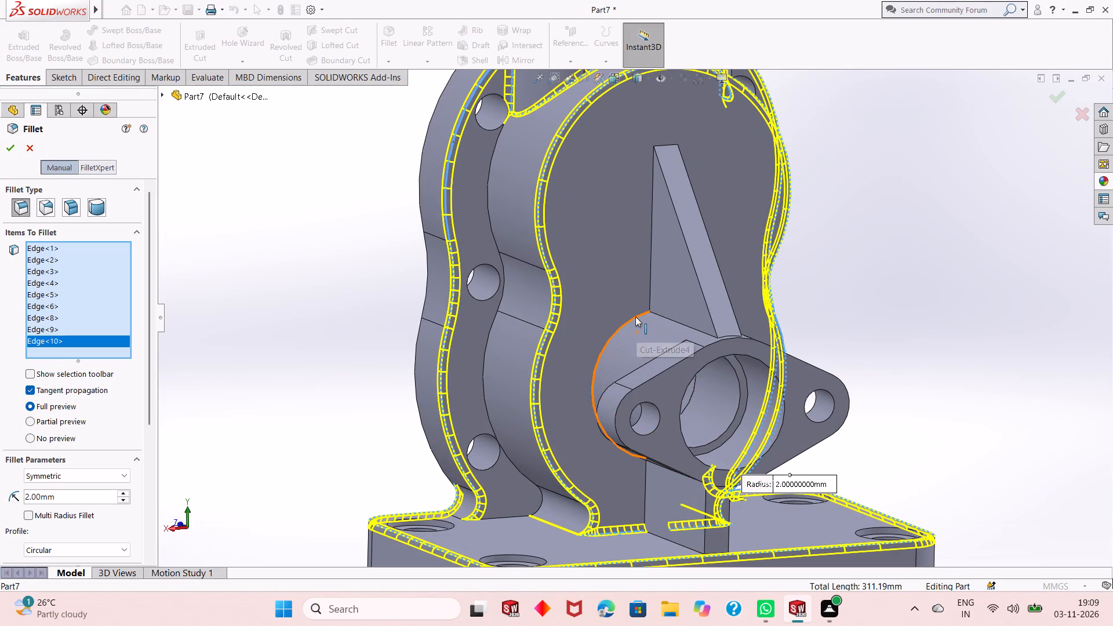
pyautogui.click(635, 316)
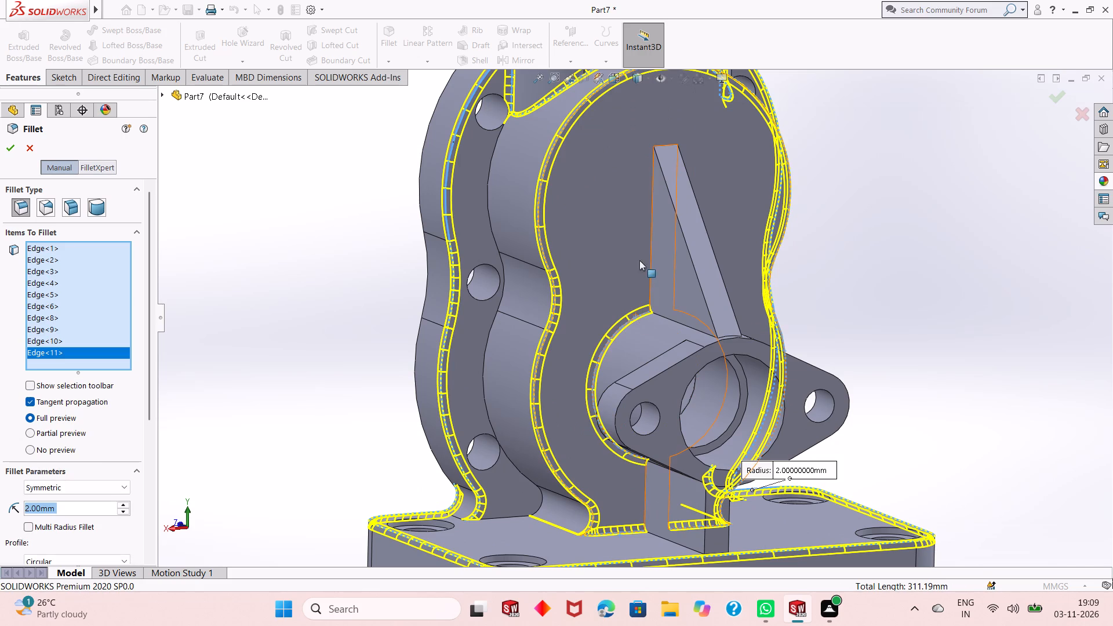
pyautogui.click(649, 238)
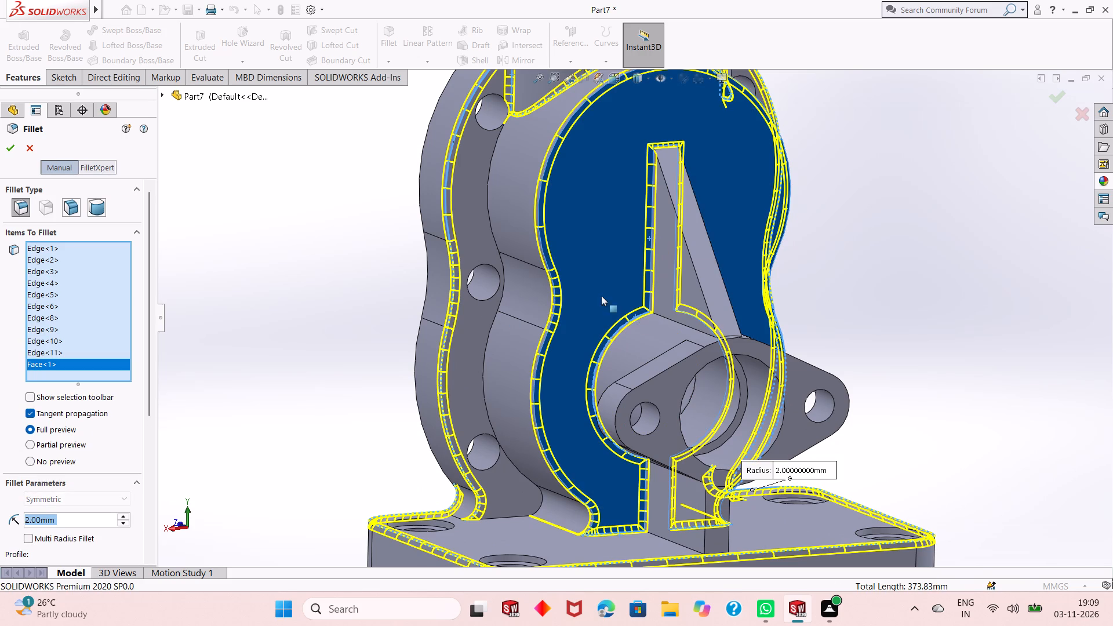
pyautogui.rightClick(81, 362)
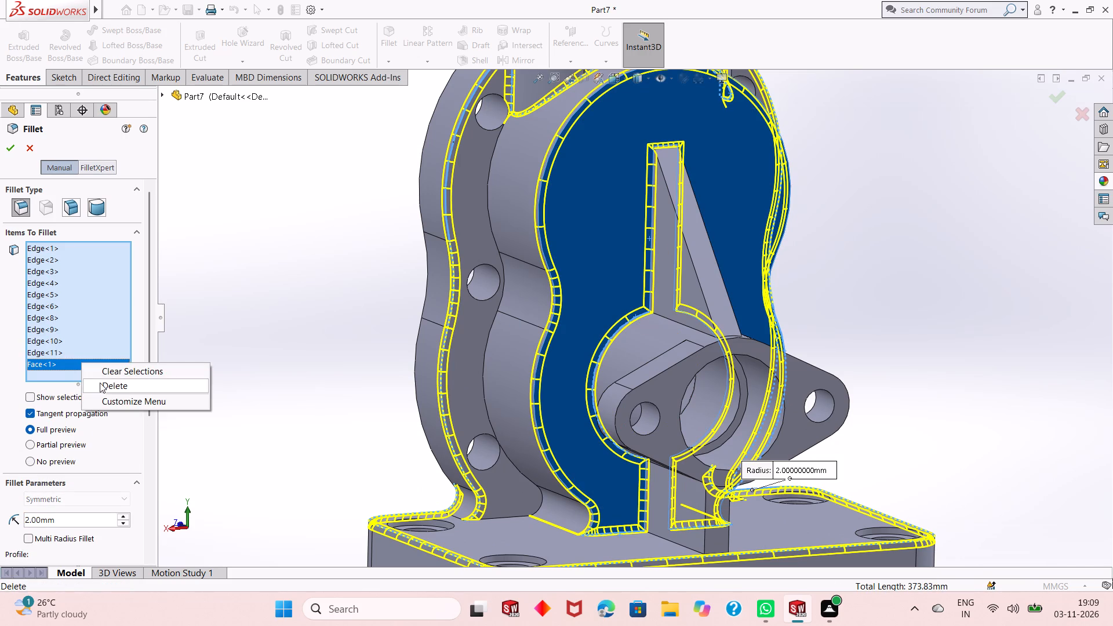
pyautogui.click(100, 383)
# Add the upper rib's two long edges against the pump body's face to the 2 mm fillet.
pyautogui.click(652, 206)
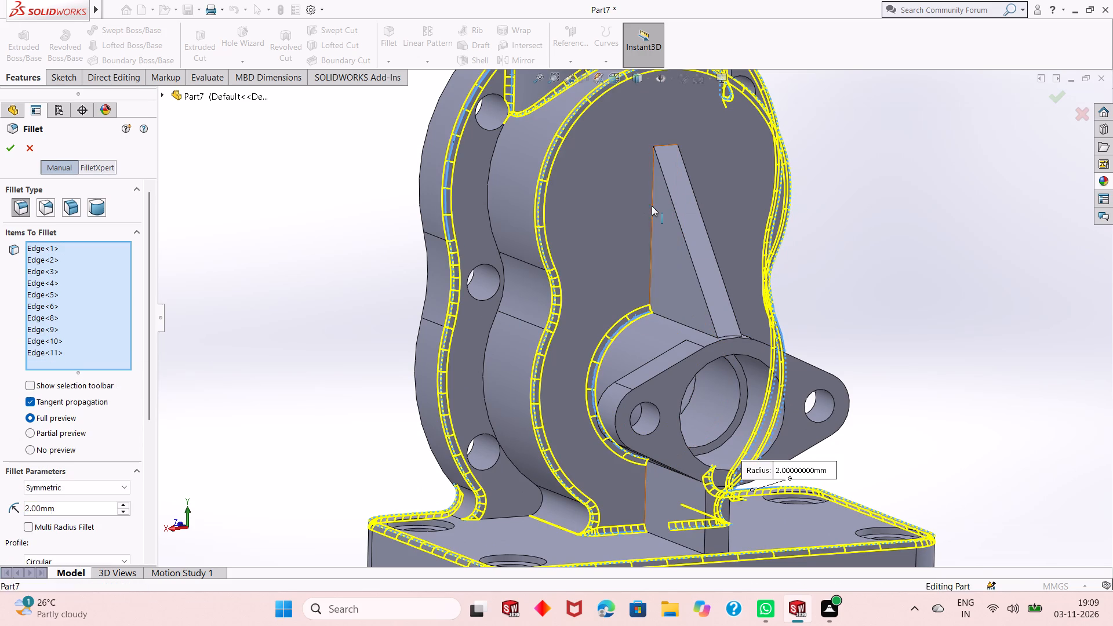
pyautogui.click(659, 144)
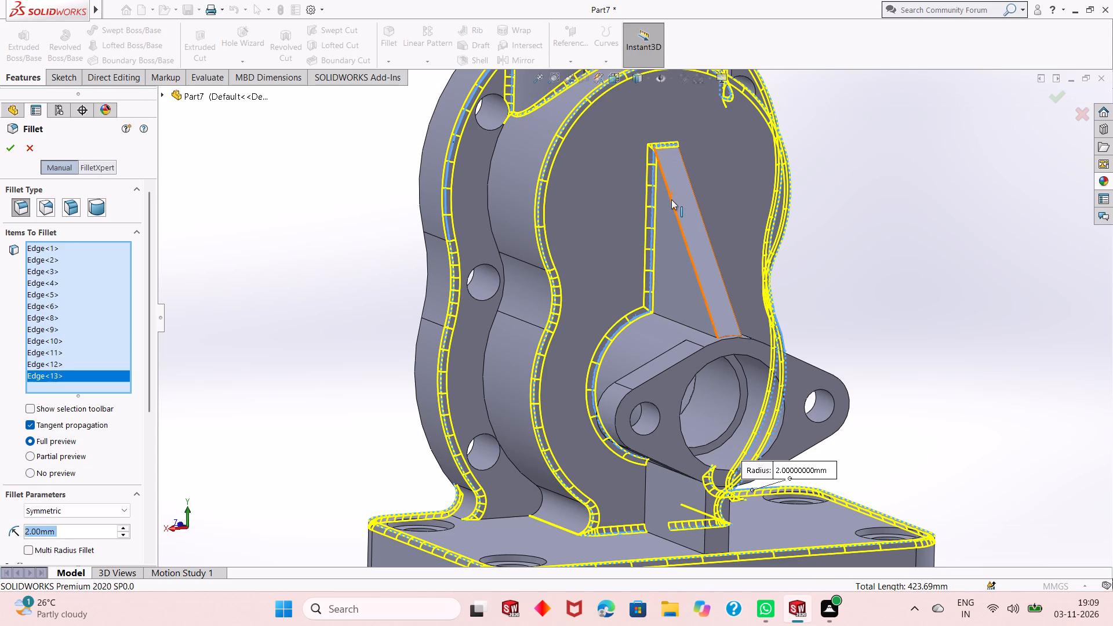
pyautogui.rightClick(104, 376)
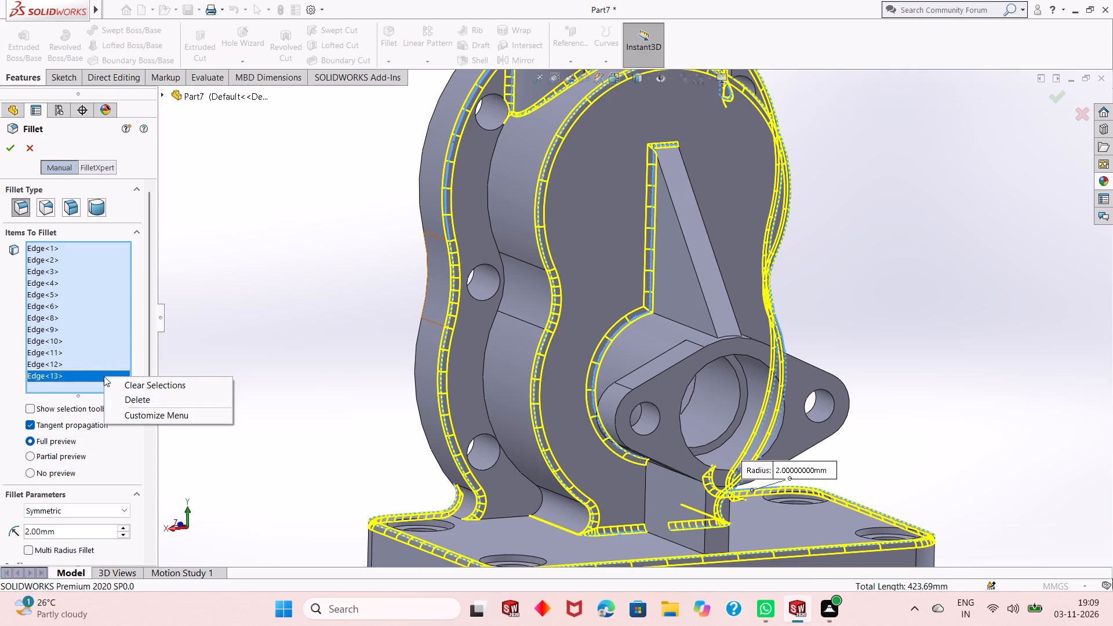
pyautogui.click(132, 396)
pyautogui.moveTo(683, 243); pyautogui.dragTo(645, 216, button='middle')
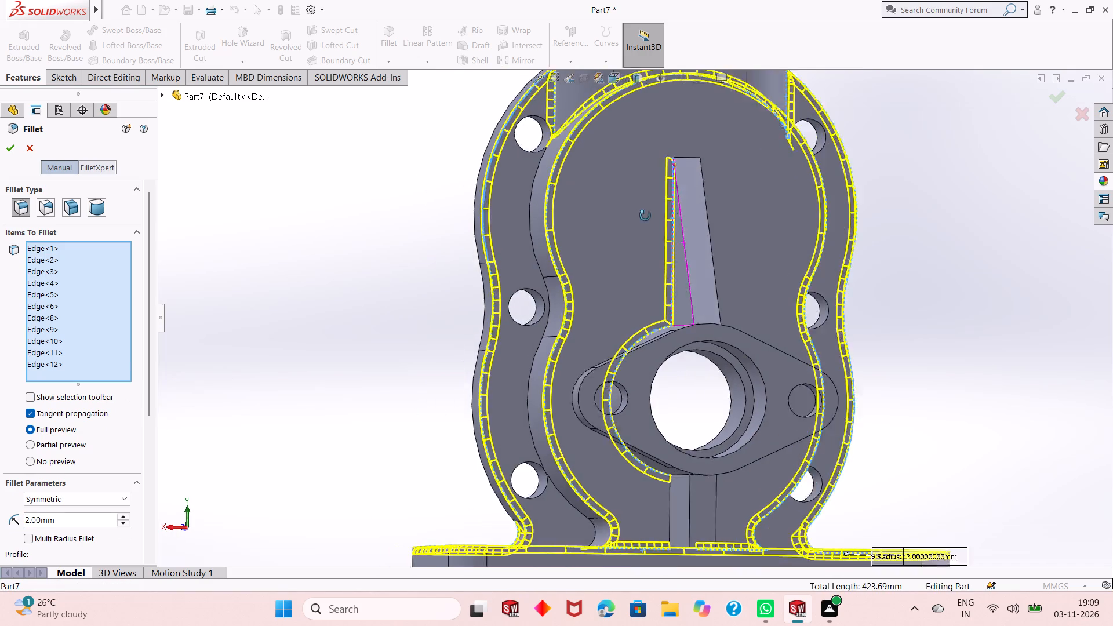
pyautogui.moveTo(645, 216); pyautogui.dragTo(635, 228, button='middle')
pyautogui.click(721, 198)
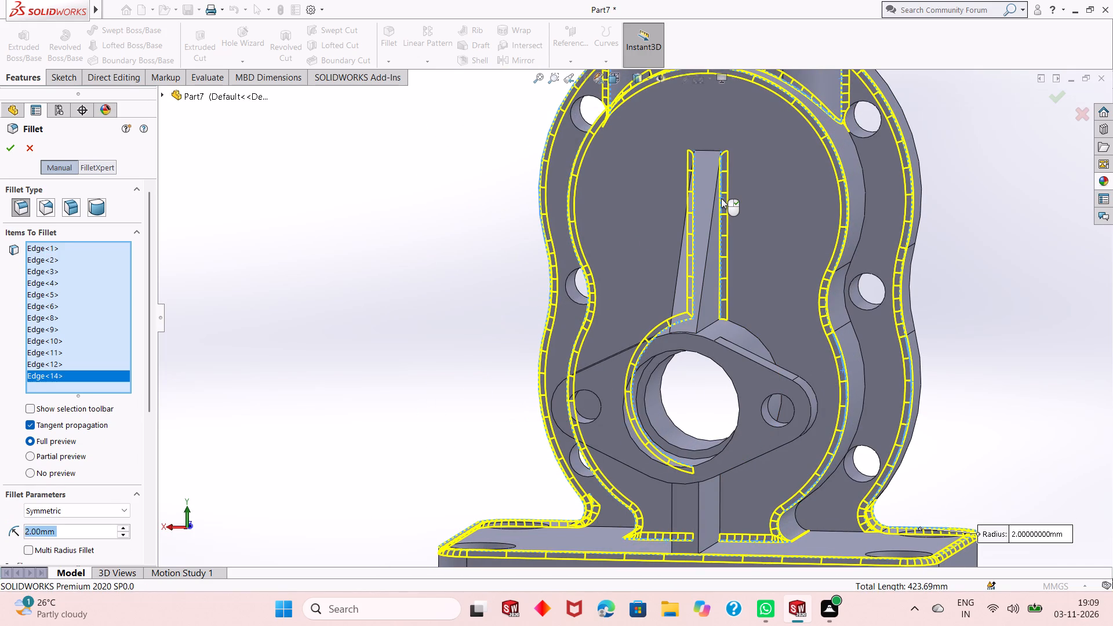
# Add the upper rib's edge along the shaft boss and the boss's remaining arc on the body's face to the 2 mm fillet.
pyautogui.moveTo(723, 303); pyautogui.dragTo(702, 355, button='middle')
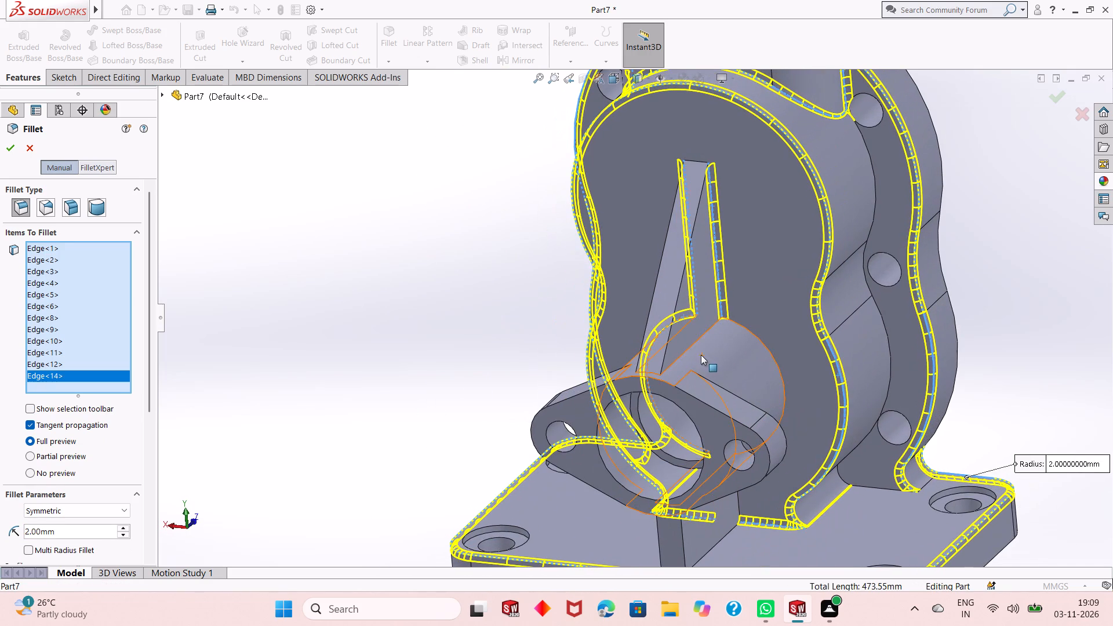
pyautogui.click(699, 339)
pyautogui.click(740, 325)
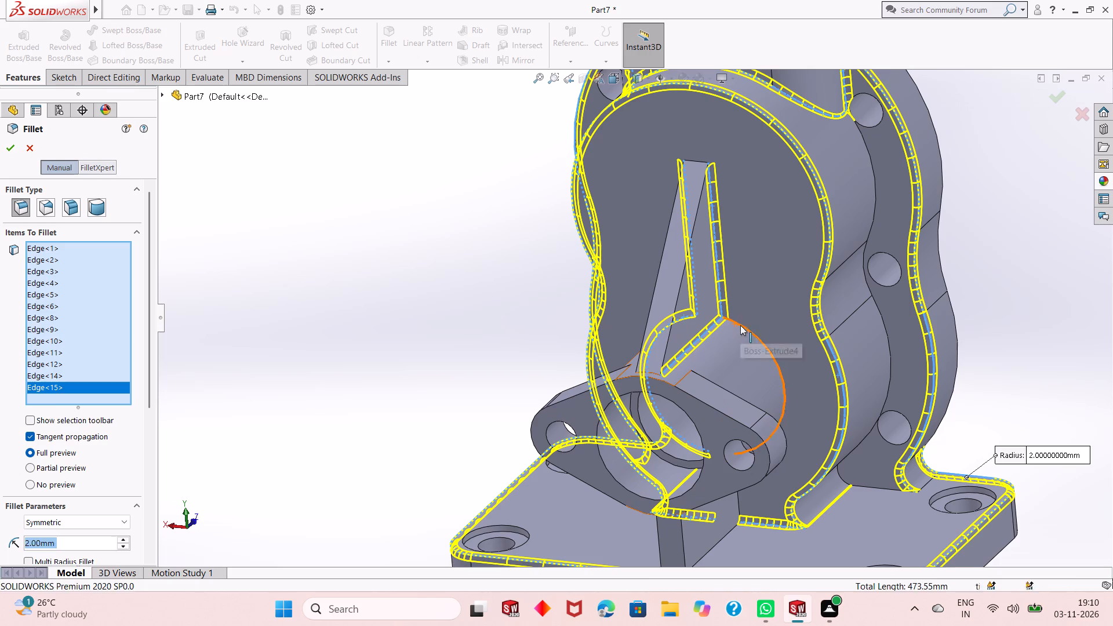
# Add the lower rib's edges against the body's face and the base plate on one side to the 2 mm fillet.
pyautogui.moveTo(707, 391); pyautogui.dragTo(748, 292, button='middle')
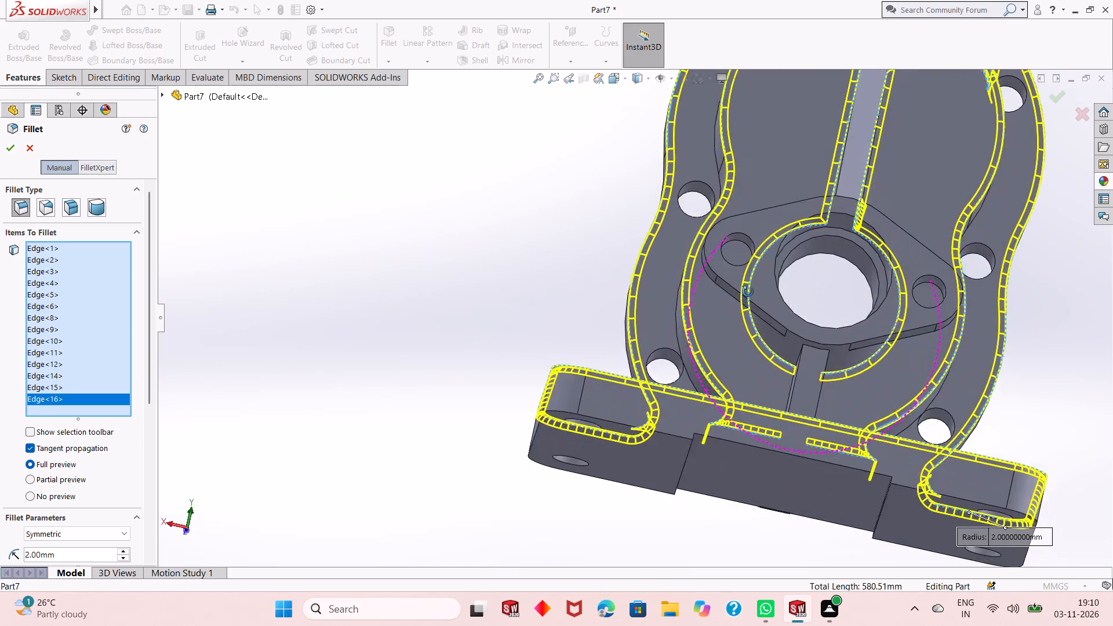
pyautogui.moveTo(748, 292); pyautogui.dragTo(688, 312, button='middle')
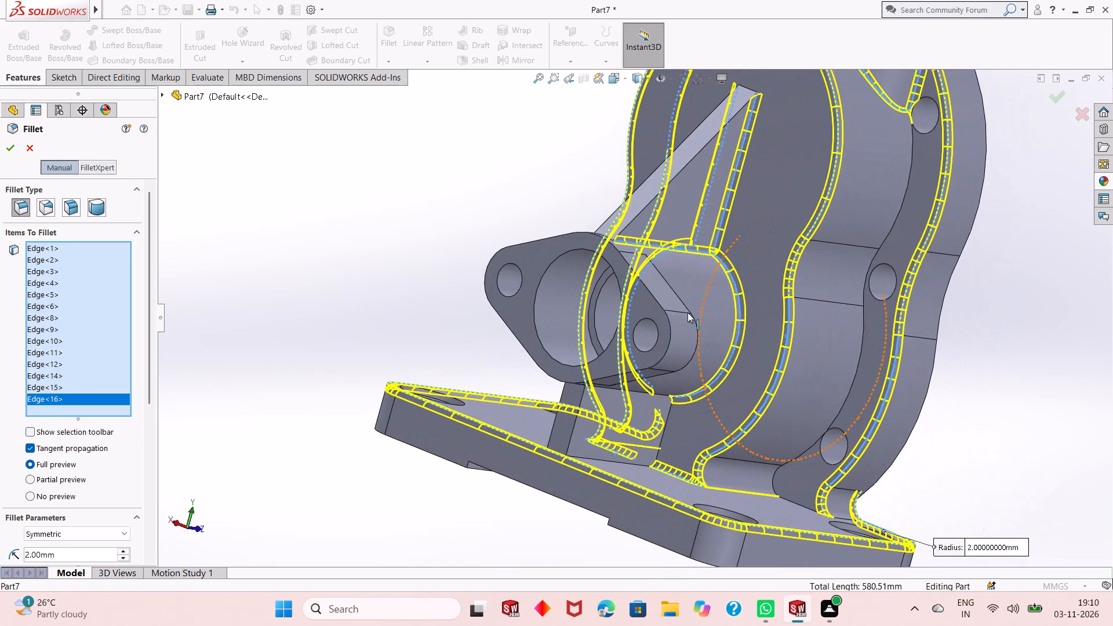
pyautogui.moveTo(704, 276); pyautogui.dragTo(705, 329, button='middle')
pyautogui.moveTo(689, 296); pyautogui.dragTo(682, 334, button='middle')
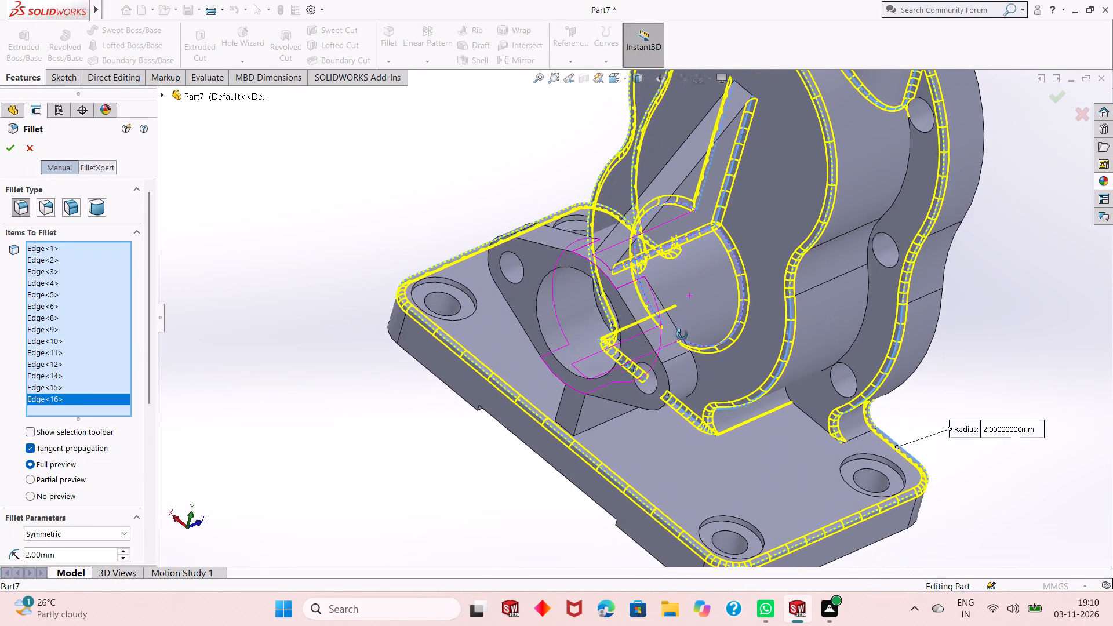
pyautogui.moveTo(682, 334); pyautogui.dragTo(669, 343, button='middle')
pyautogui.scroll(1, 682, 350)
pyautogui.moveTo(752, 476); pyautogui.dragTo(755, 444, button='middle')
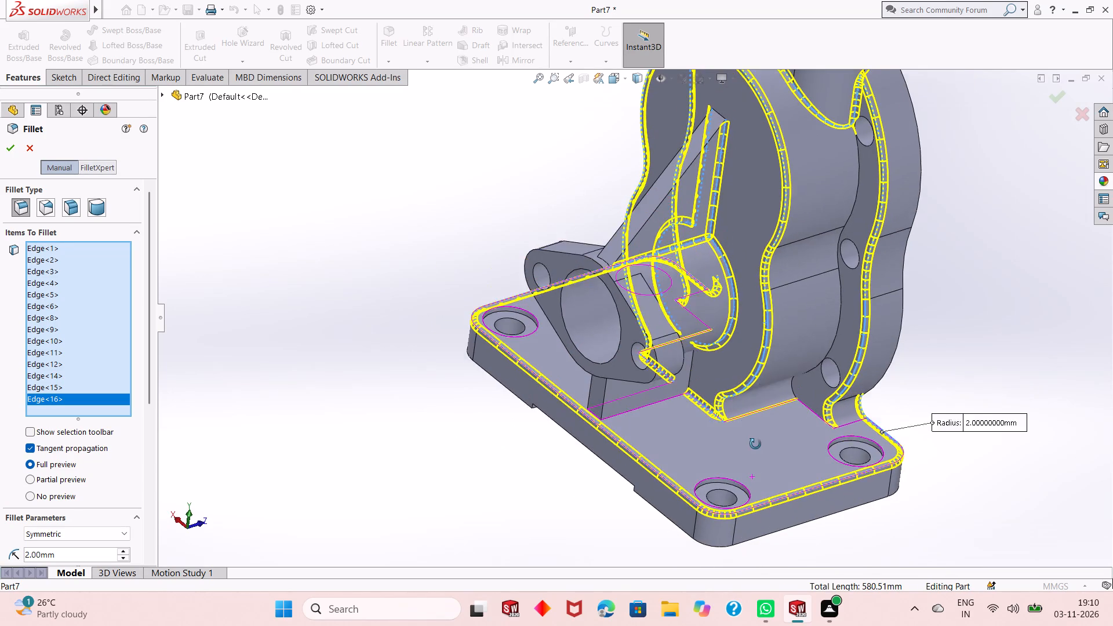
pyautogui.moveTo(755, 444); pyautogui.dragTo(759, 401, button='middle')
pyautogui.click(686, 401)
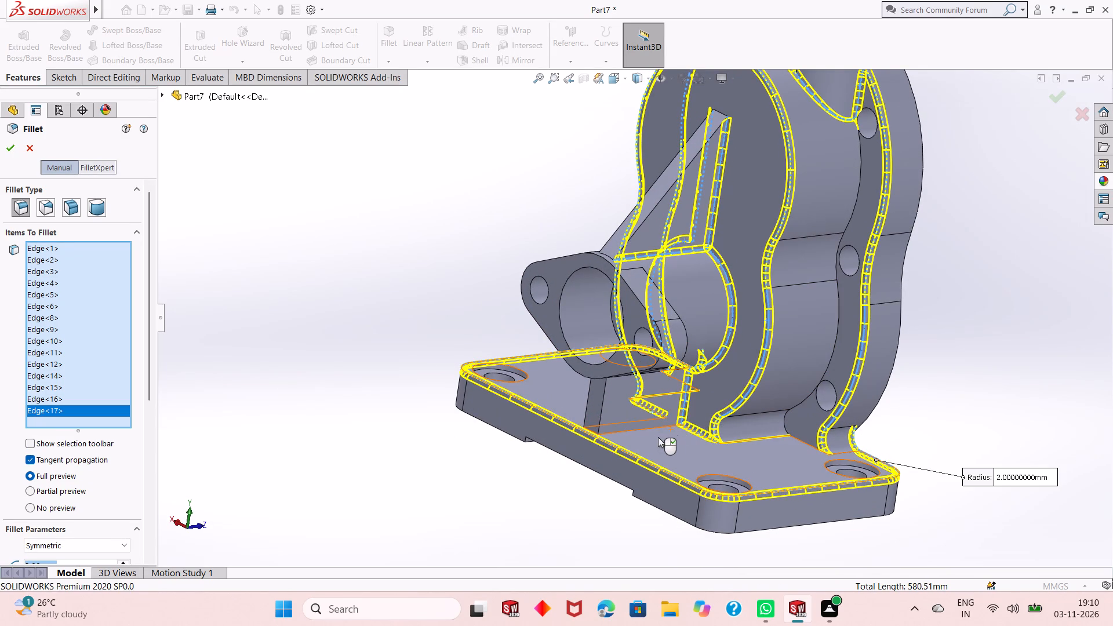
pyautogui.click(621, 432)
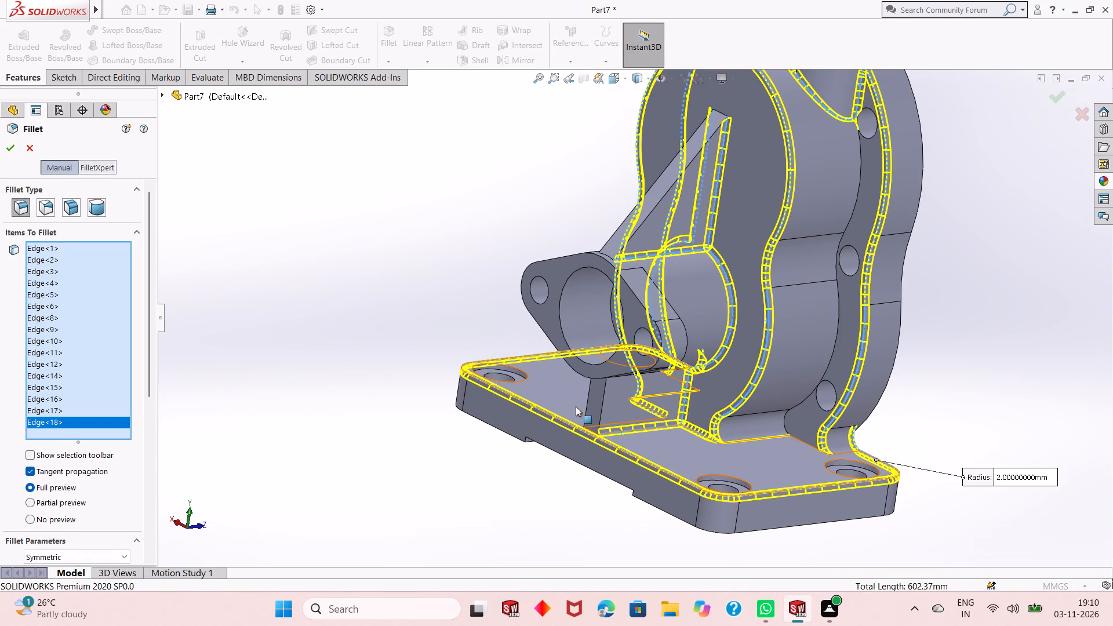
# Add the lower rib's opposite-side edges against the shaft boss, base plate and body face to the 2 mm fillet.
pyautogui.moveTo(576, 406); pyautogui.dragTo(724, 435, button='middle')
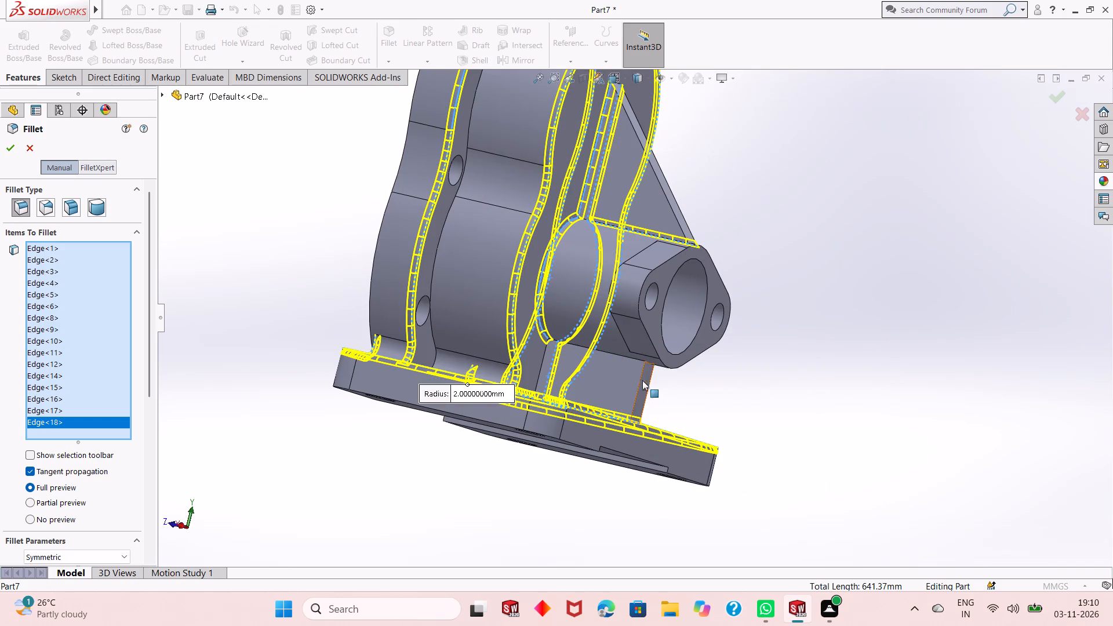
pyautogui.click(625, 359)
pyautogui.moveTo(627, 358); pyautogui.dragTo(603, 411, button='middle')
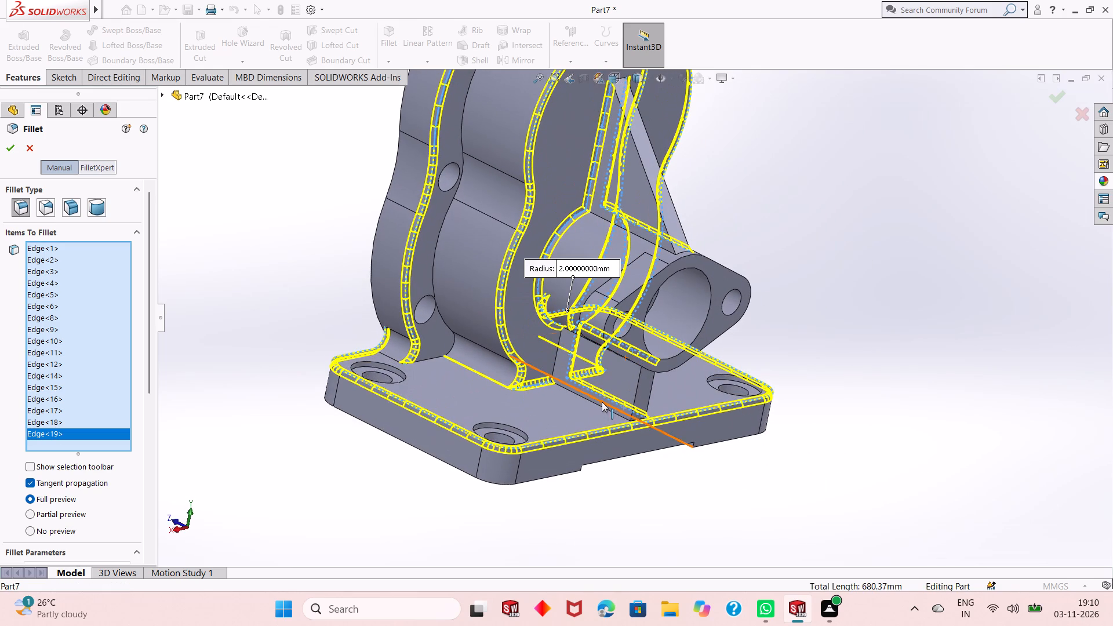
pyautogui.click(601, 405)
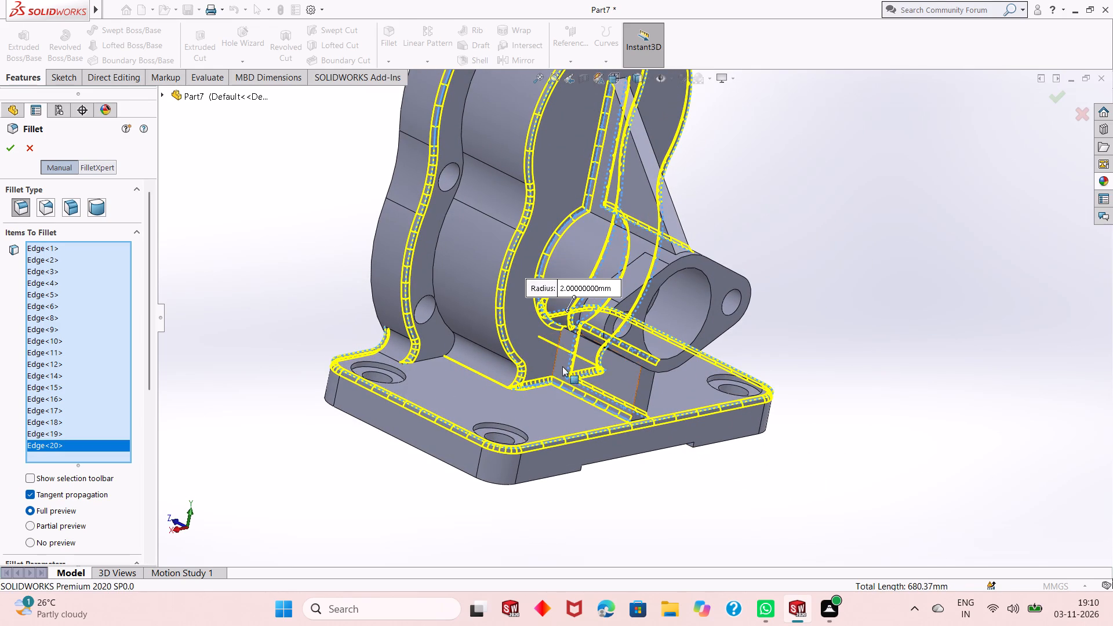
pyautogui.click(555, 352)
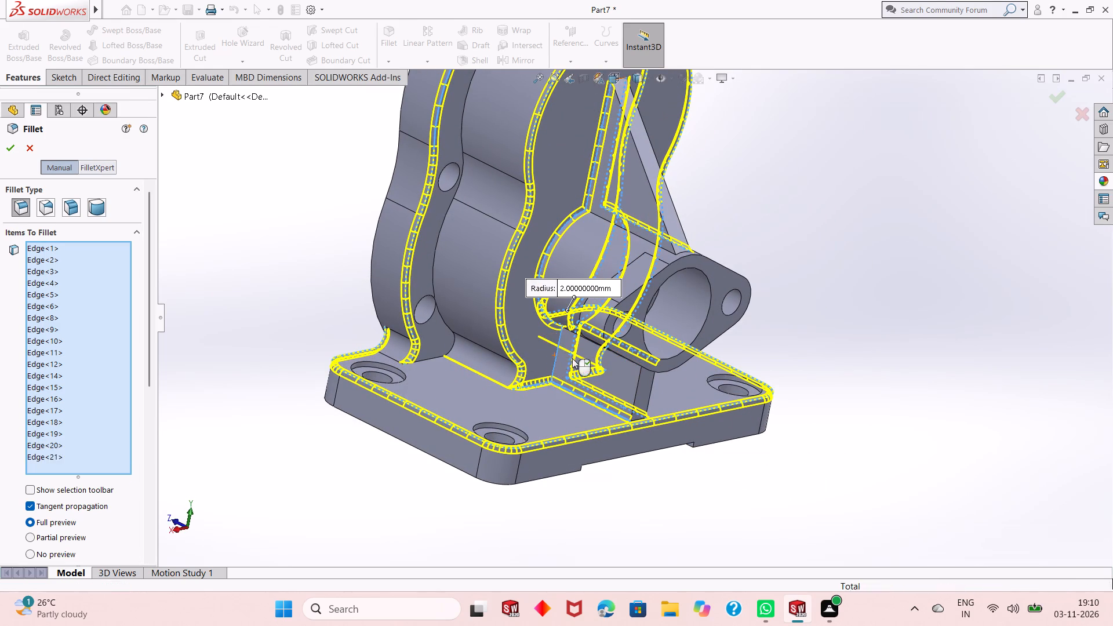
# Check the preview around the ribs, shaft boss and base plate, and apply the 2 mm fillet to all selected edges.
pyautogui.moveTo(704, 390); pyautogui.dragTo(590, 301, button='middle')
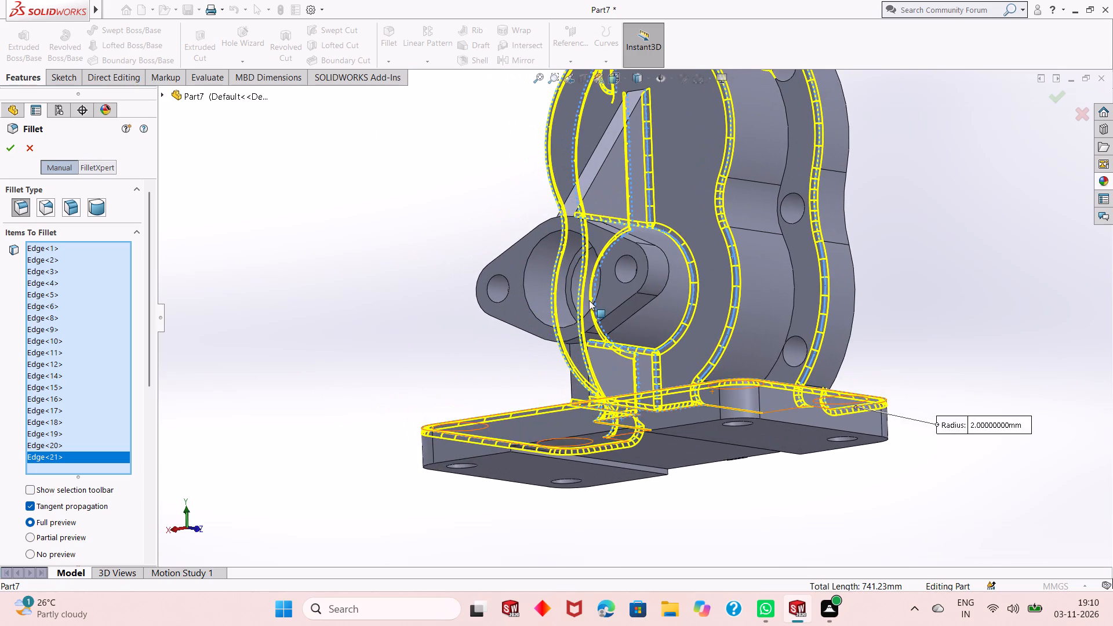
pyautogui.moveTo(589, 303); pyautogui.dragTo(594, 428, button='middle')
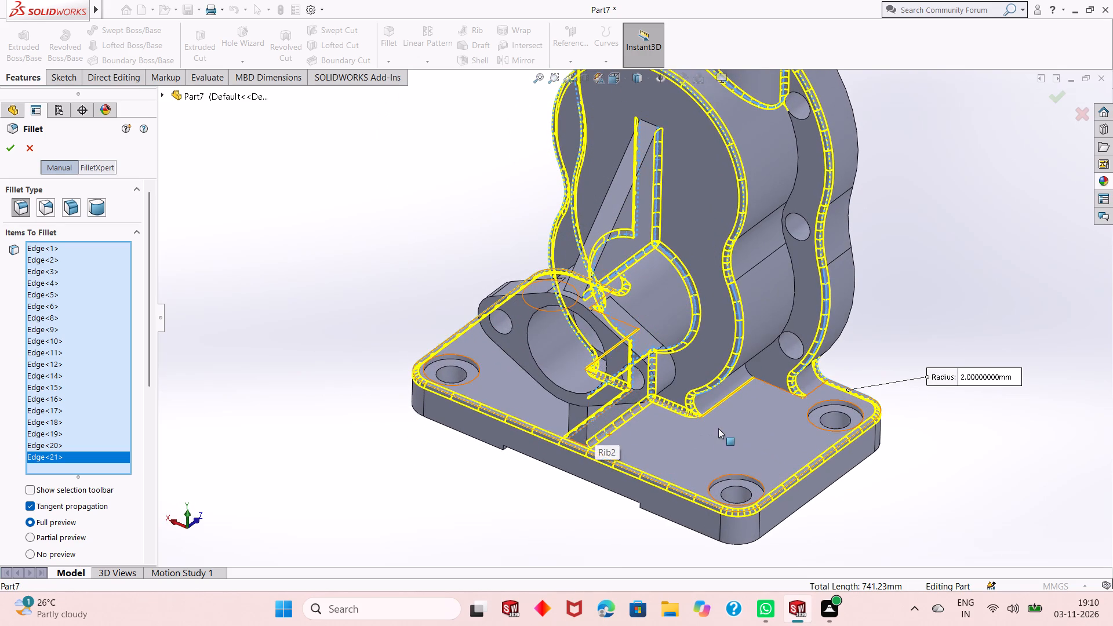
pyautogui.scroll(4, 709, 428)
pyautogui.scroll(-1, 660, 239)
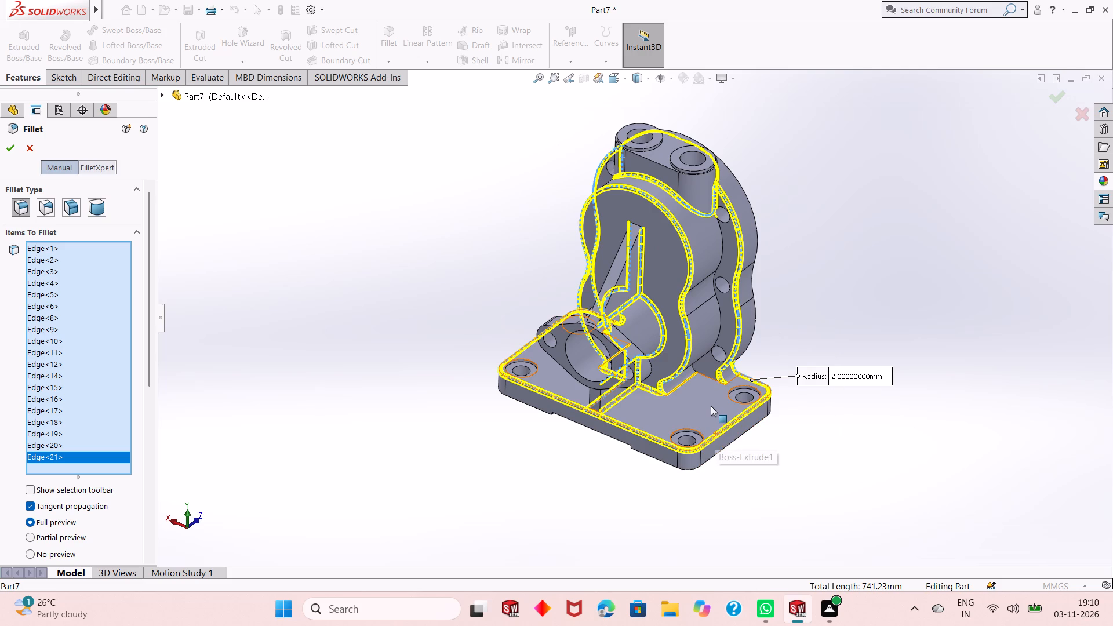
pyautogui.scroll(-2, 710, 404)
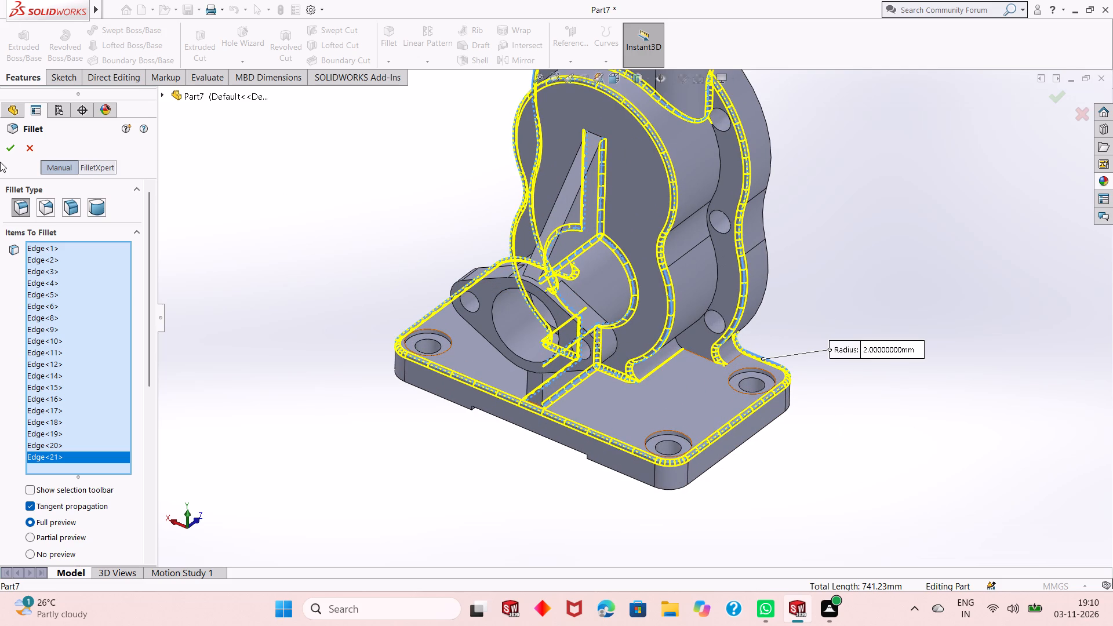
pyautogui.click(7, 146)
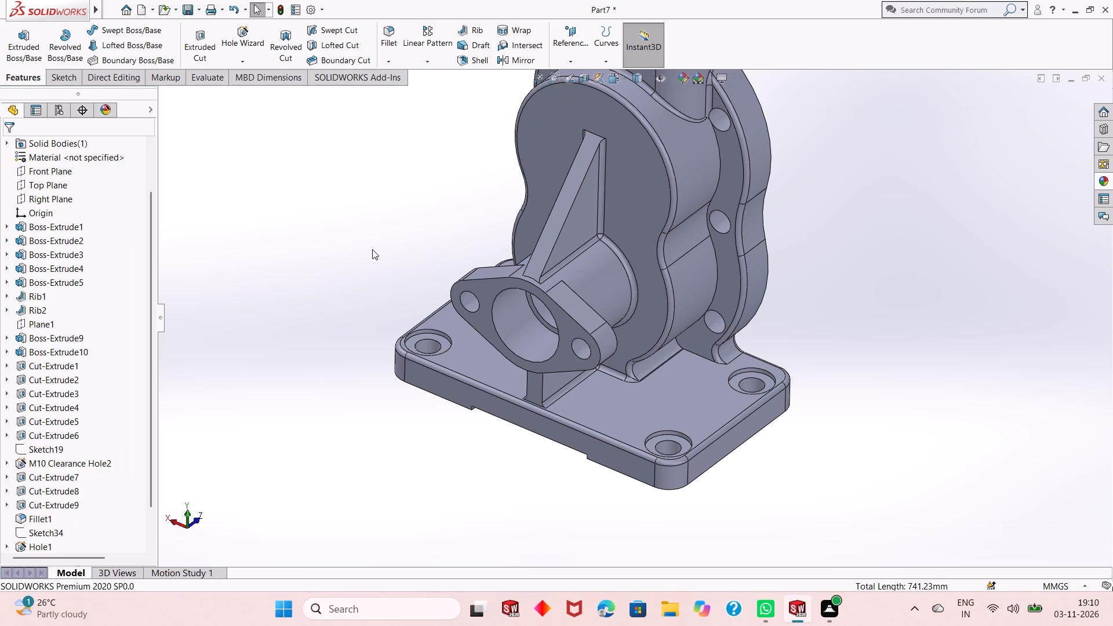
# Examine the filleted housing around the ribs, shaft boss, port bosses and base plate.
pyautogui.scroll(4, 557, 352)
pyautogui.scroll(-2, 621, 222)
pyautogui.moveTo(613, 395); pyautogui.dragTo(612, 365, button='middle')
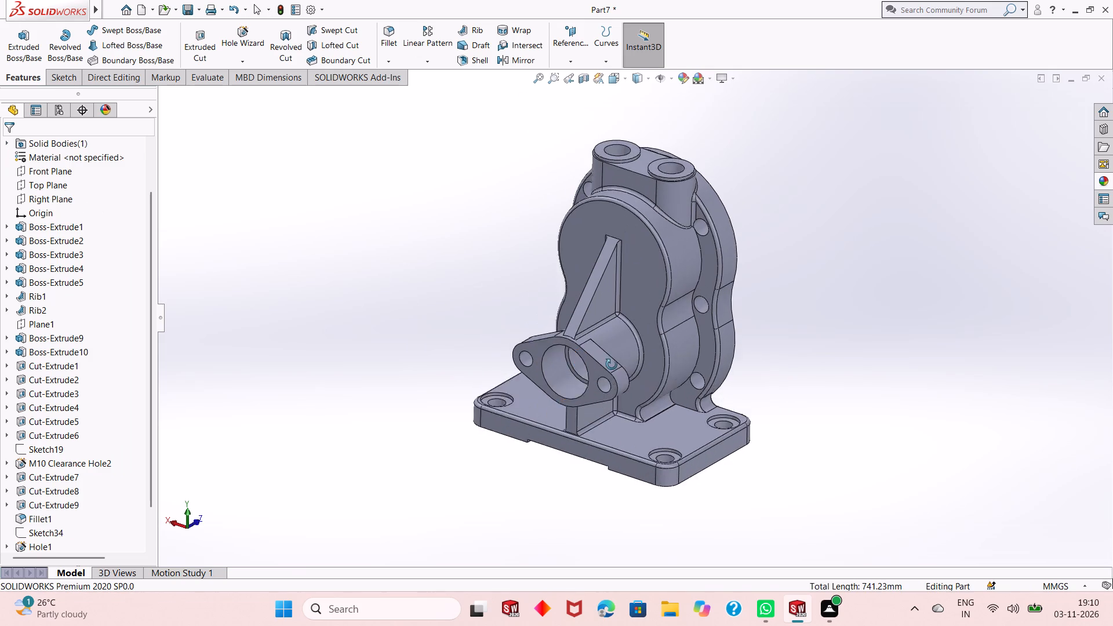
pyautogui.moveTo(612, 365); pyautogui.dragTo(603, 337, button='middle')
pyautogui.scroll(-1, 614, 390)
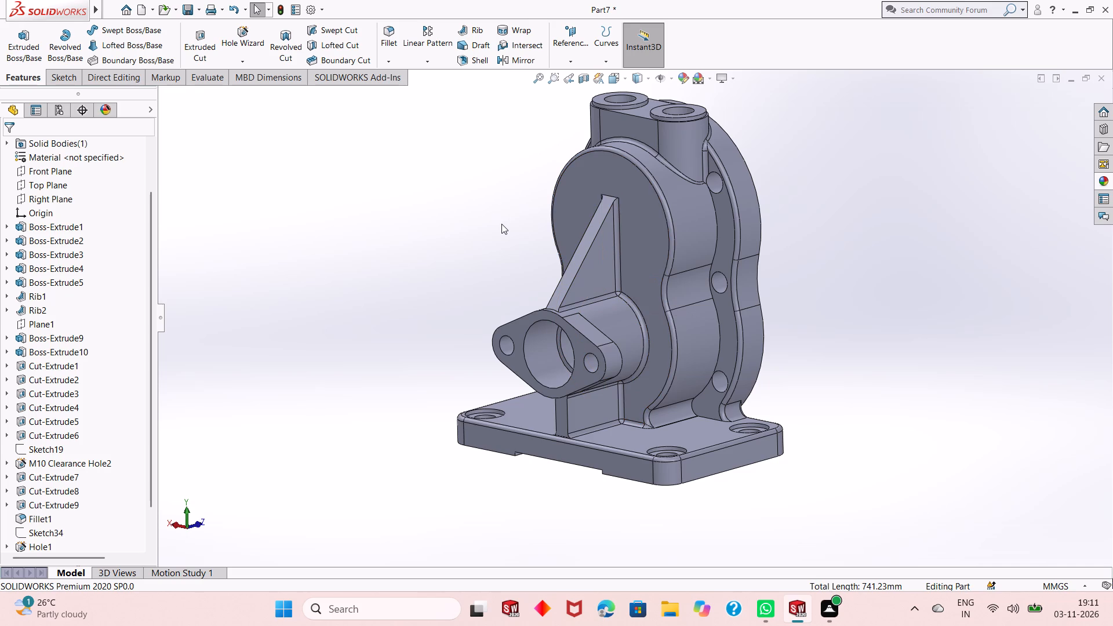
pyautogui.scroll(1, 639, 219)
pyautogui.scroll(-1, 641, 224)
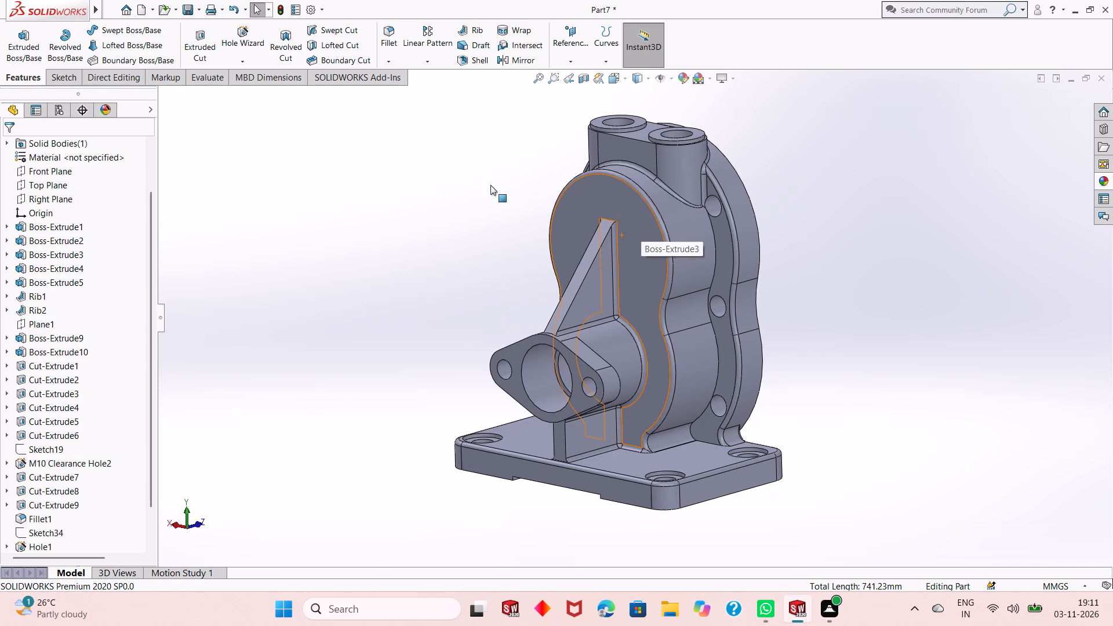
pyautogui.click(490, 185)
# Colour the whole part turquoise, fine-tuning the shade to a red component of 45, and apply the colour.
pyautogui.click(682, 81)
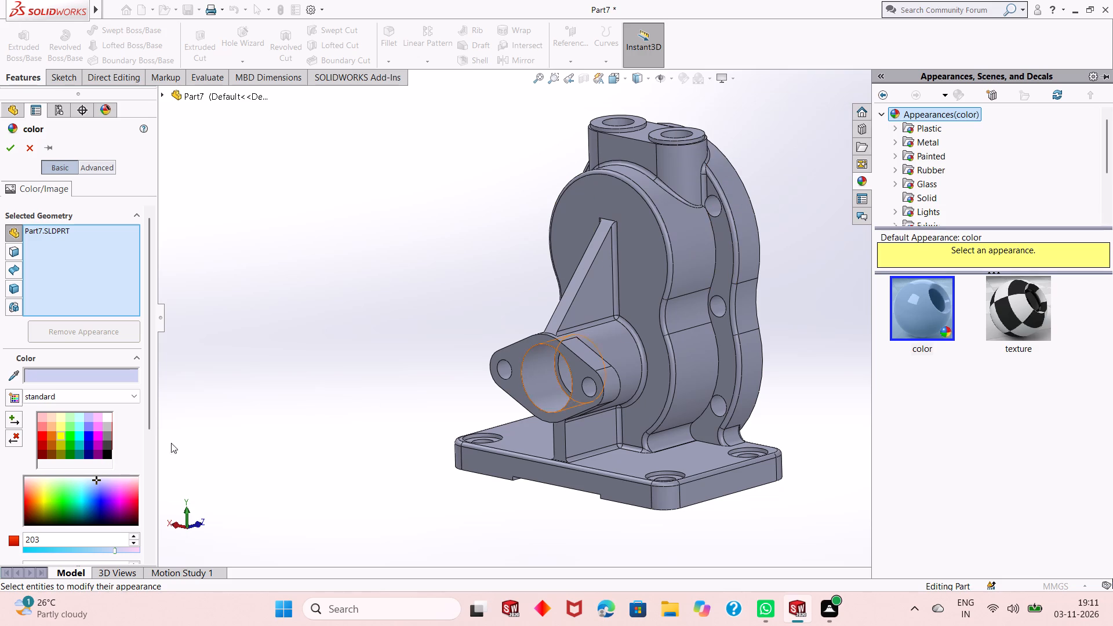
pyautogui.click(78, 431)
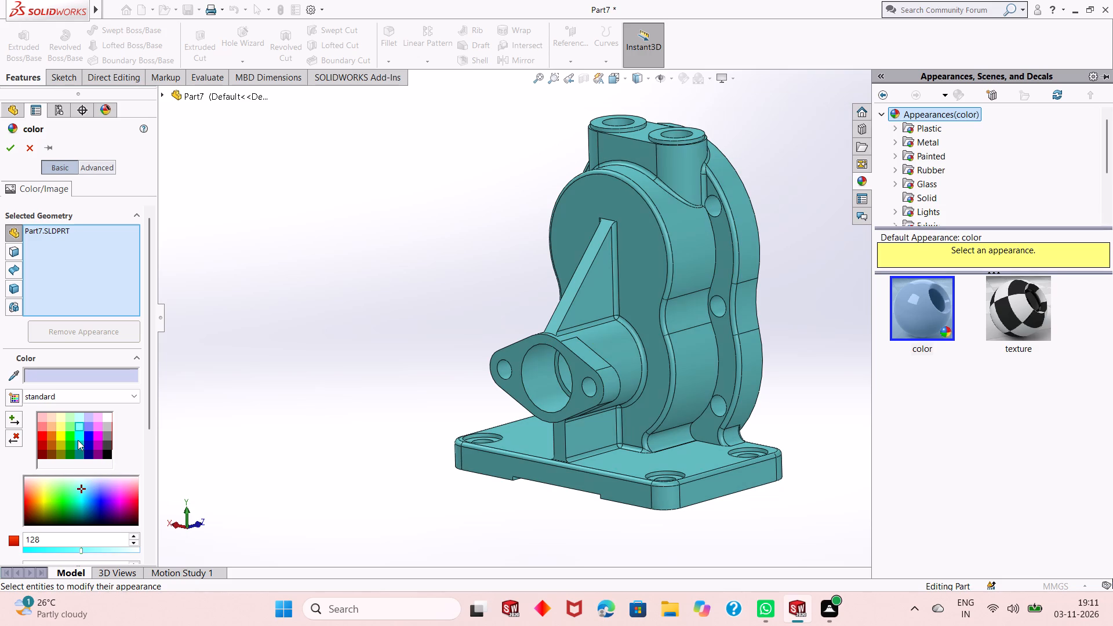
pyautogui.click(78, 440)
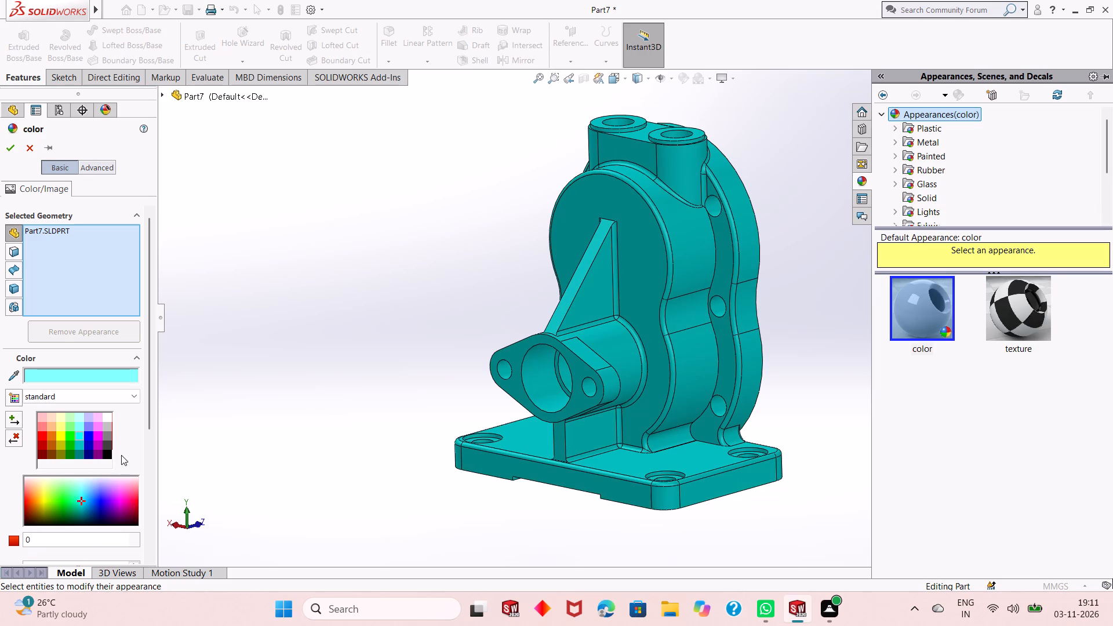
pyautogui.click(84, 495)
pyautogui.click(82, 499)
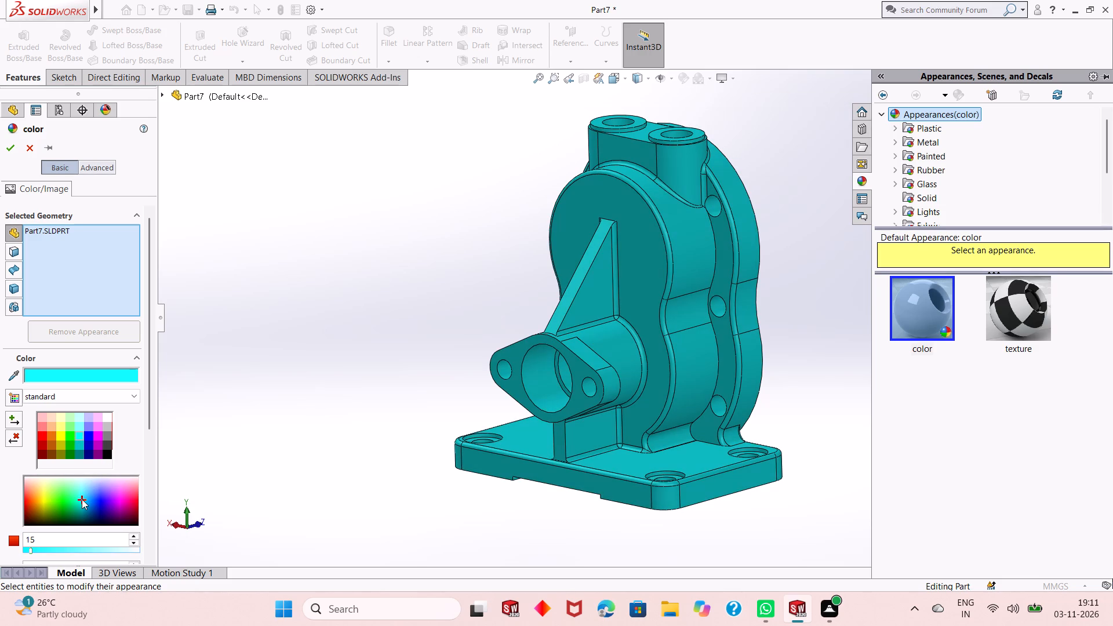
pyautogui.click(82, 499)
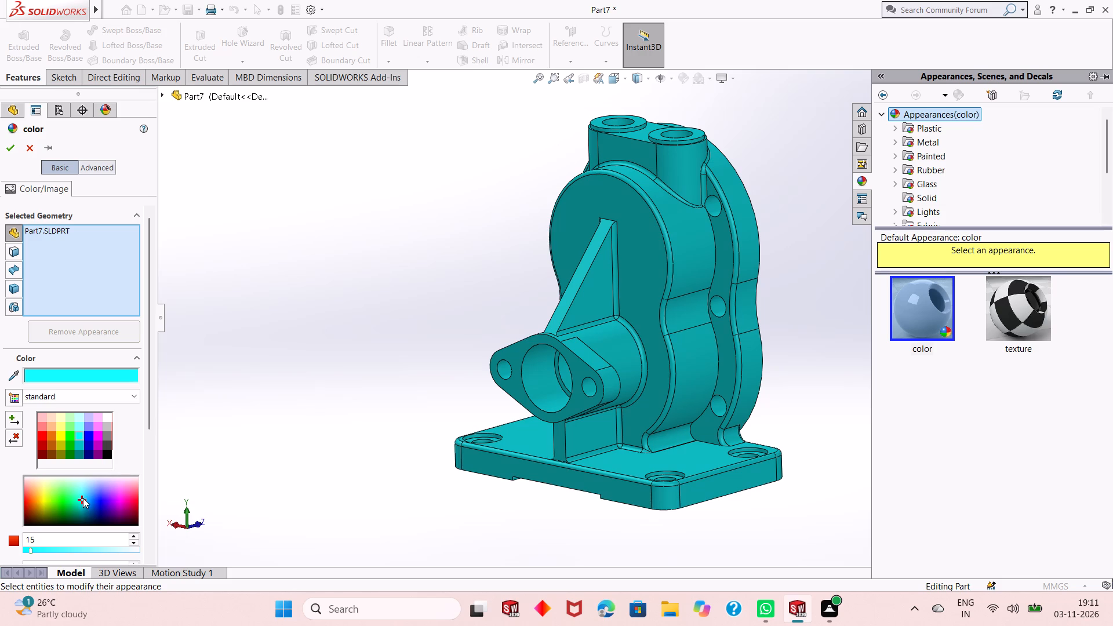
pyautogui.click(84, 497)
pyautogui.click(82, 489)
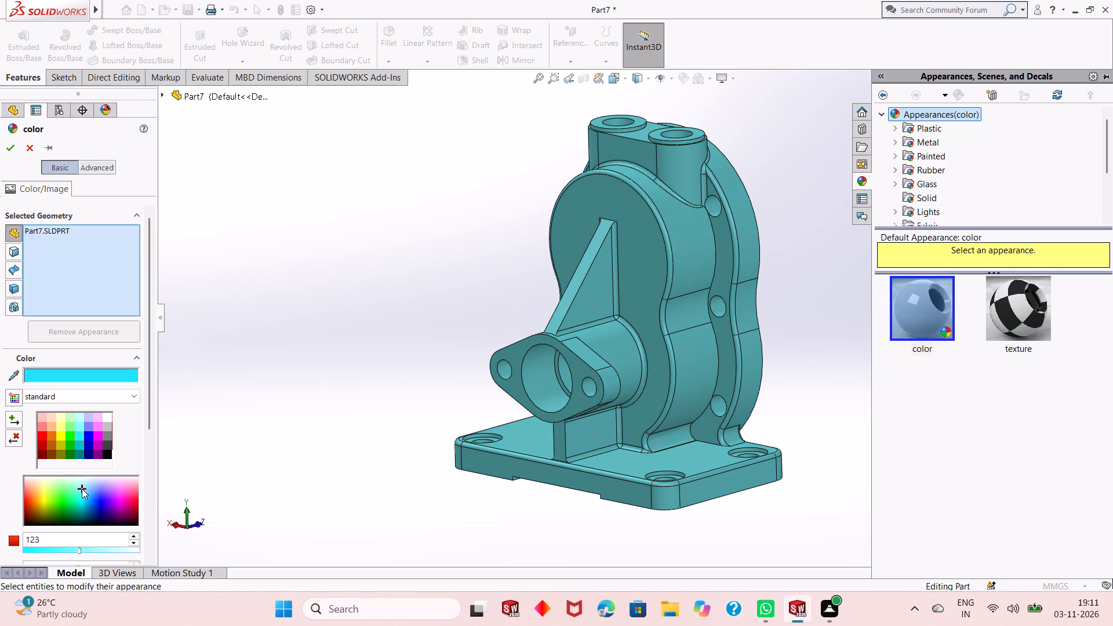
pyautogui.click(82, 493)
pyautogui.click(79, 489)
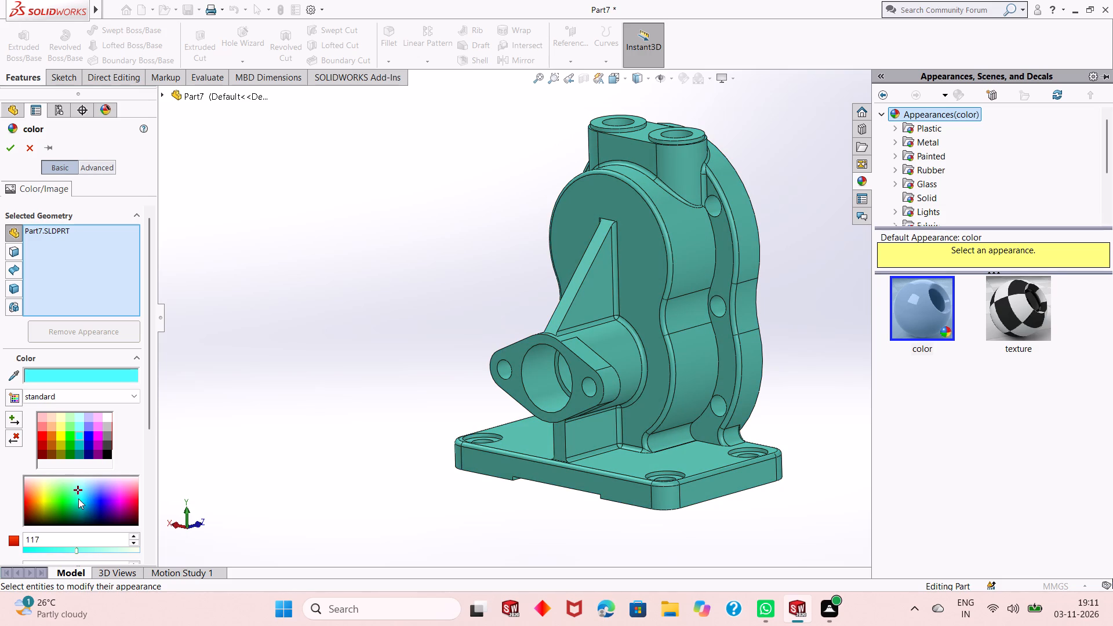
pyautogui.click(82, 496)
pyautogui.click(81, 499)
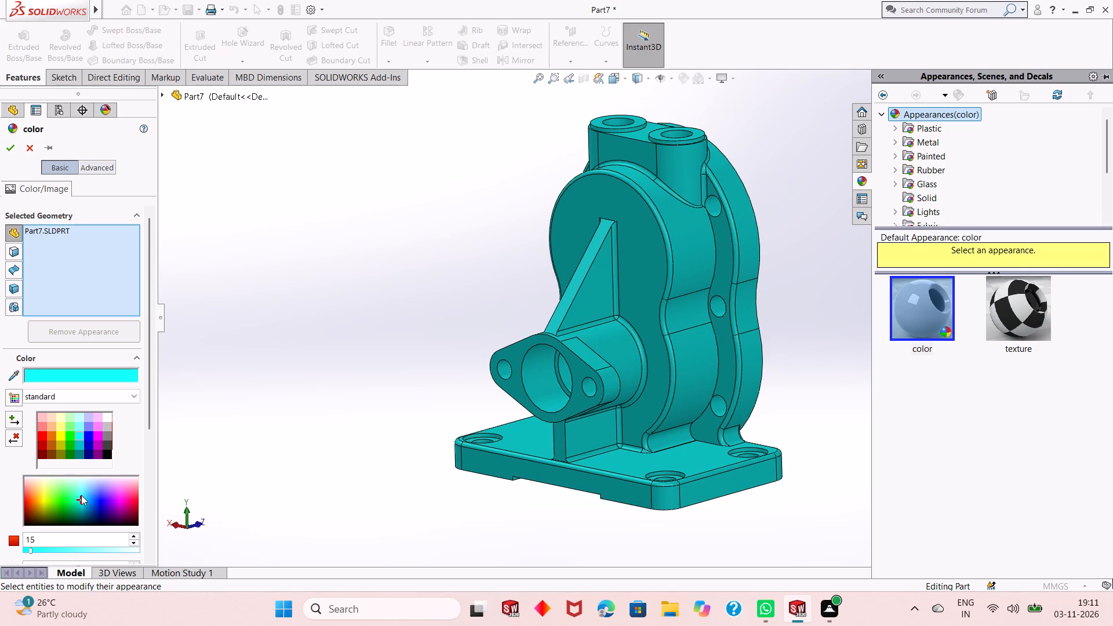
pyautogui.click(81, 495)
pyautogui.click(81, 492)
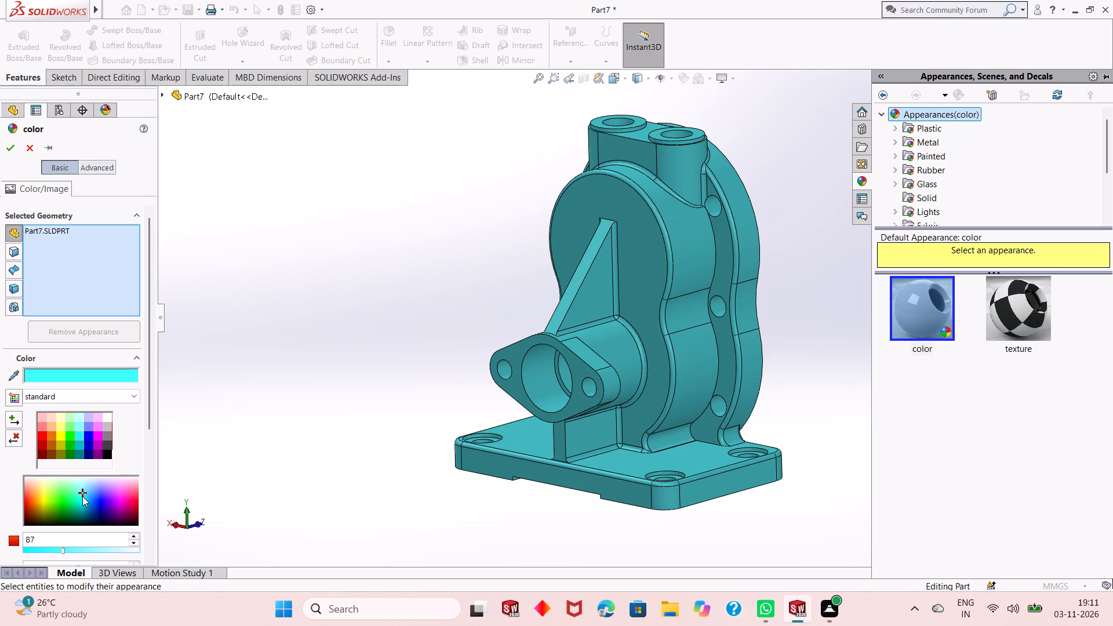
pyautogui.click(82, 496)
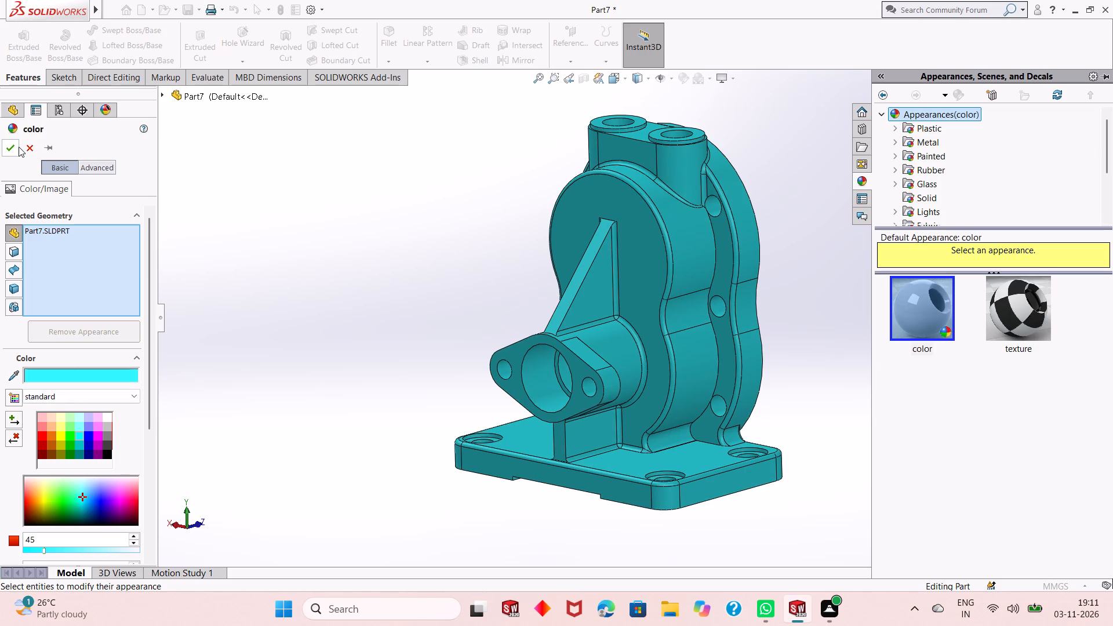
pyautogui.click(14, 146)
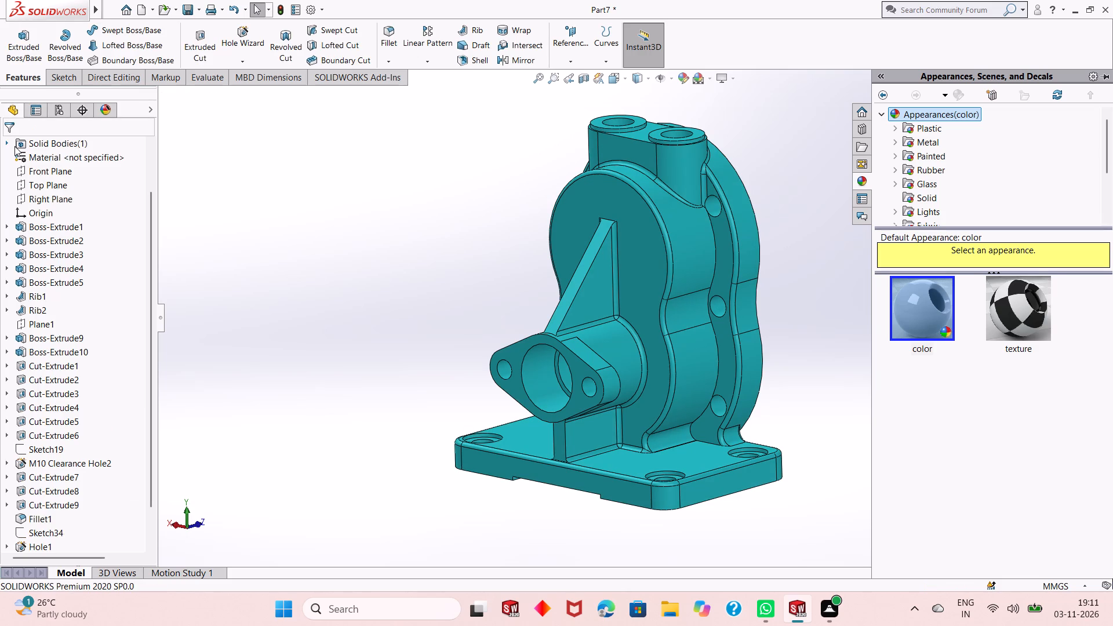
# Apply the polished aluminum metal appearance to the counterbored hole feature in the base plate.
pyautogui.click(921, 148)
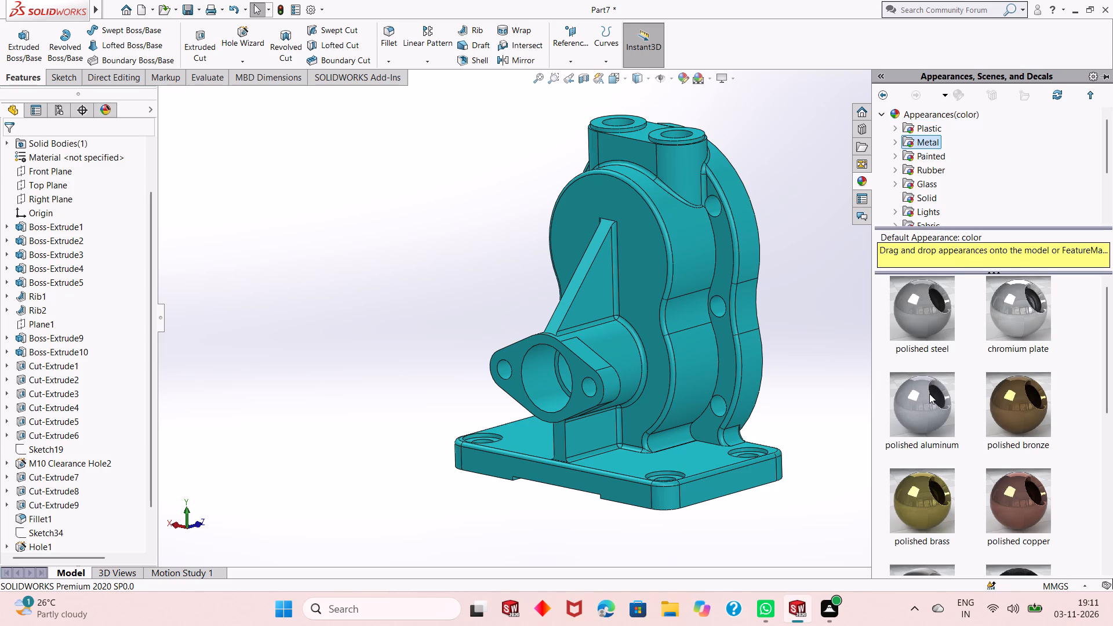
pyautogui.moveTo(923, 403); pyautogui.dragTo(731, 466)
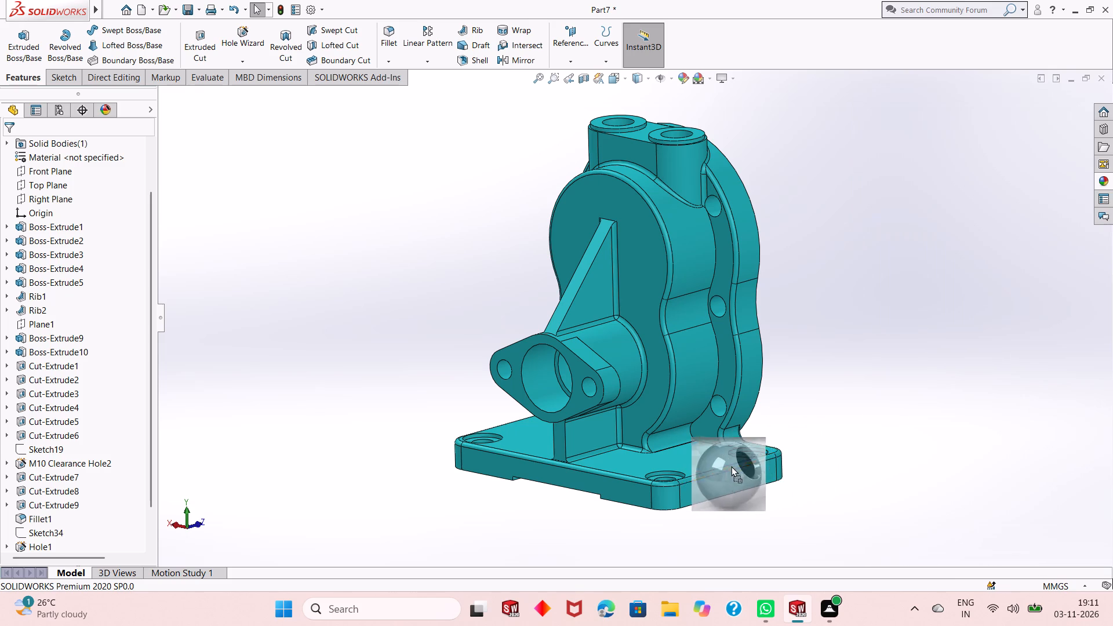
pyautogui.moveTo(731, 466); pyautogui.dragTo(670, 474)
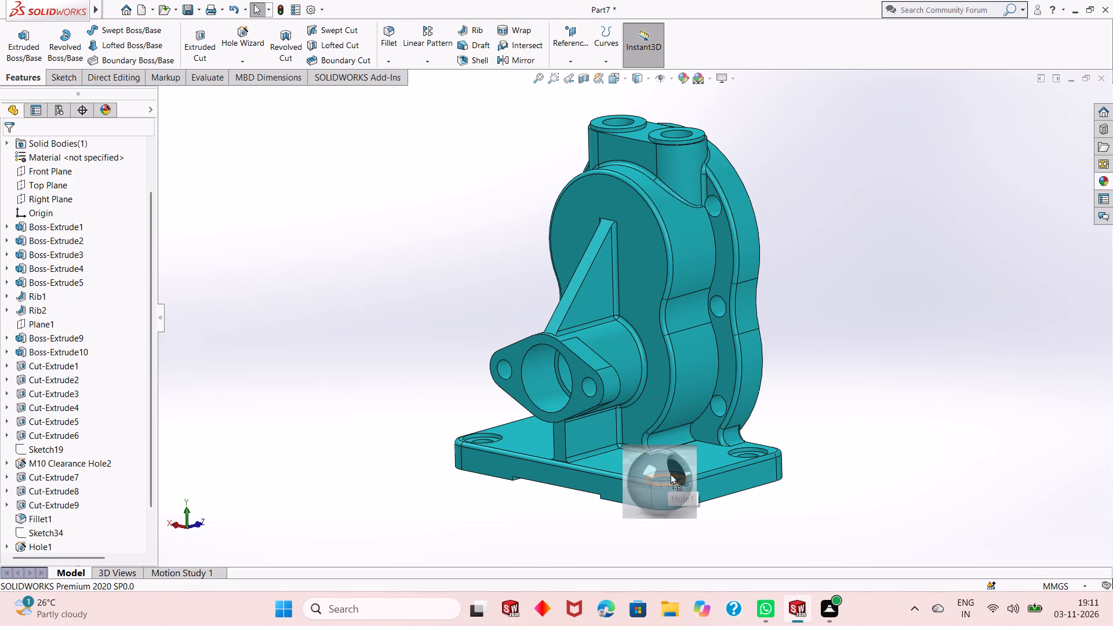
pyautogui.moveTo(670, 474); pyautogui.dragTo(680, 472)
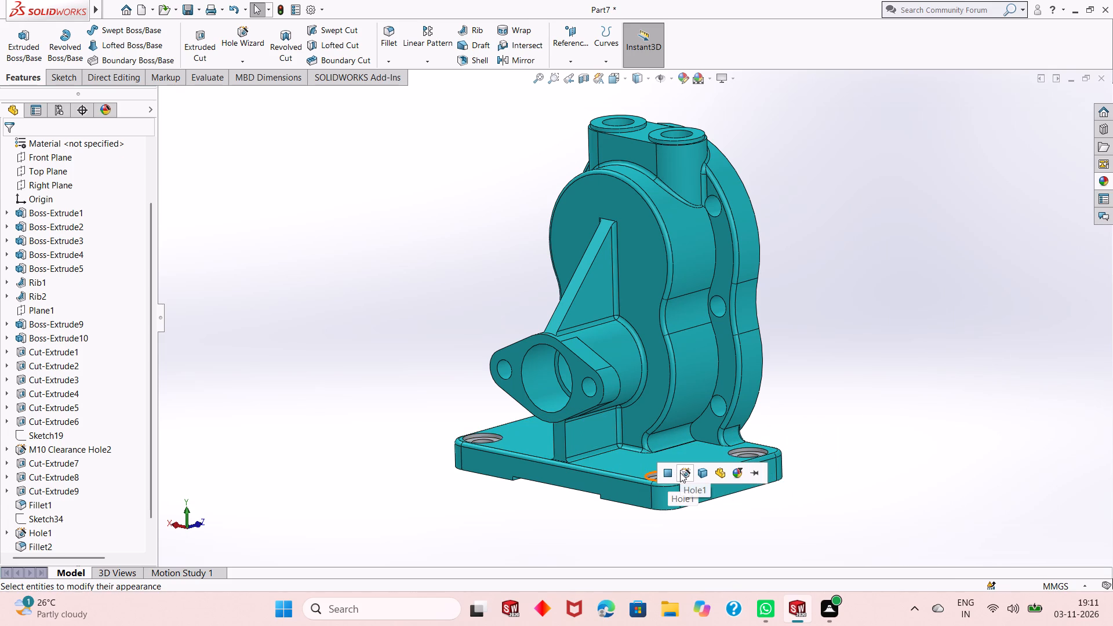
pyautogui.click(680, 472)
# Apply the polished aluminum appearance to the shaft boss's large bore cut and to the smaller inner bore cut behind it.
pyautogui.scroll(-3, 588, 343)
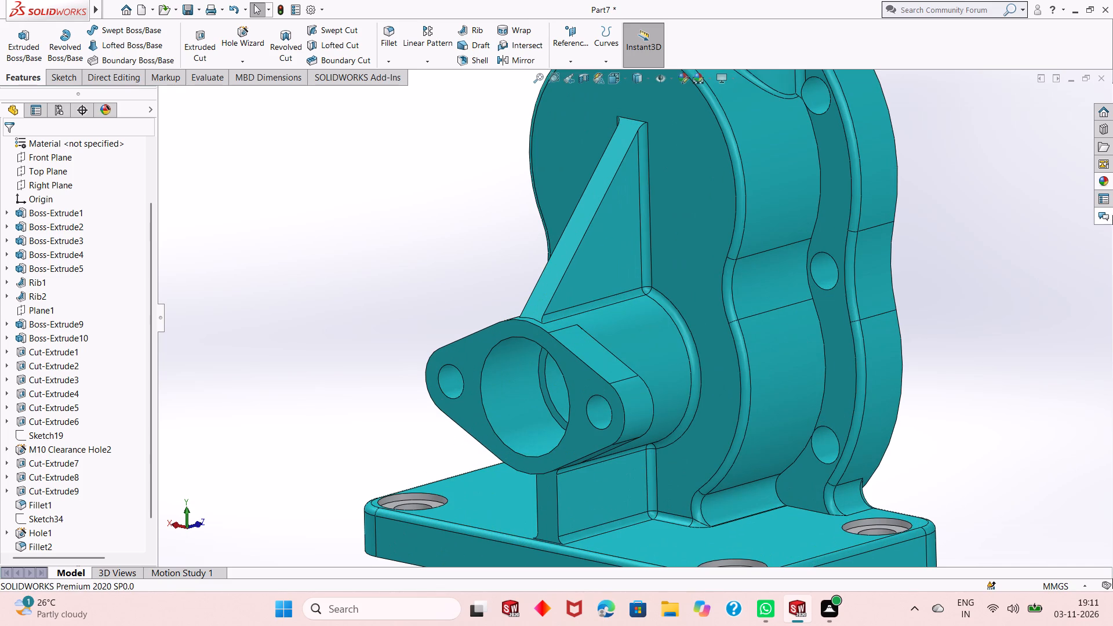
pyautogui.click(1104, 176)
pyautogui.moveTo(932, 399); pyautogui.dragTo(556, 392)
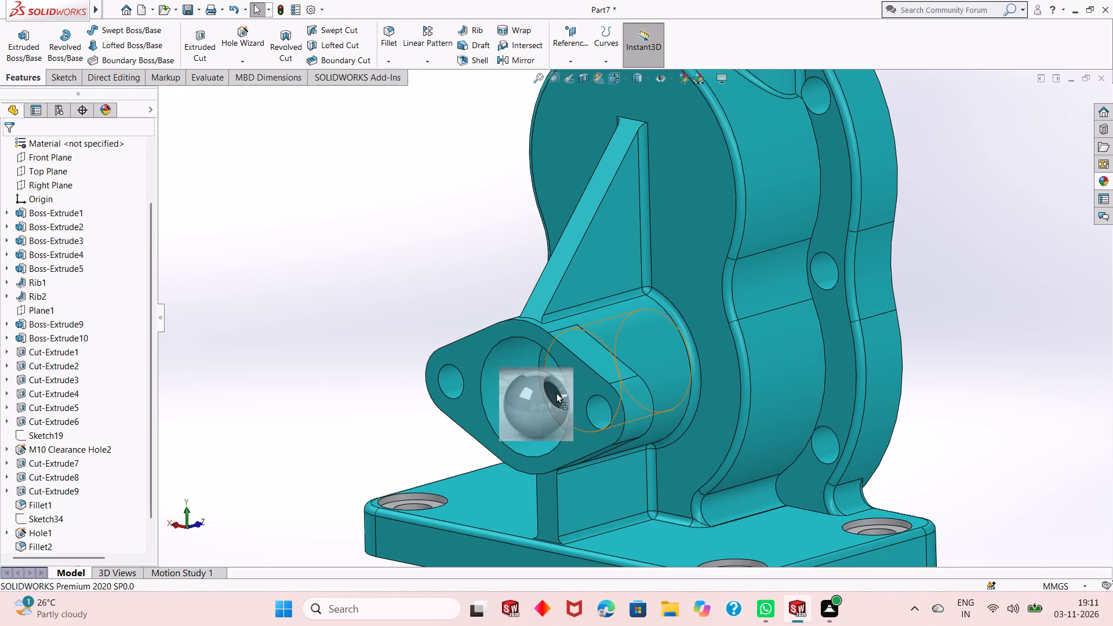
pyautogui.moveTo(556, 392); pyautogui.dragTo(539, 400)
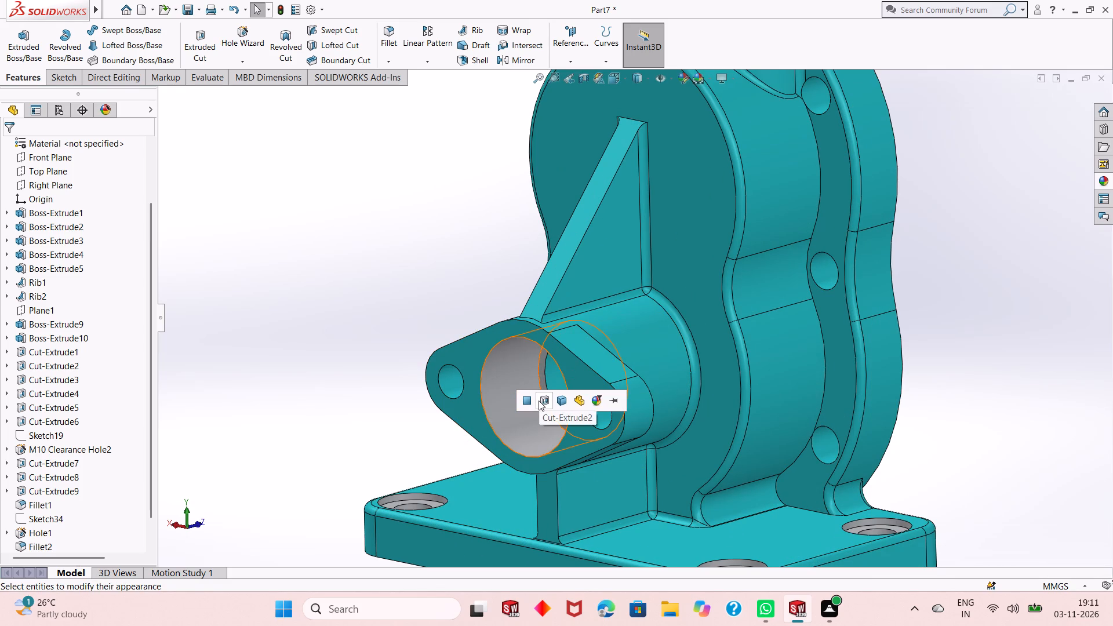
pyautogui.click(539, 401)
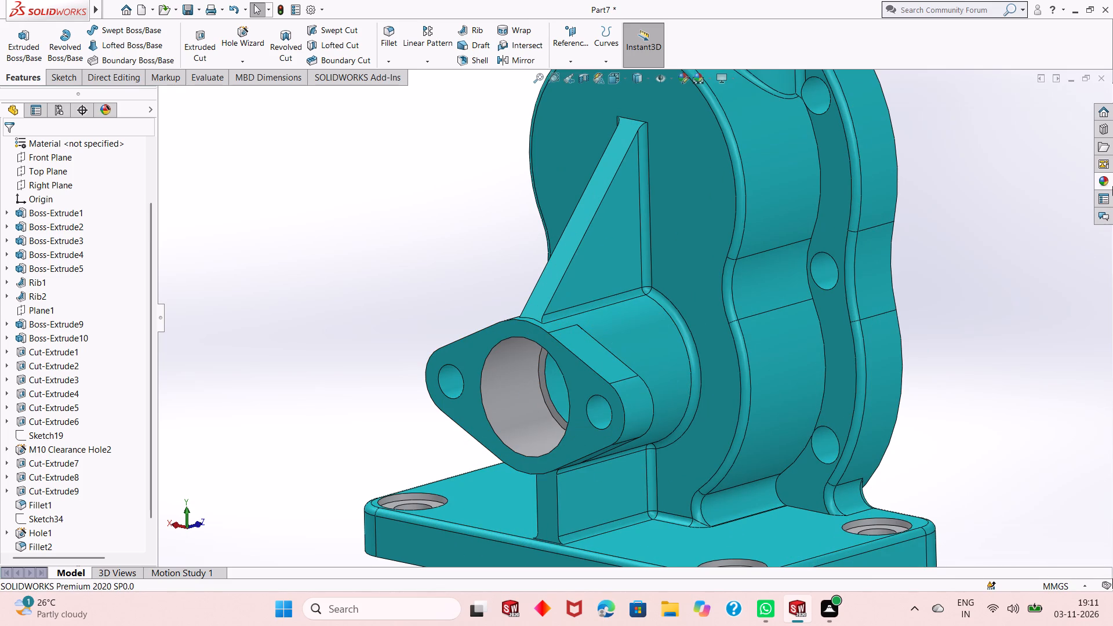
pyautogui.click(1105, 182)
pyautogui.moveTo(921, 406); pyautogui.dragTo(825, 414)
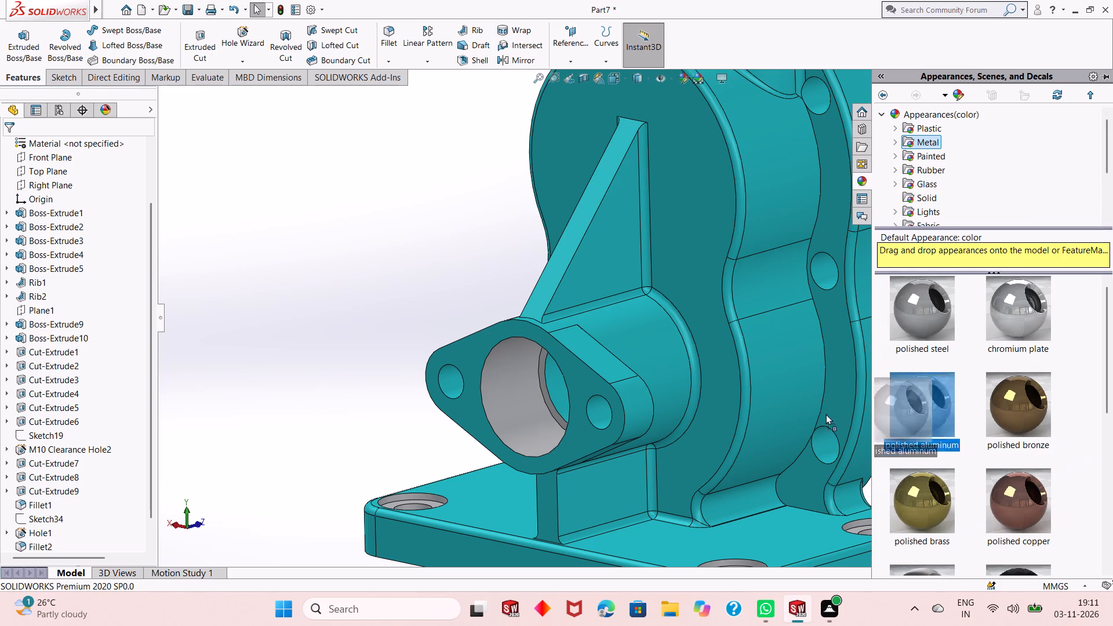
pyautogui.moveTo(825, 414); pyautogui.dragTo(556, 391)
pyautogui.click(556, 391)
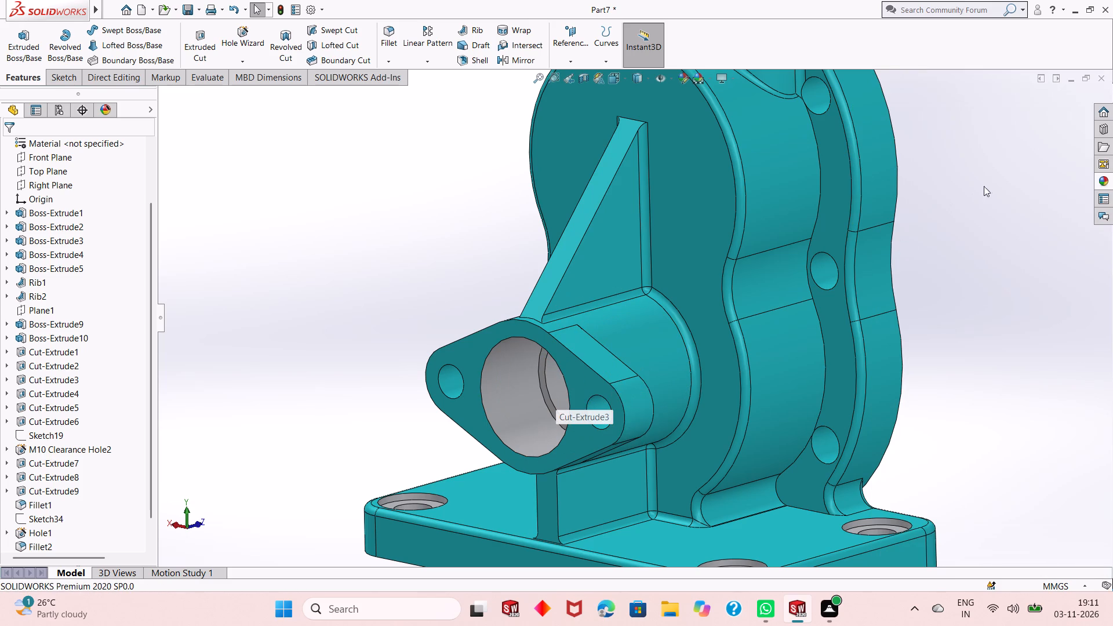
# Apply the polished aluminum appearance to the cut feature of the two small holes in the shaft boss's flange.
pyautogui.click(1101, 181)
pyautogui.moveTo(917, 403); pyautogui.dragTo(596, 413)
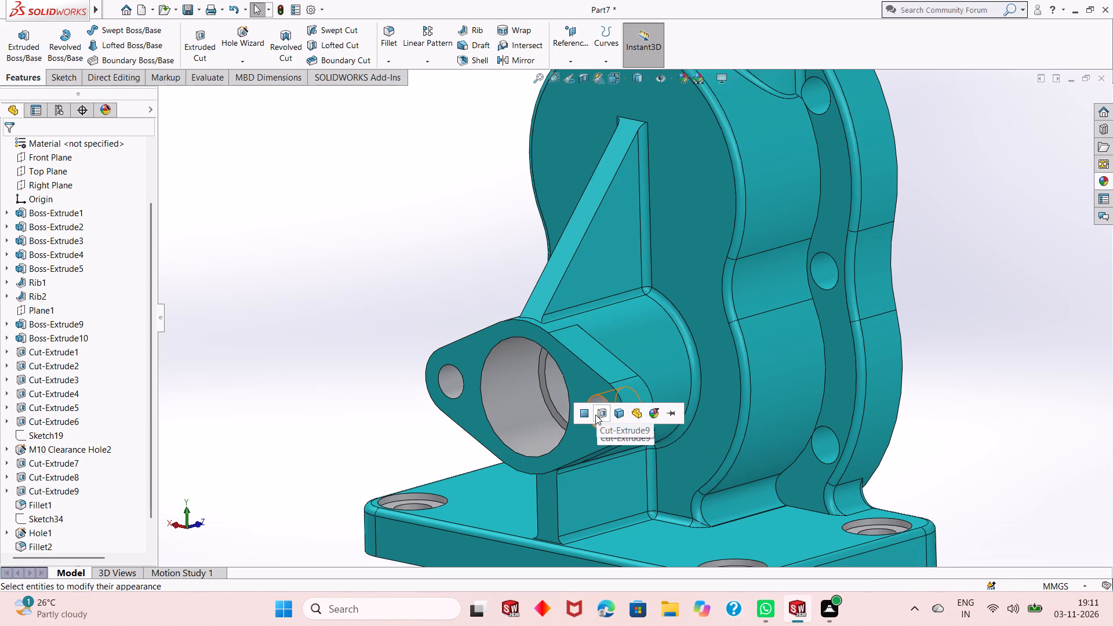
pyautogui.click(595, 414)
# Apply the polished aluminum appearance to the M10 clearance hole feature around the housing's rim flange.
pyautogui.moveTo(707, 402); pyautogui.dragTo(742, 404, button='middle')
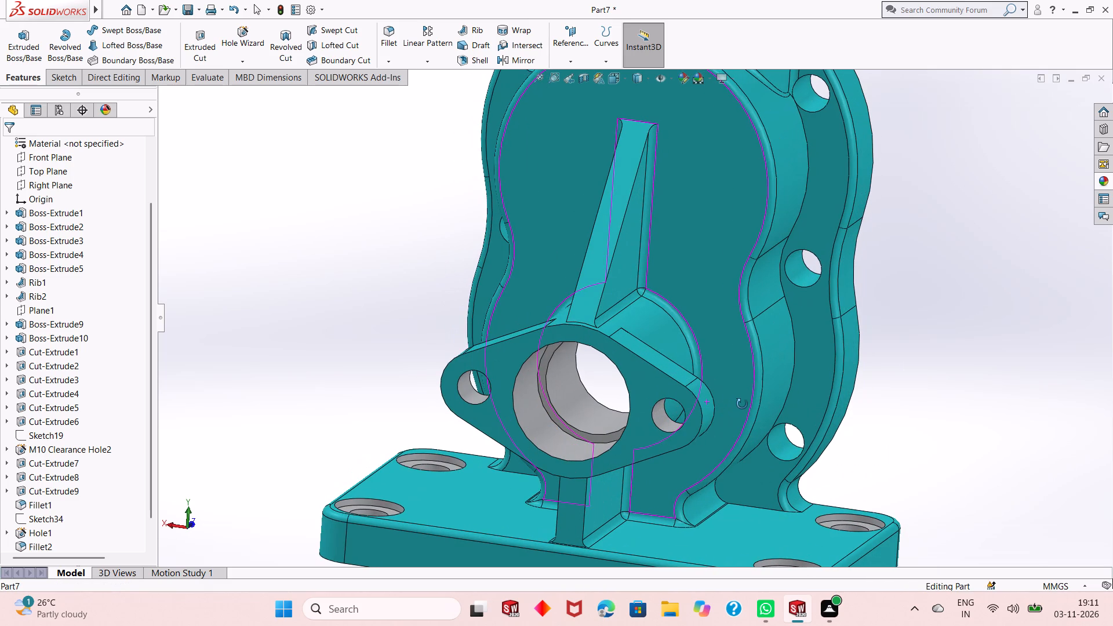
pyautogui.moveTo(742, 404); pyautogui.dragTo(733, 409, button='middle')
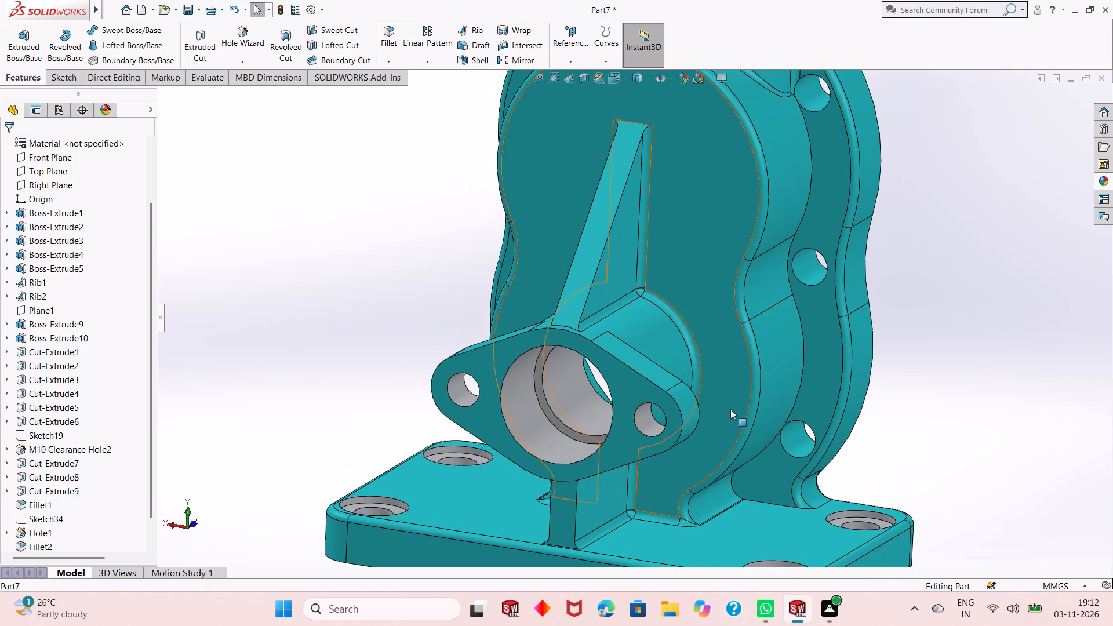
pyautogui.scroll(1, 663, 420)
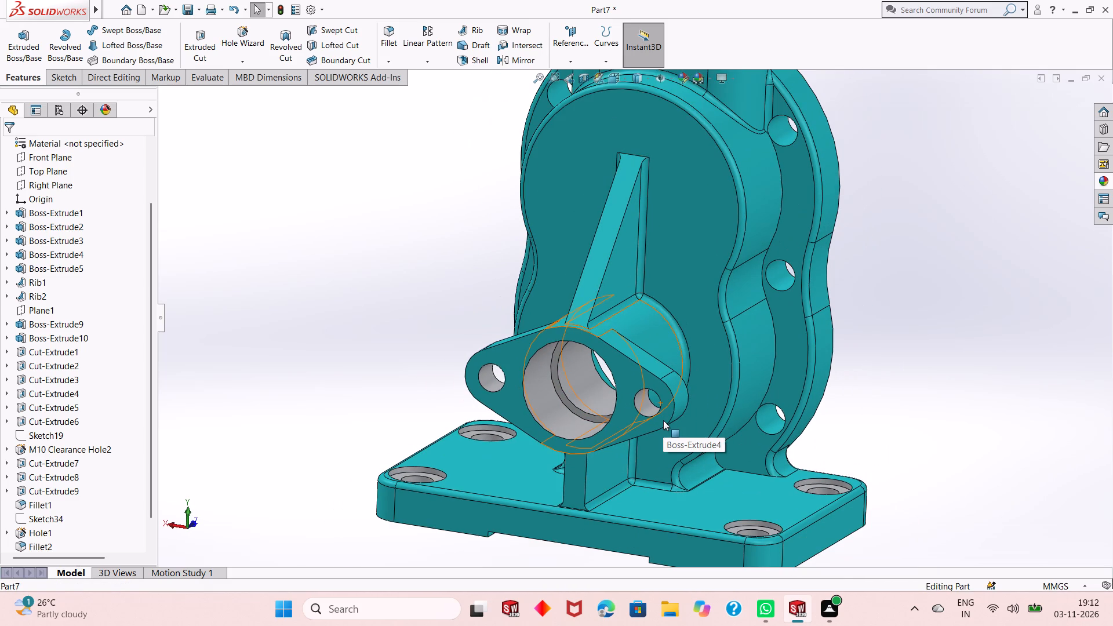
pyautogui.scroll(1, 655, 422)
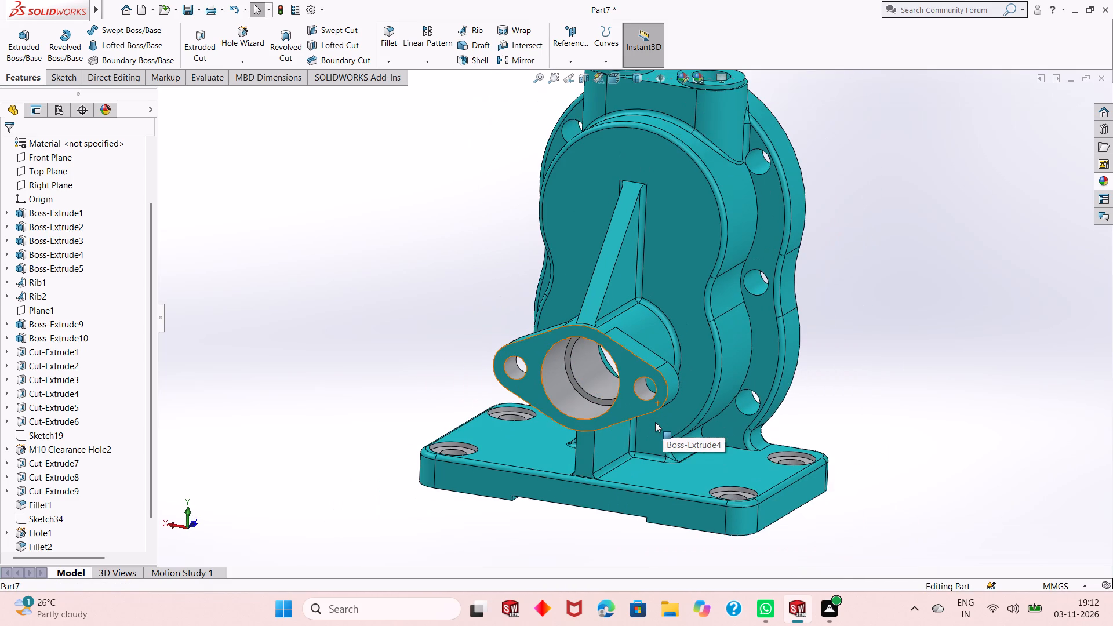
pyautogui.scroll(-1, 655, 427)
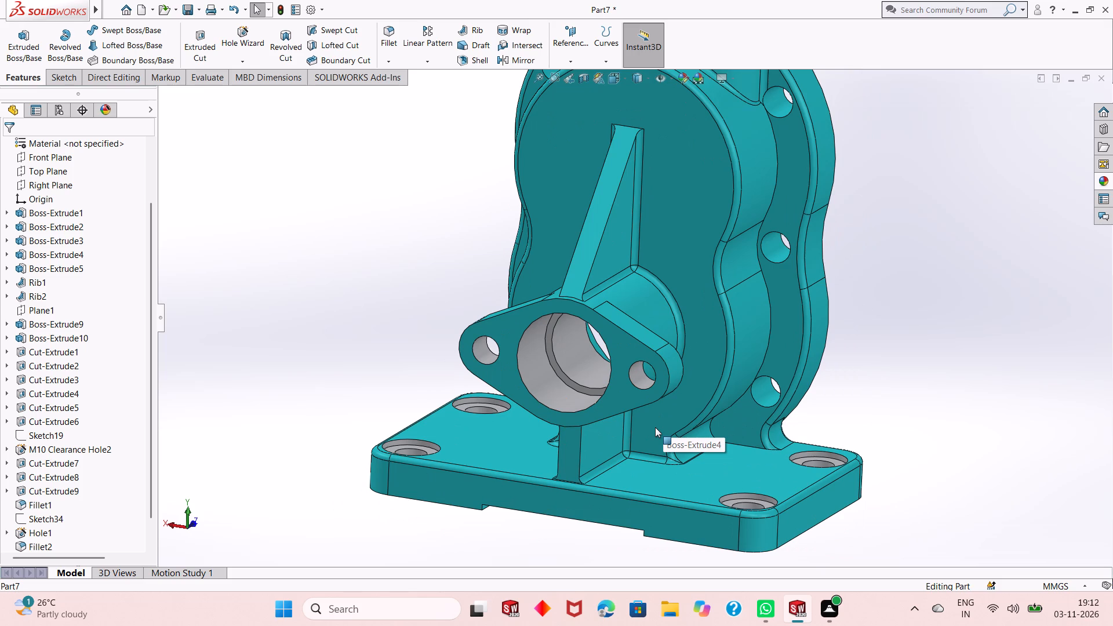
pyautogui.scroll(-1, 655, 427)
pyautogui.scroll(1, 655, 427)
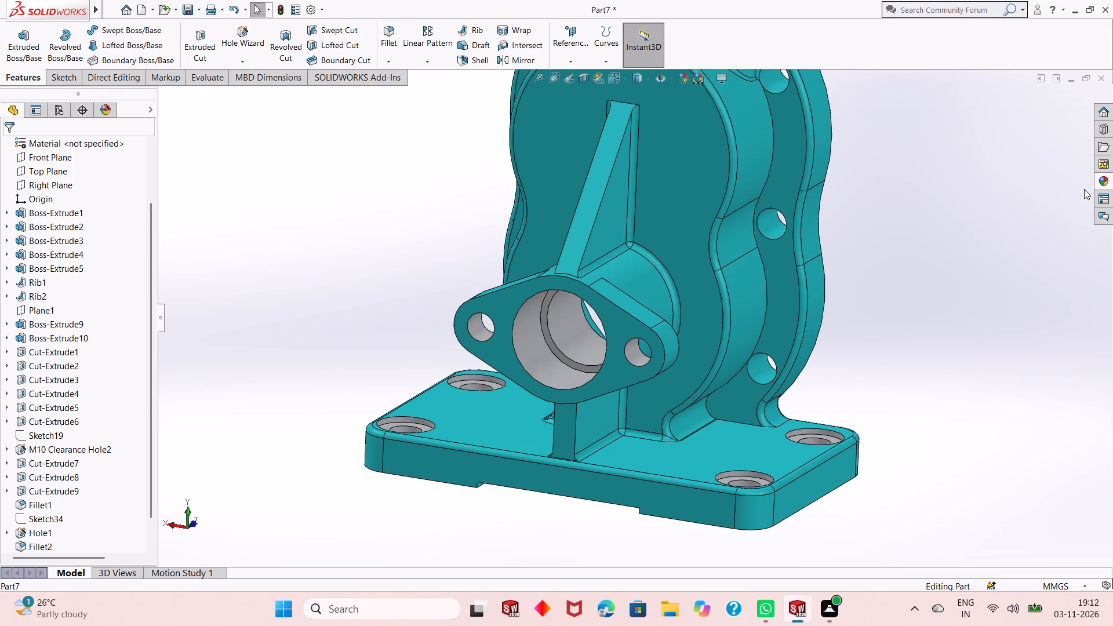
pyautogui.click(1107, 181)
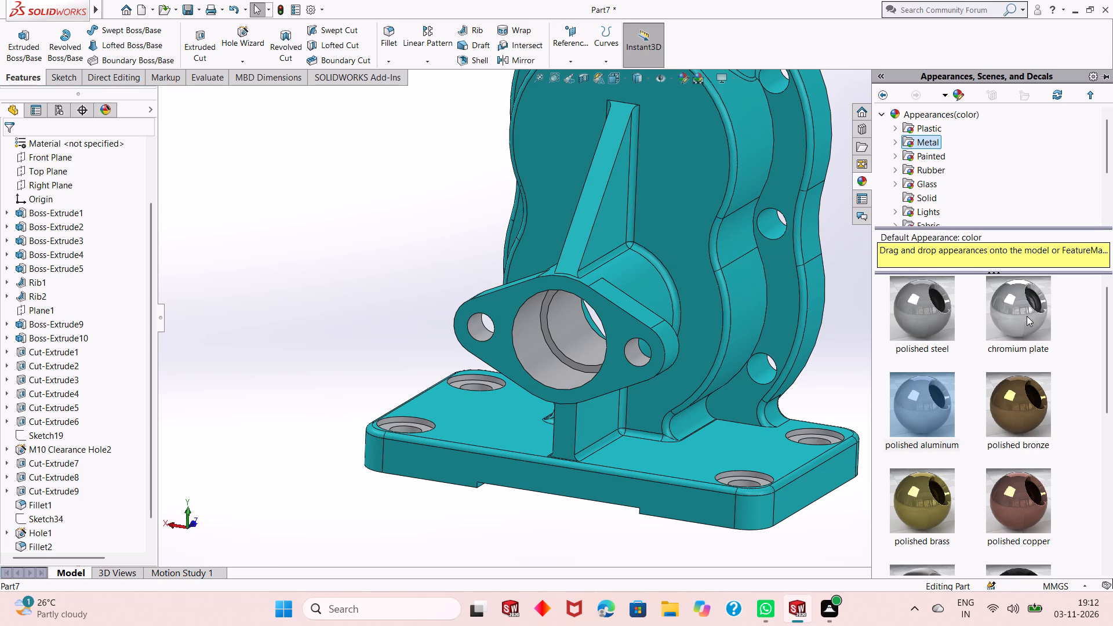
pyautogui.scroll(-1, 1027, 317)
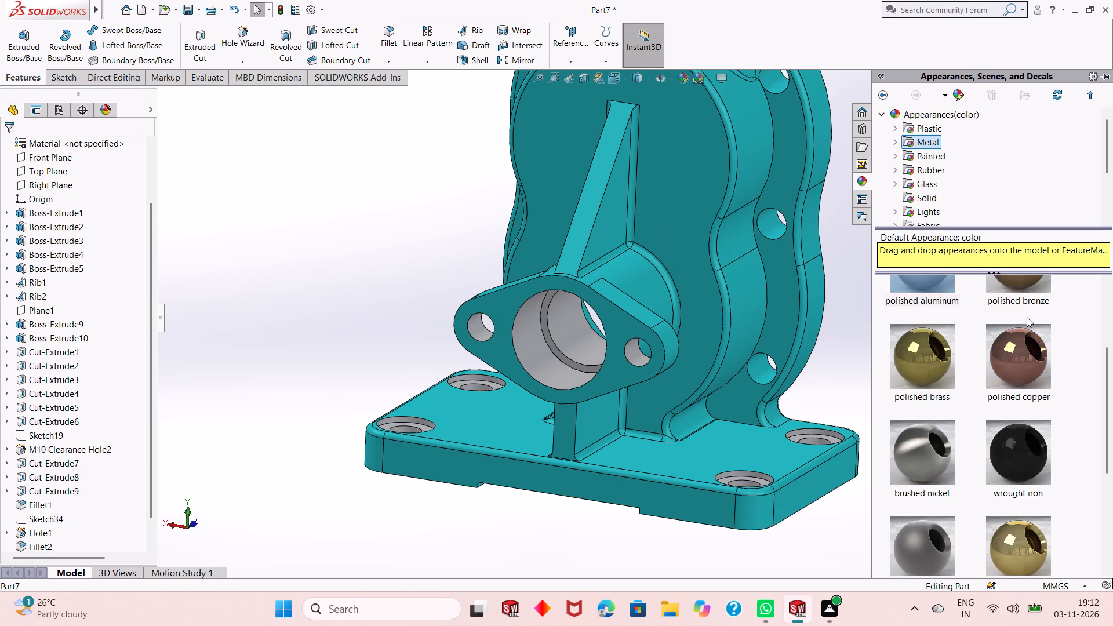
pyautogui.scroll(-1, 1027, 317)
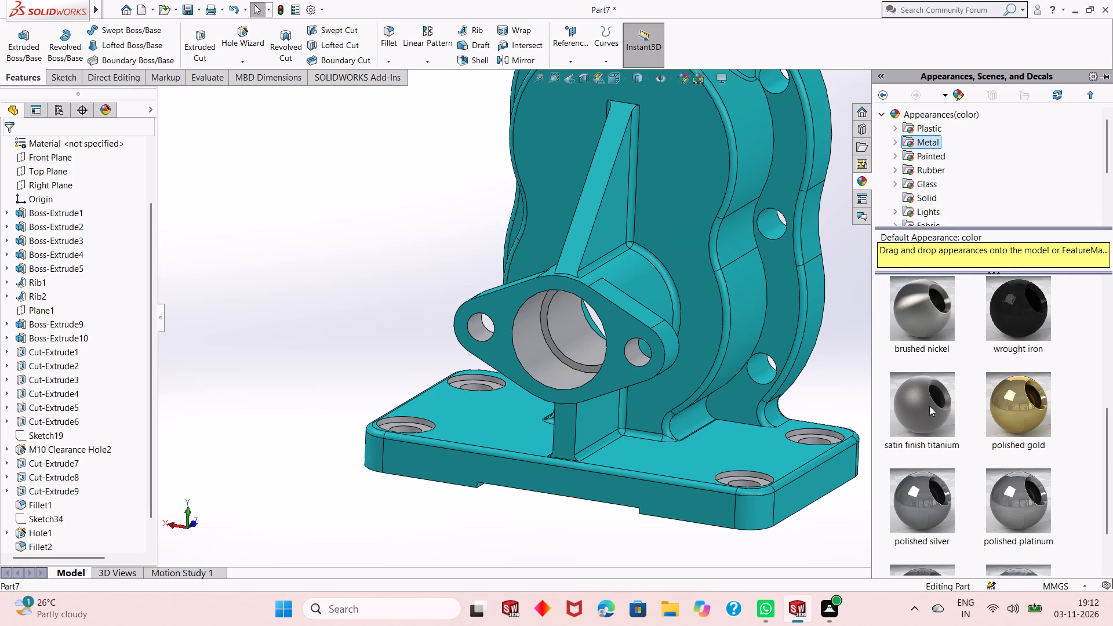
pyautogui.scroll(6, 929, 404)
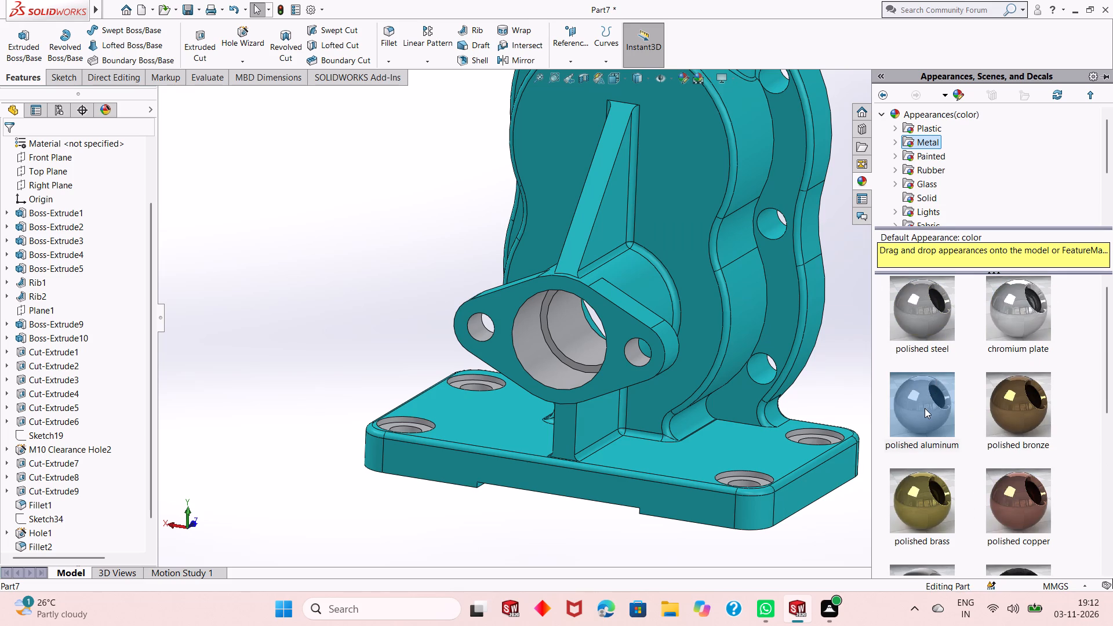
pyautogui.moveTo(925, 408); pyautogui.dragTo(761, 369)
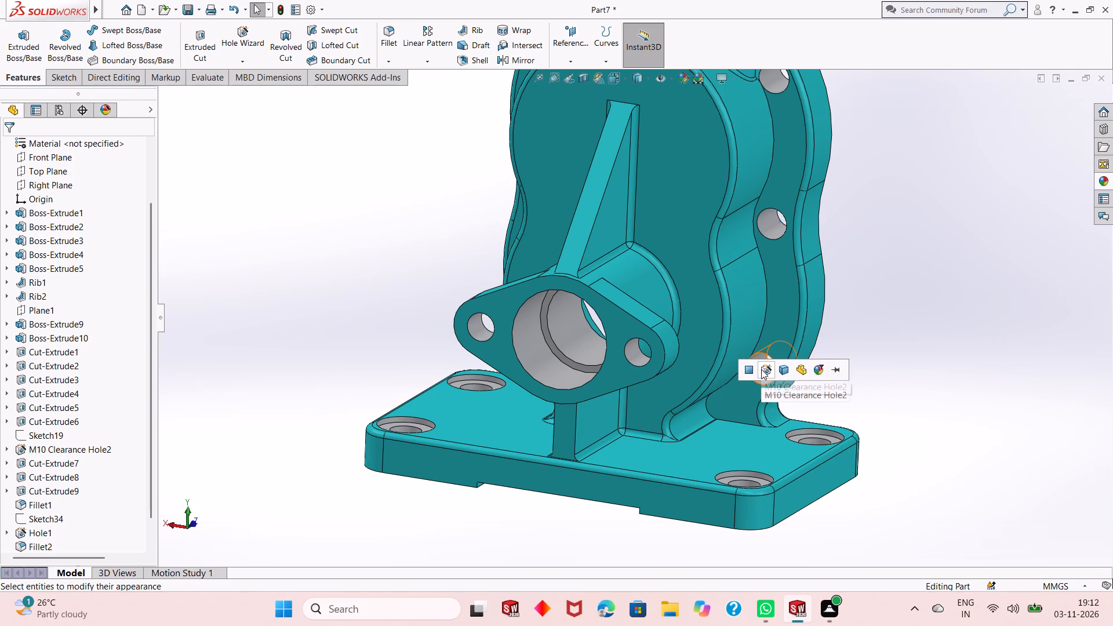
pyautogui.click(764, 366)
# Examine the housing from the front, side, top and gear-cavity side for cut surfaces that still have the turquoise colour.
pyautogui.scroll(4, 749, 392)
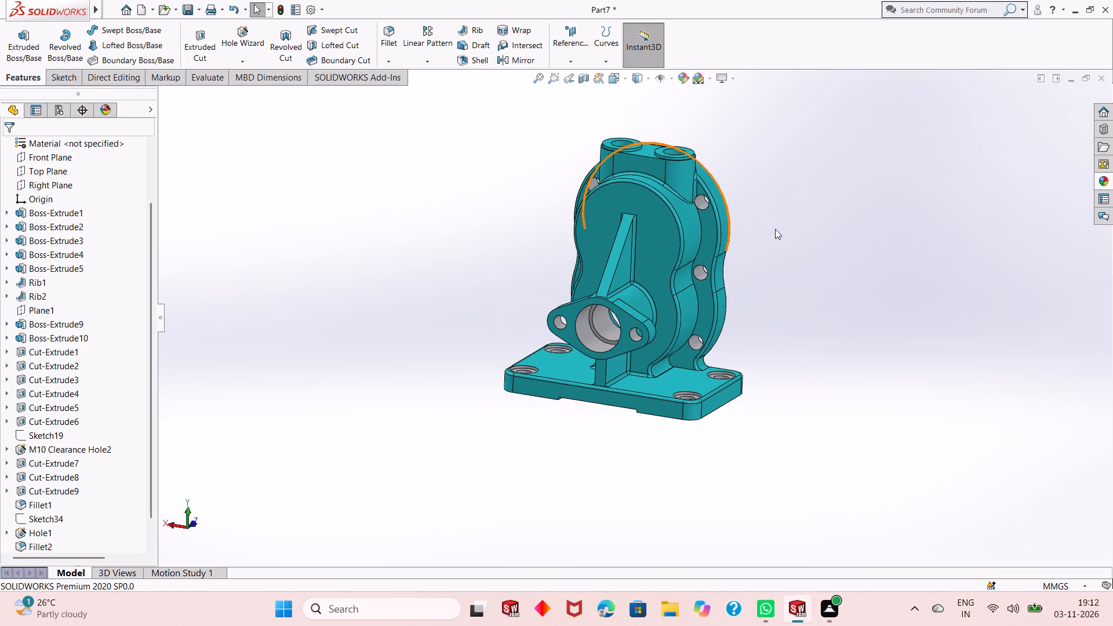
pyautogui.moveTo(799, 328); pyautogui.dragTo(616, 333, button='middle')
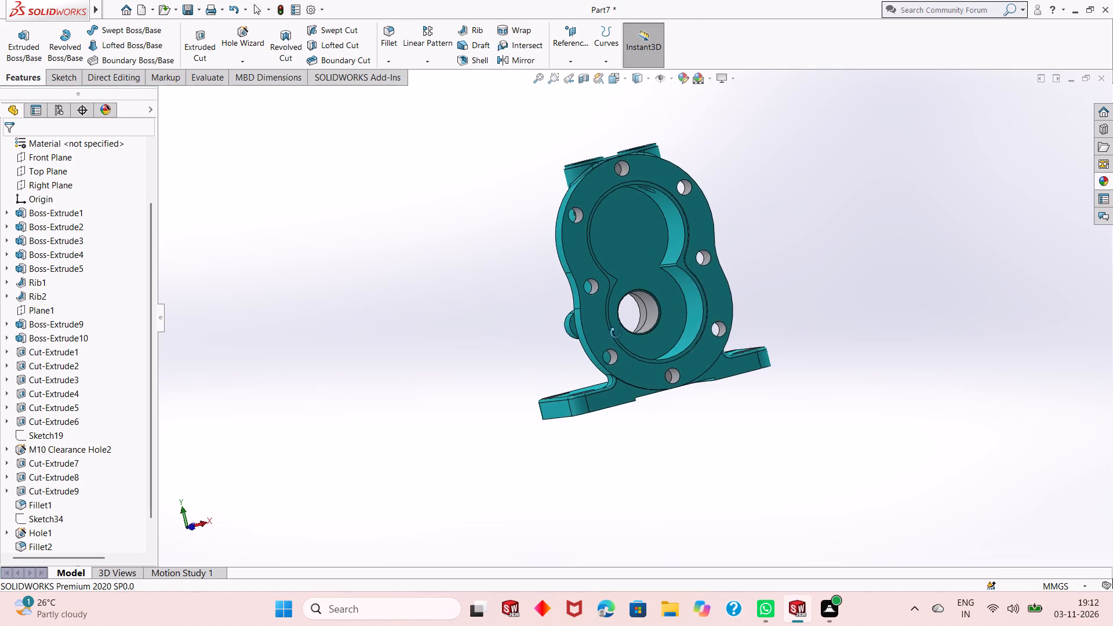
pyautogui.moveTo(616, 333); pyautogui.dragTo(647, 350, button='middle')
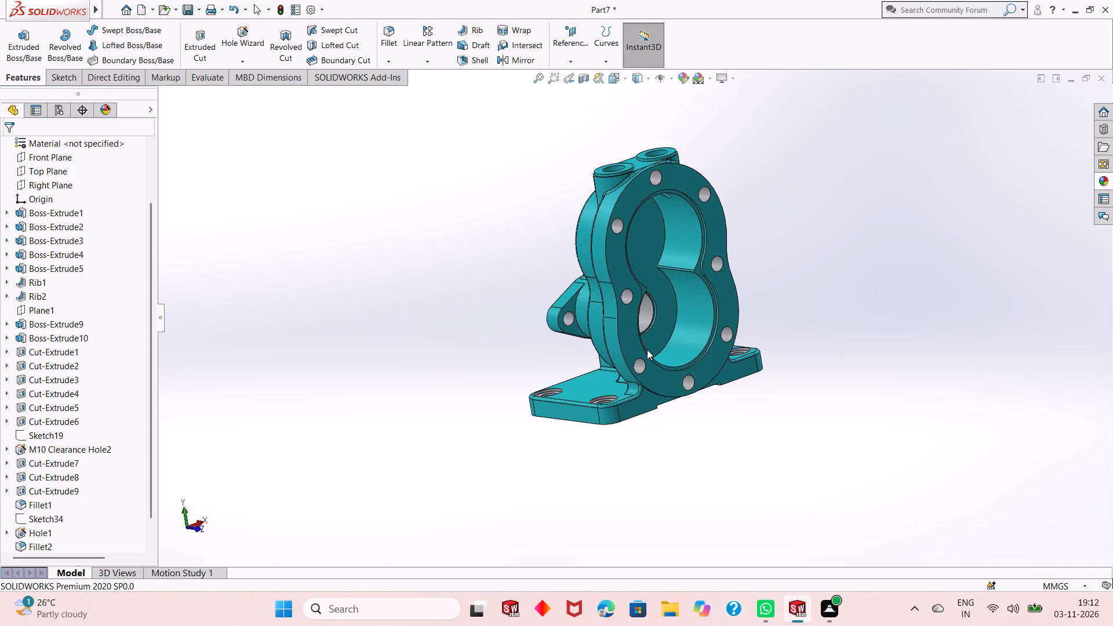
pyautogui.moveTo(651, 310); pyautogui.dragTo(660, 311, button='middle')
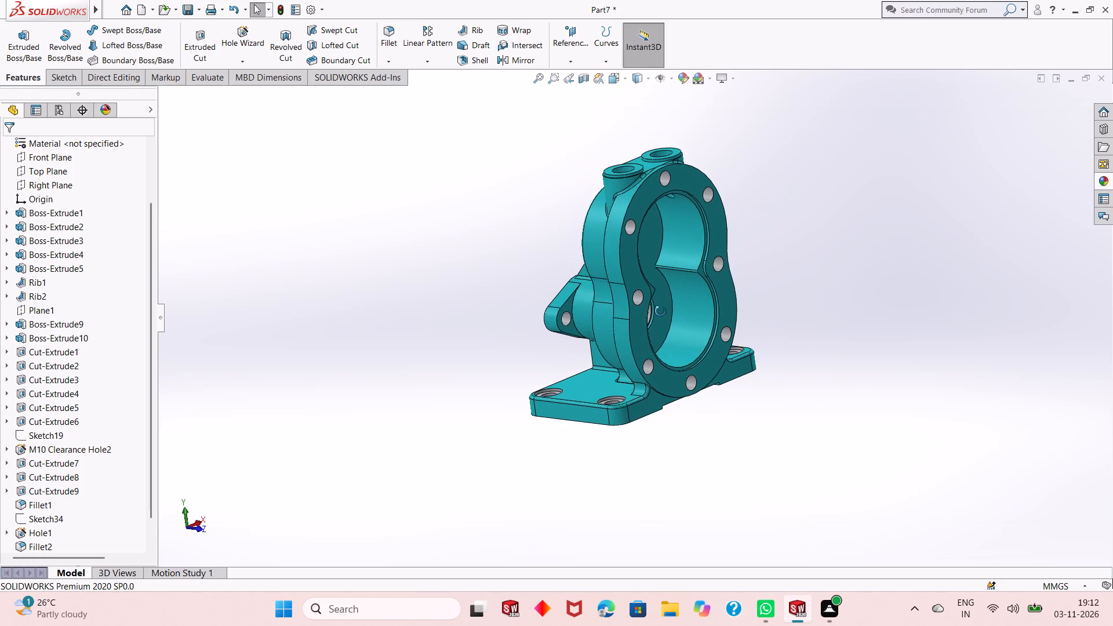
pyautogui.moveTo(660, 311); pyautogui.dragTo(659, 325, button='middle')
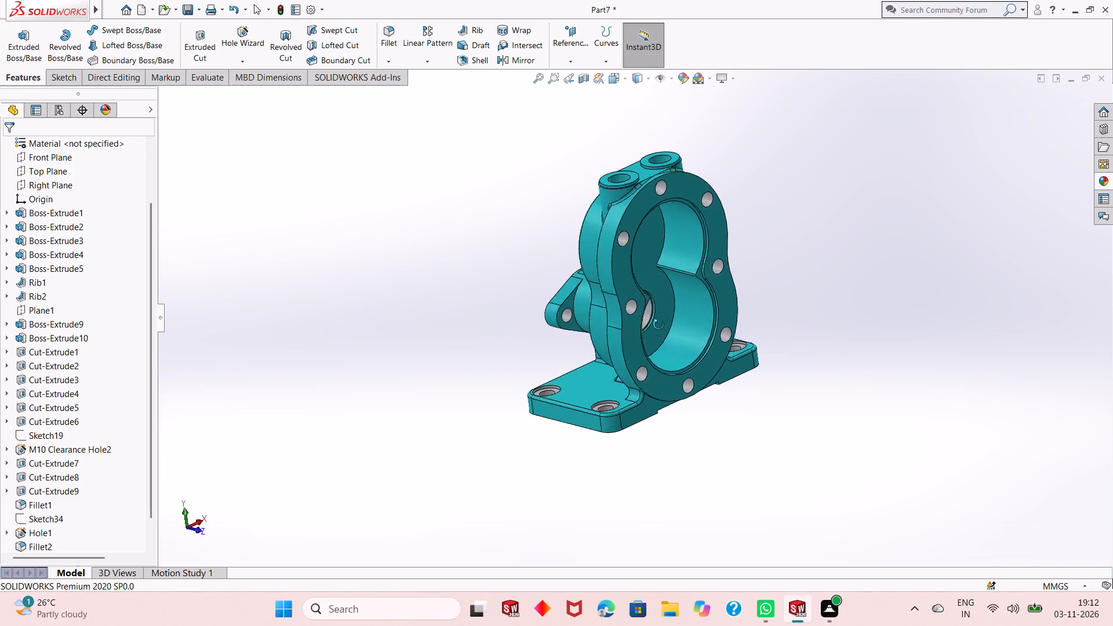
pyautogui.moveTo(659, 325); pyautogui.dragTo(732, 395, button='middle')
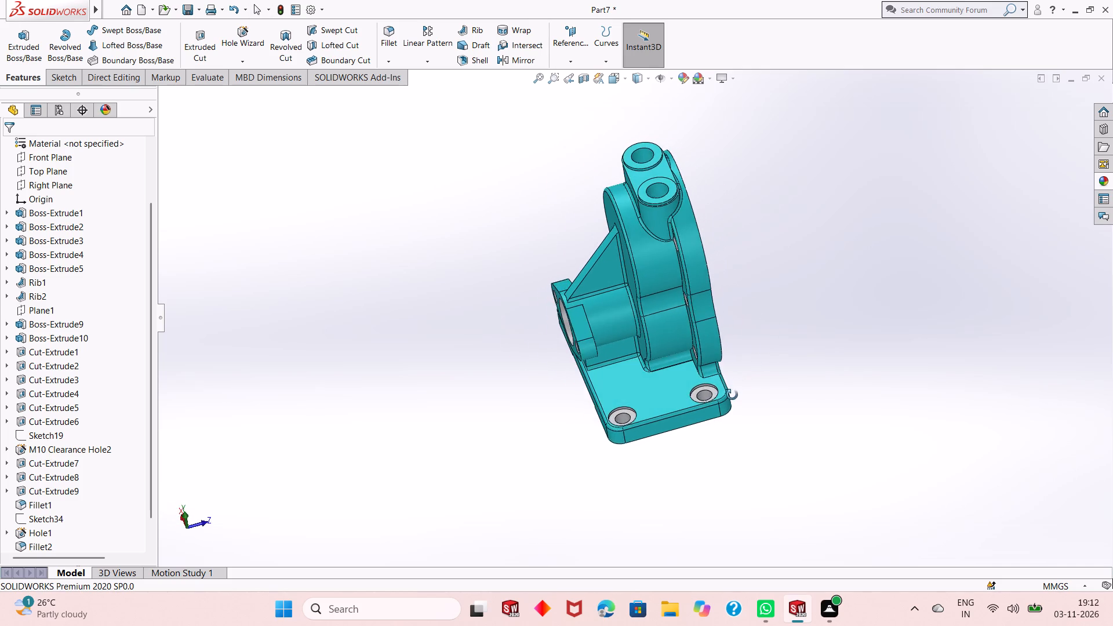
pyautogui.moveTo(732, 395); pyautogui.dragTo(762, 391, button='middle')
pyautogui.moveTo(745, 371); pyautogui.dragTo(627, 426, button='middle')
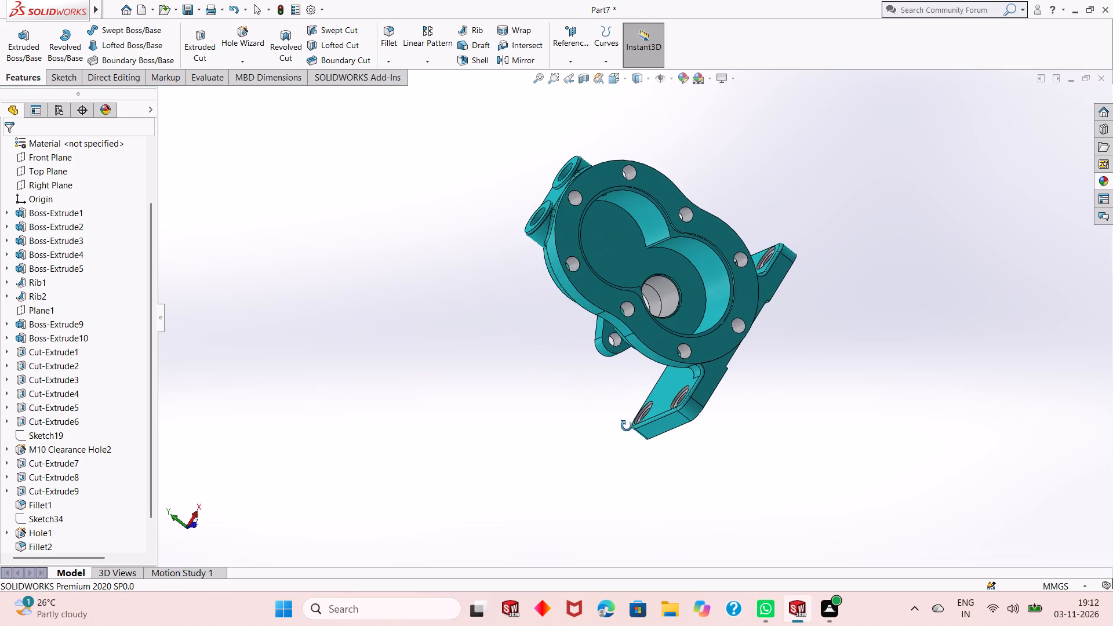
pyautogui.moveTo(627, 426); pyautogui.dragTo(645, 450, button='middle')
# Apply the polished aluminum appearance to the figure-eight gear cavity cut feature (Cut-Extrude6).
pyautogui.scroll(-6, 678, 310)
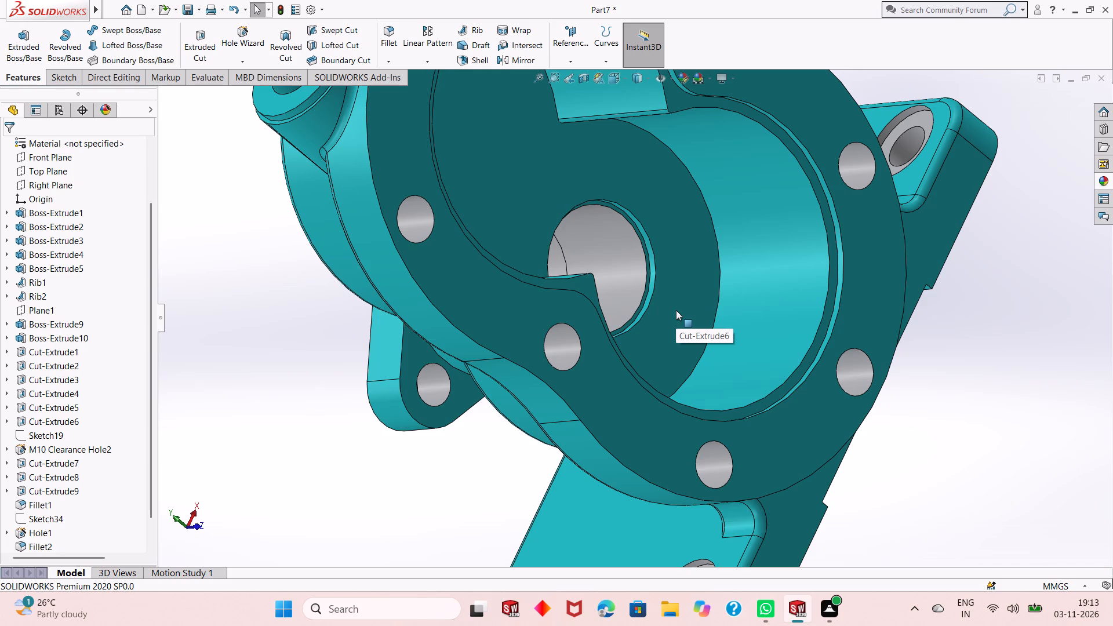
pyautogui.scroll(1, 625, 345)
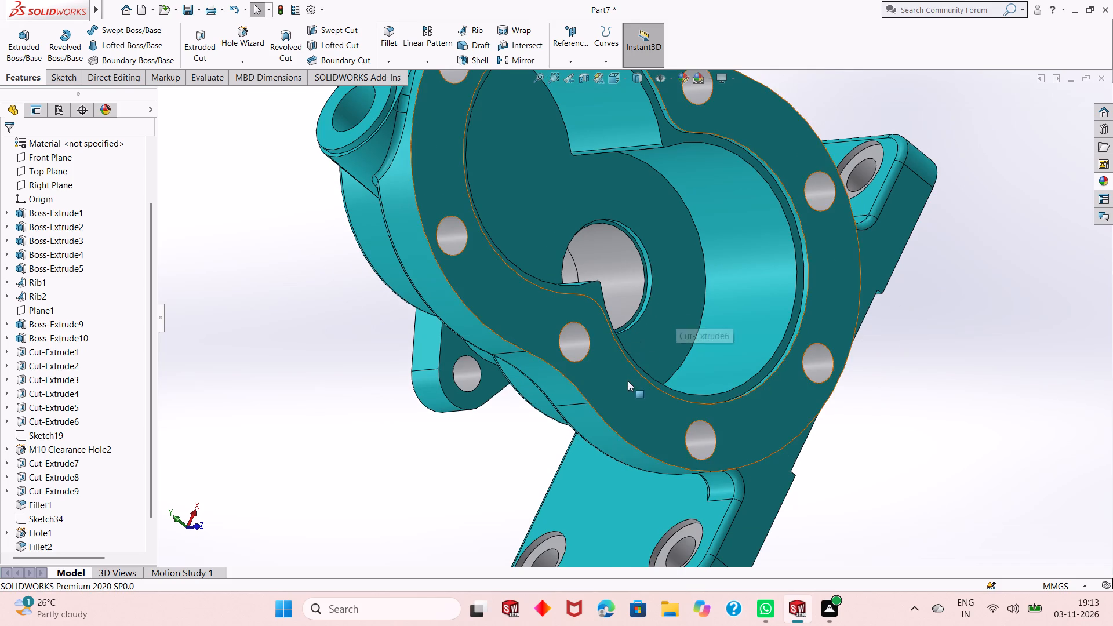
pyautogui.moveTo(628, 381); pyautogui.dragTo(668, 331, button='middle')
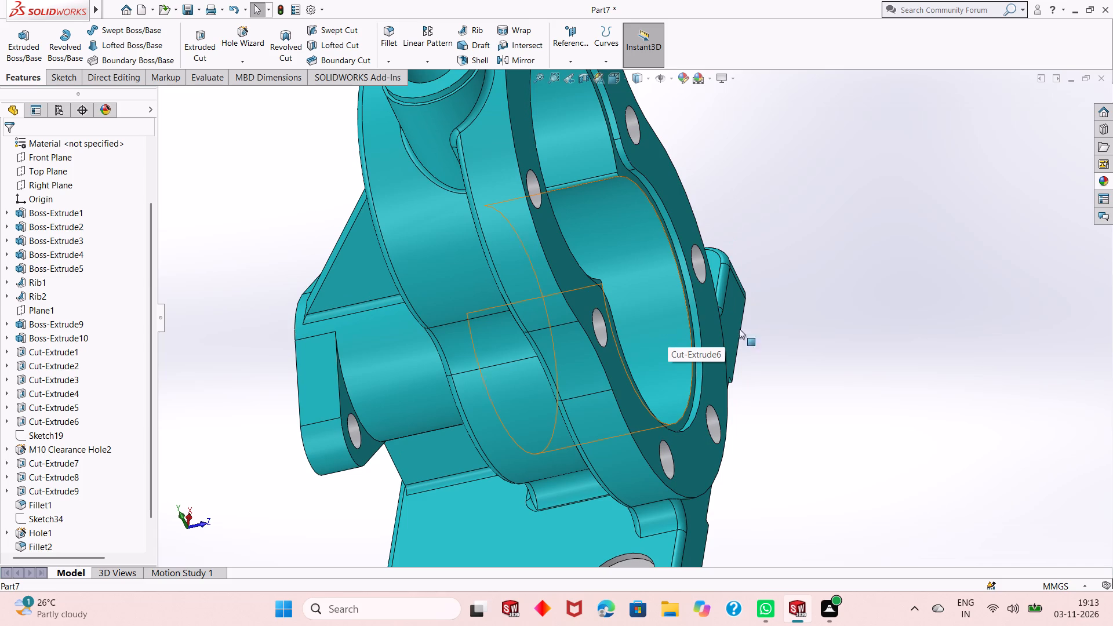
pyautogui.scroll(1, 632, 281)
pyautogui.moveTo(632, 285); pyautogui.dragTo(593, 293, button='middle')
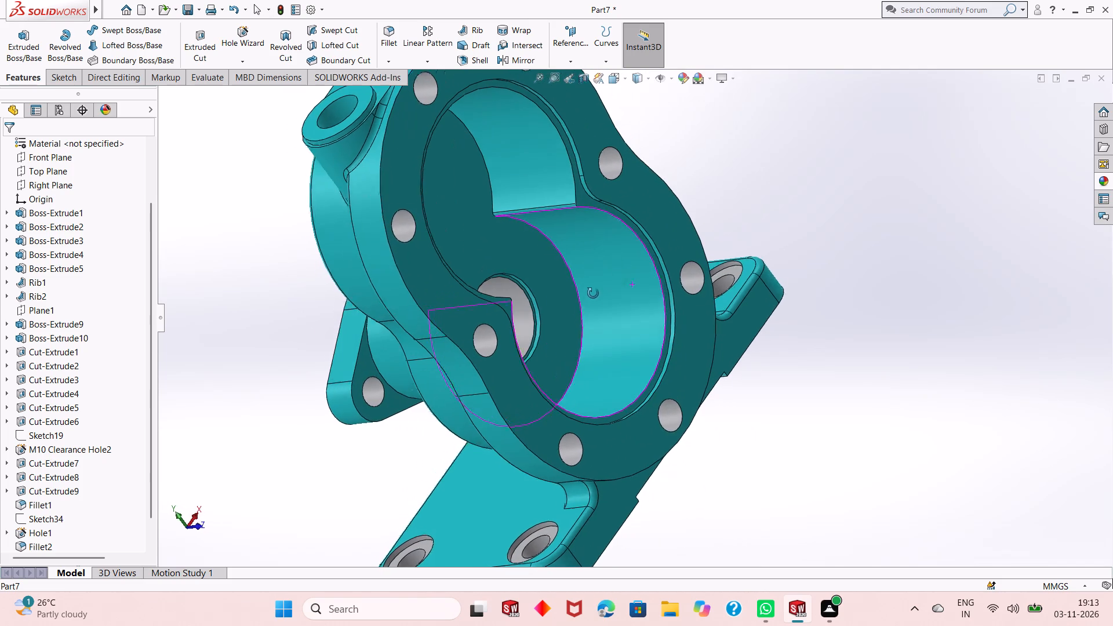
pyautogui.moveTo(593, 293); pyautogui.dragTo(590, 295, button='middle')
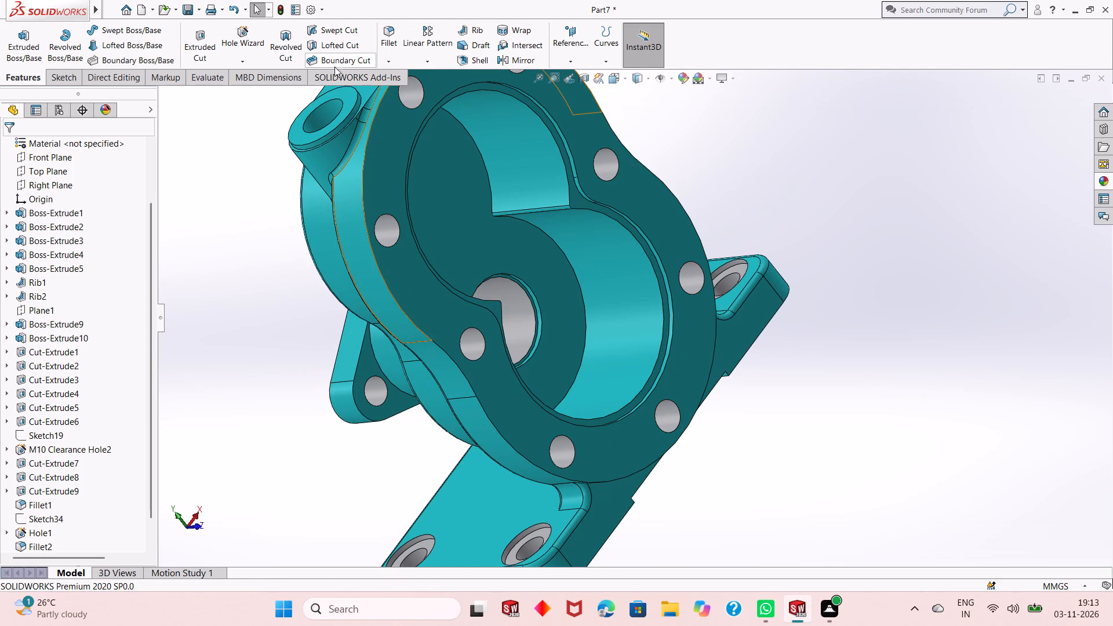
pyautogui.click(1101, 182)
pyautogui.moveTo(927, 404); pyautogui.dragTo(654, 345)
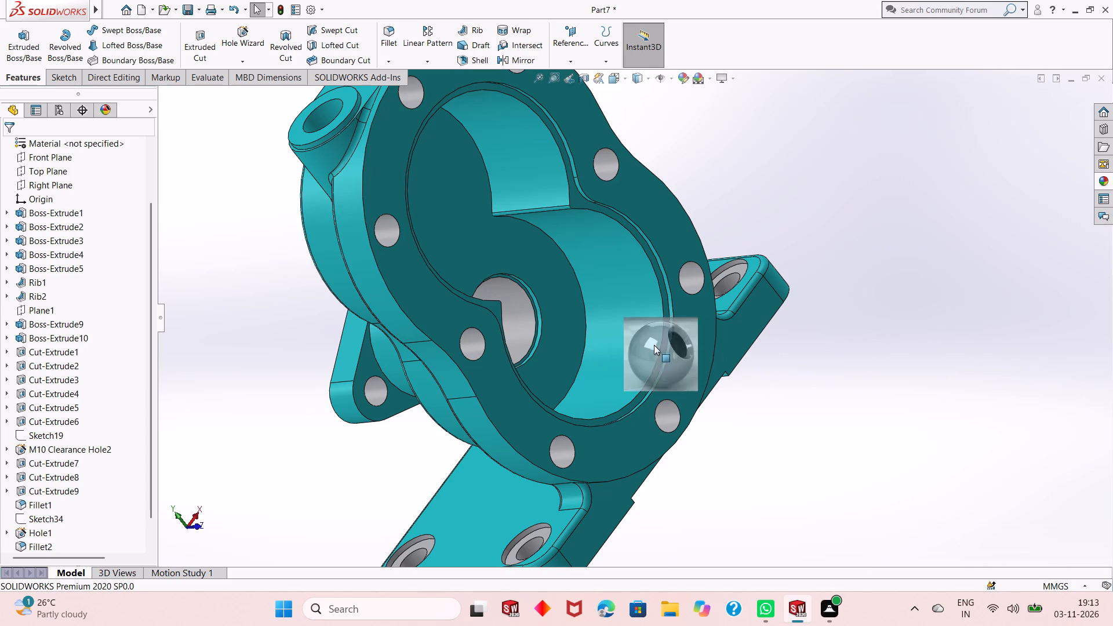
pyautogui.moveTo(654, 345); pyautogui.dragTo(566, 289)
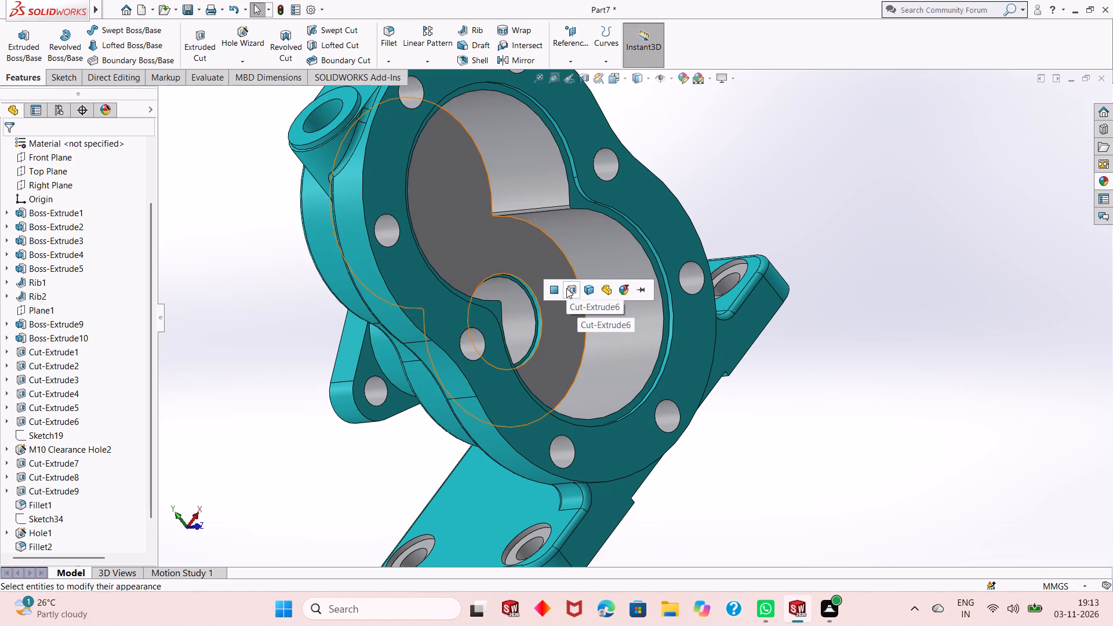
pyautogui.click(566, 288)
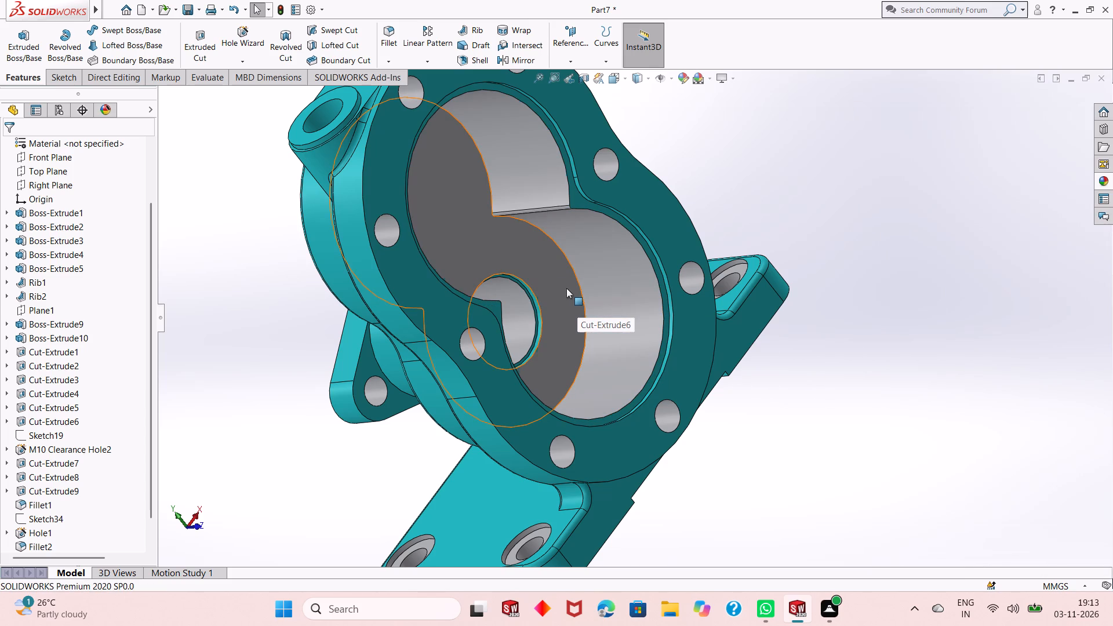
# Apply the polished aluminum appearance to the short curved waist face of the shallow recess around the gear cavity, on the base-plate hole side.
pyautogui.moveTo(751, 239); pyautogui.dragTo(744, 212, button='middle')
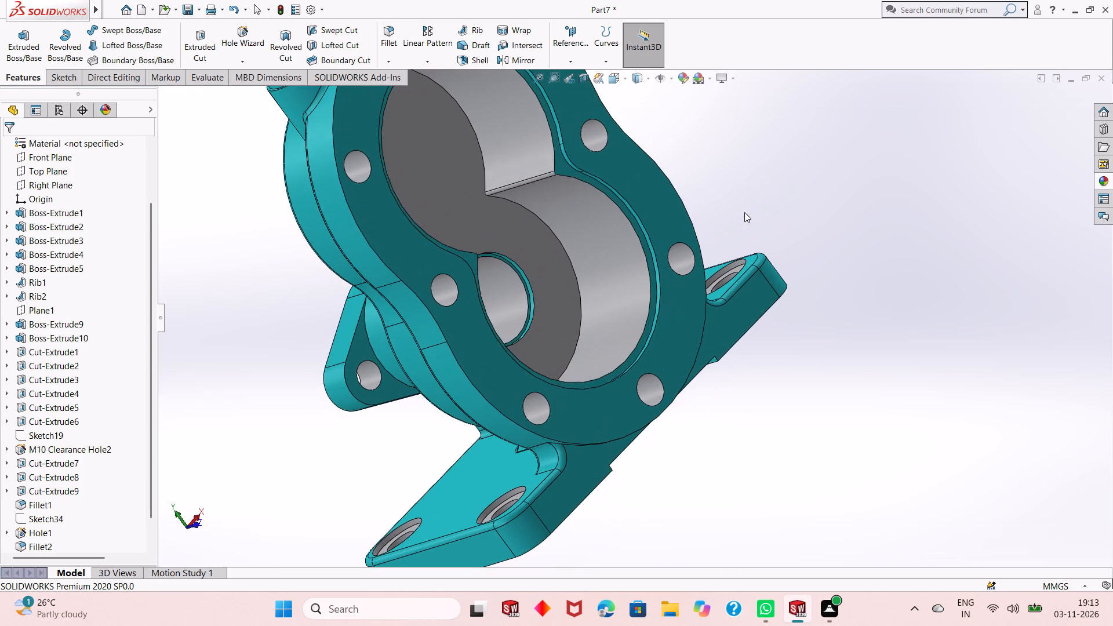
pyautogui.scroll(-3, 560, 139)
pyautogui.scroll(-3, 587, 179)
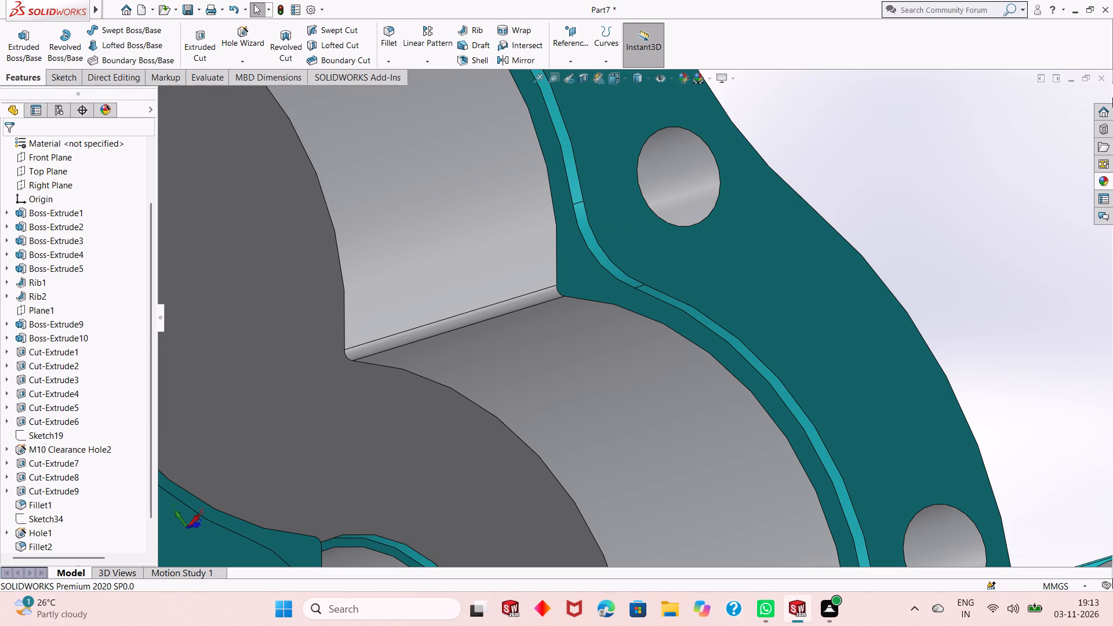
pyautogui.click(1101, 183)
pyautogui.moveTo(925, 407); pyautogui.dragTo(716, 340)
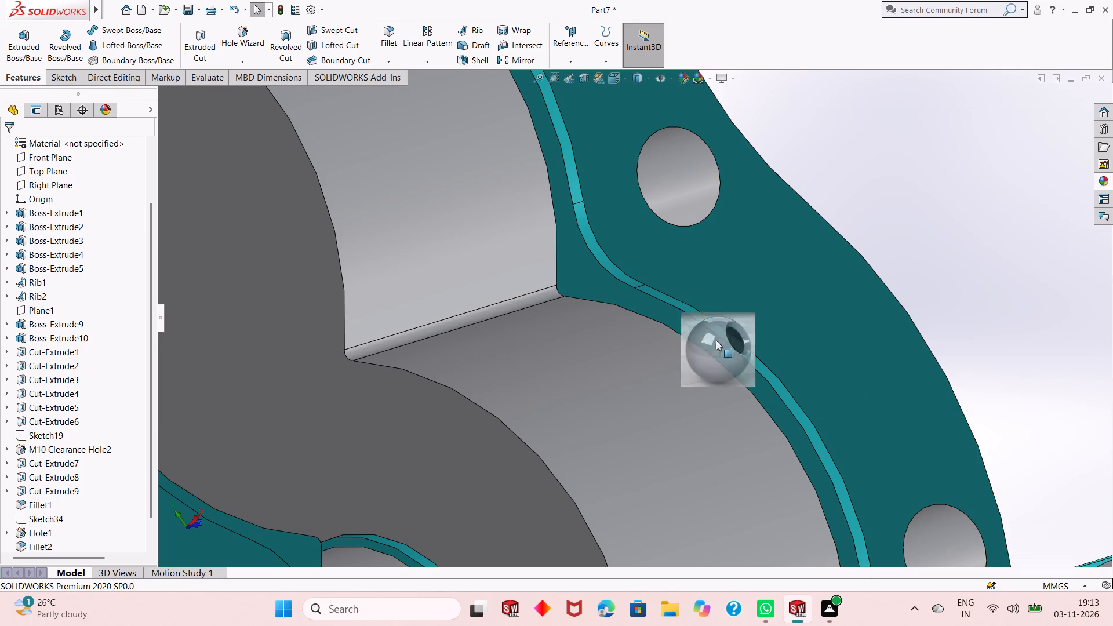
pyautogui.moveTo(716, 340); pyautogui.dragTo(631, 283)
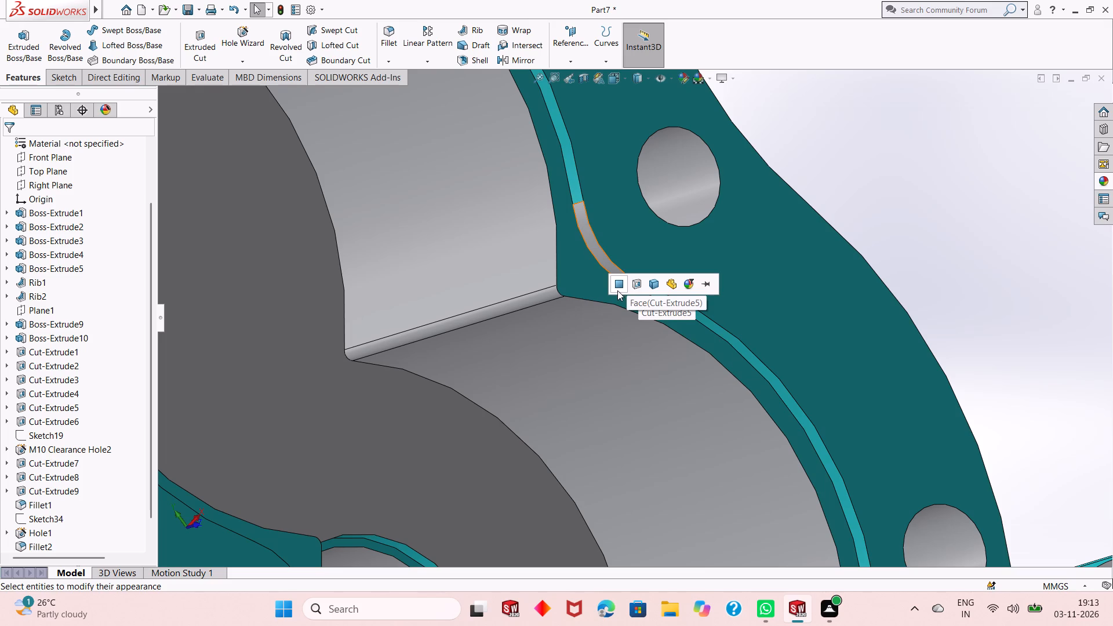
pyautogui.click(617, 290)
# Apply the polished aluminum appearance to the two long arc faces of the shallow cavity recess adjoining the finished waist face.
pyautogui.scroll(3, 618, 319)
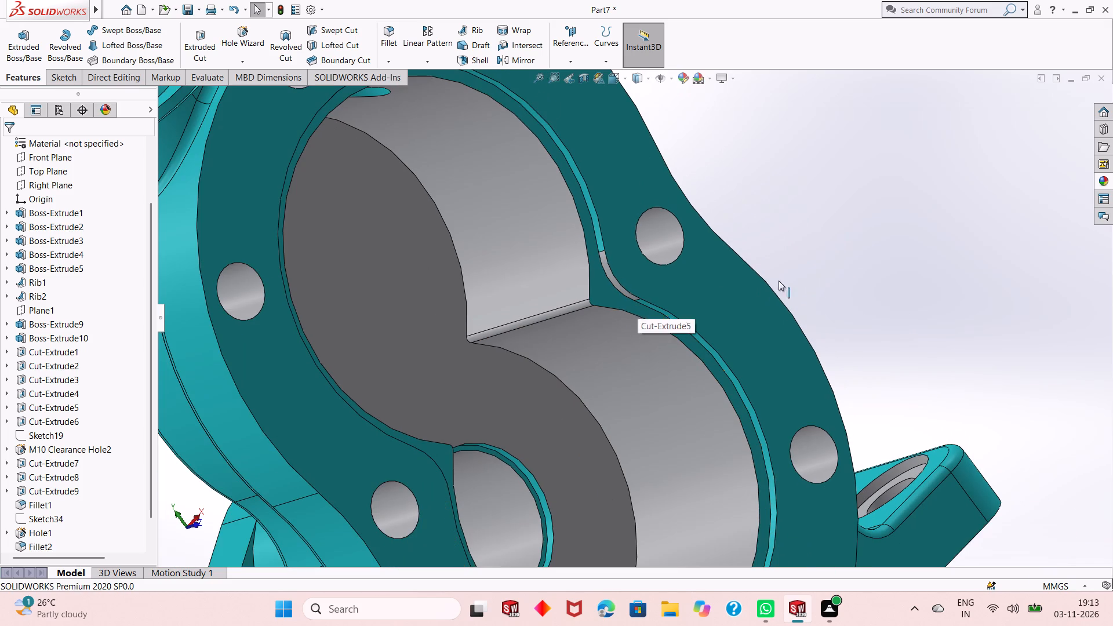
pyautogui.click(1106, 183)
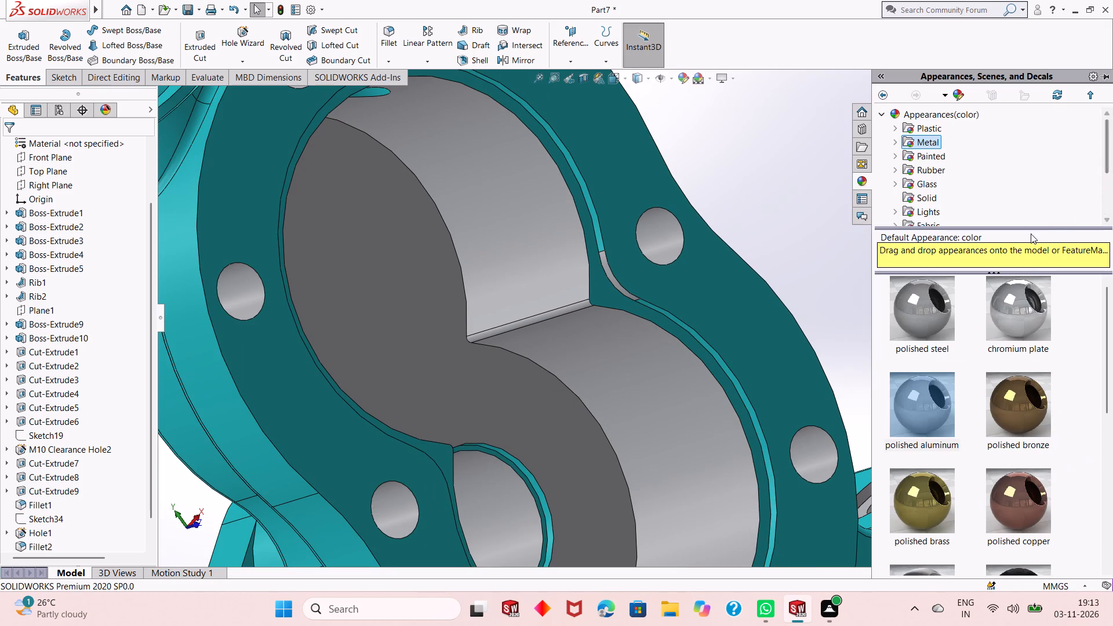
pyautogui.moveTo(908, 401); pyautogui.dragTo(680, 327)
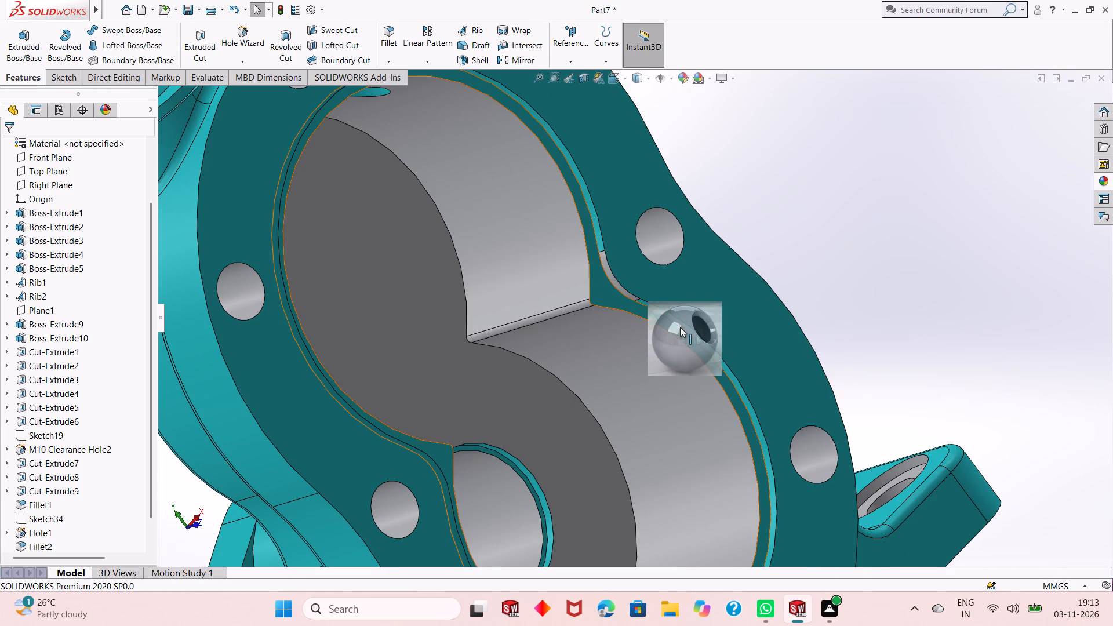
pyautogui.moveTo(680, 327); pyautogui.dragTo(671, 317)
pyautogui.click(671, 317)
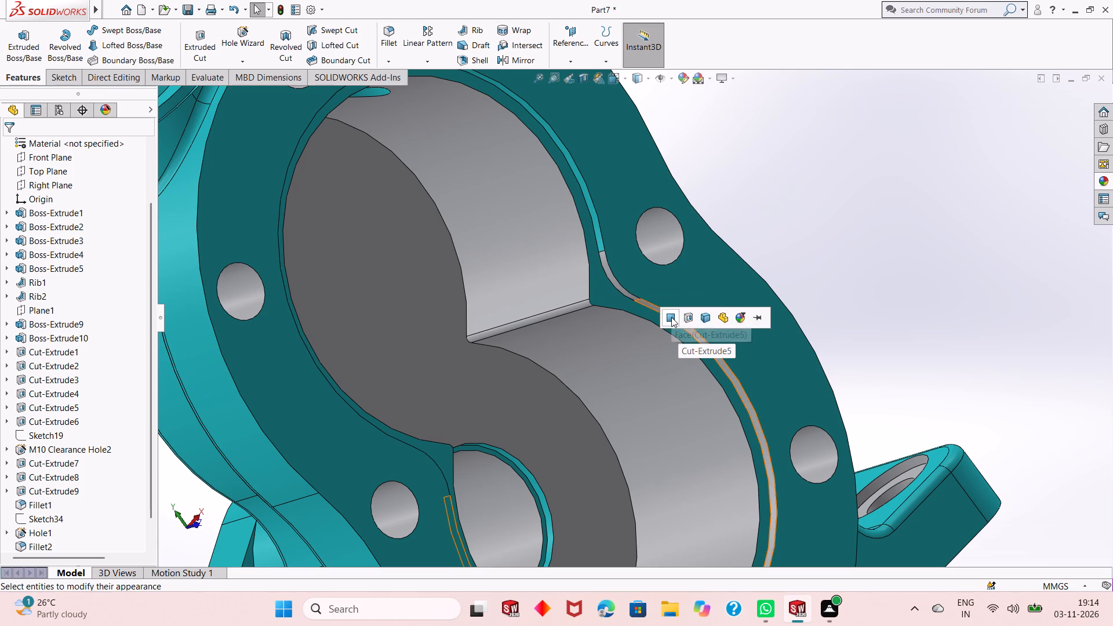
pyautogui.scroll(1, 627, 293)
pyautogui.scroll(-3, 578, 192)
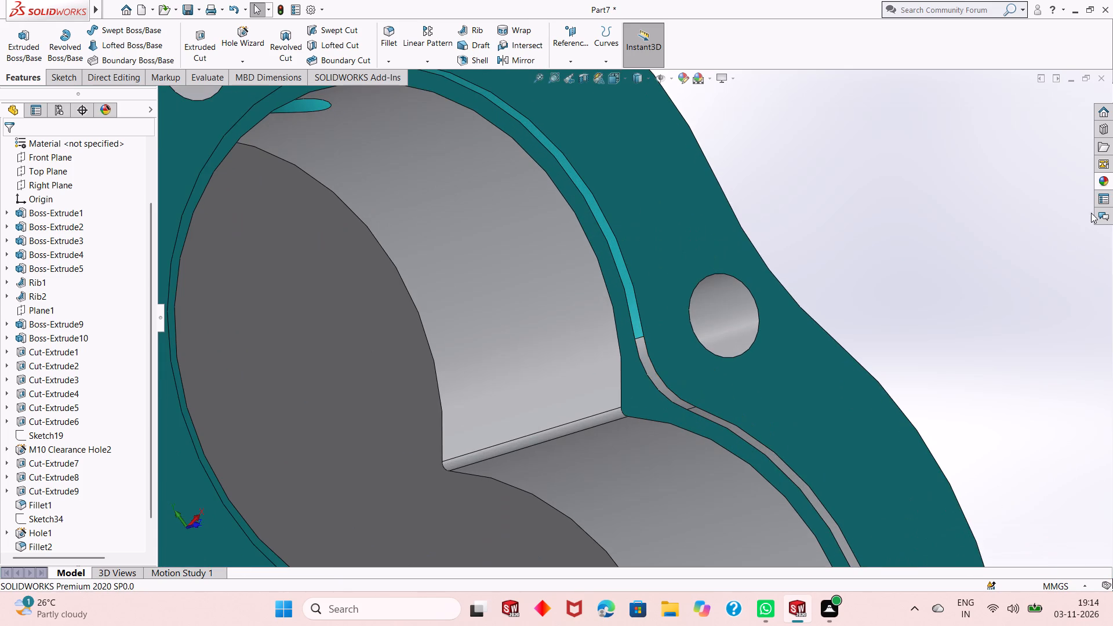
pyautogui.click(1105, 183)
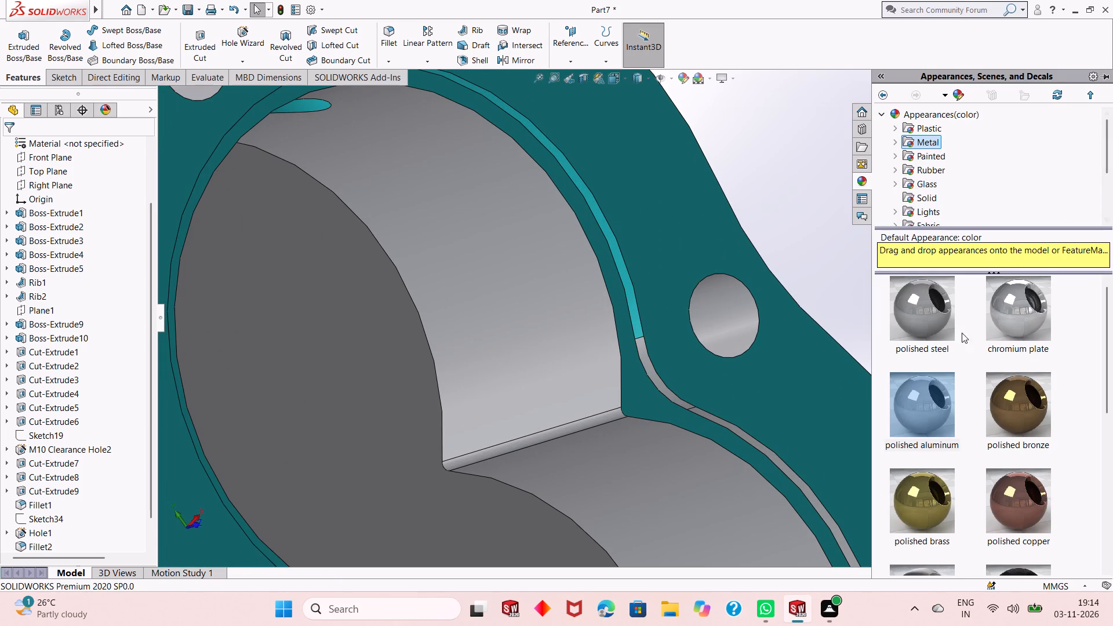
pyautogui.moveTo(921, 417); pyautogui.dragTo(617, 262)
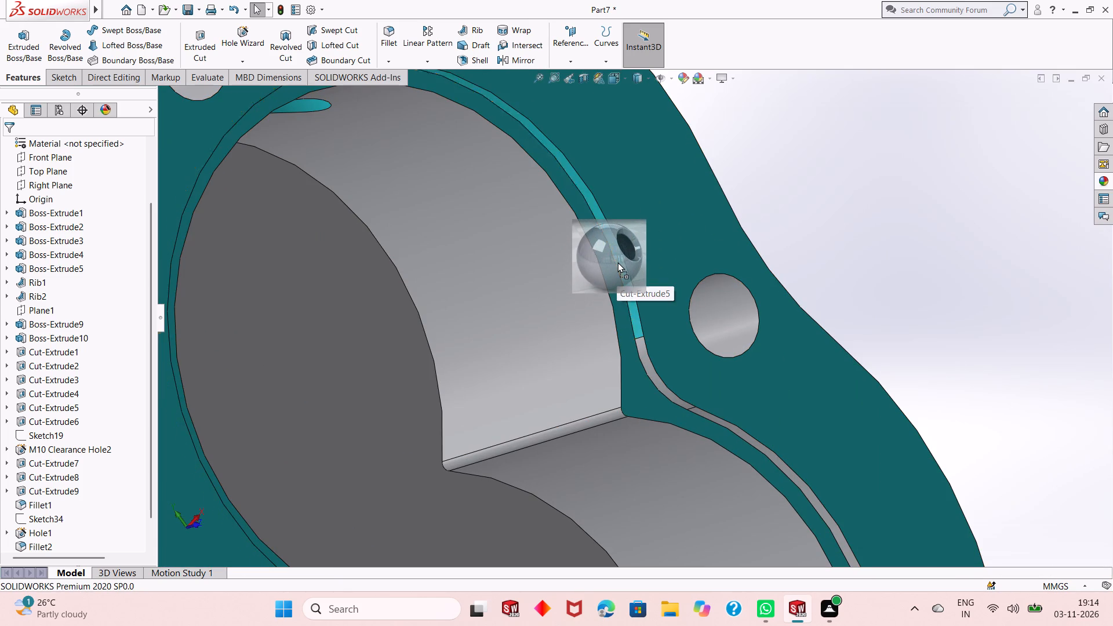
pyautogui.moveTo(617, 262); pyautogui.dragTo(617, 256)
pyautogui.click(617, 256)
# Apply the polished aluminum appearance to the short curved waist face on the opposite side of the shallow cavity recess.
pyautogui.scroll(5, 603, 297)
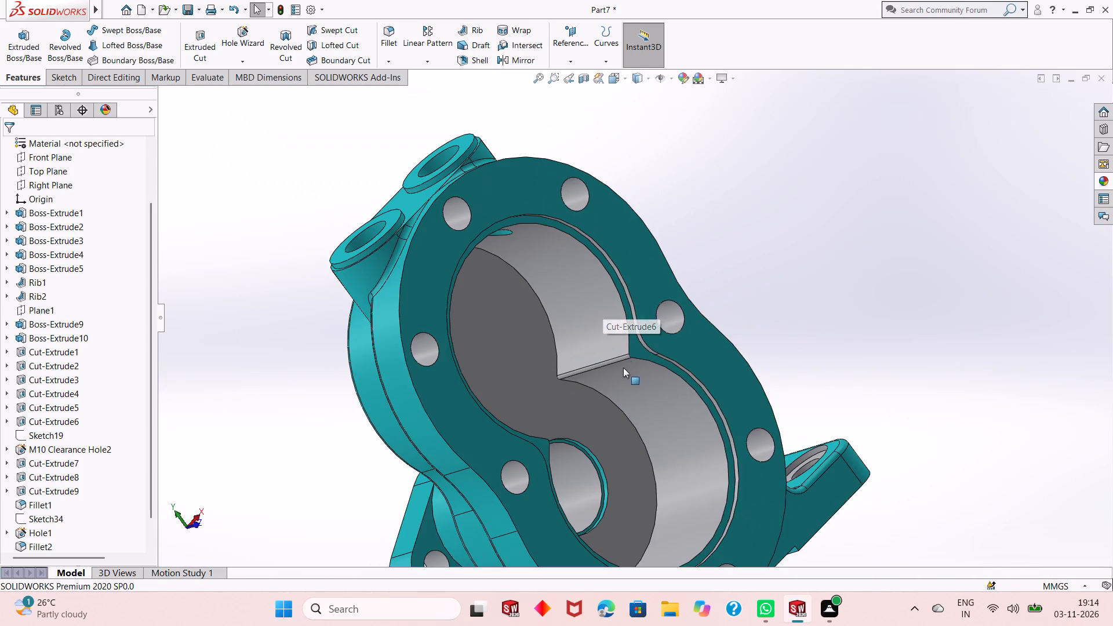
pyautogui.scroll(2, 668, 442)
pyautogui.moveTo(734, 332); pyautogui.dragTo(621, 383, button='middle')
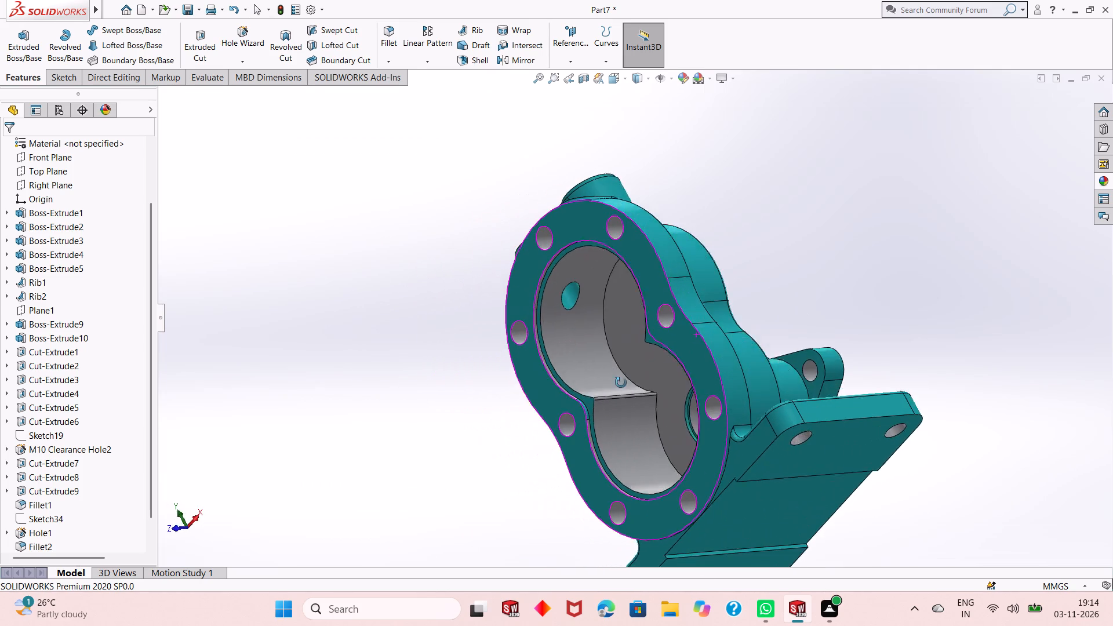
pyautogui.moveTo(621, 383); pyautogui.dragTo(615, 403, button='middle')
pyautogui.scroll(-5, 609, 372)
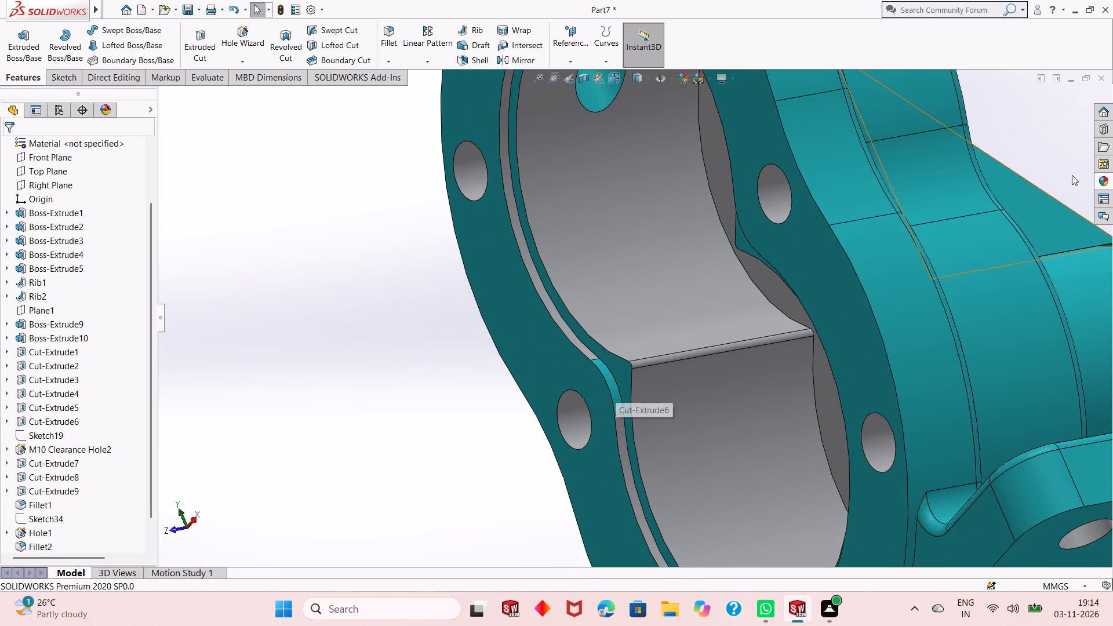
pyautogui.click(1102, 182)
pyautogui.moveTo(934, 396); pyautogui.dragTo(602, 352)
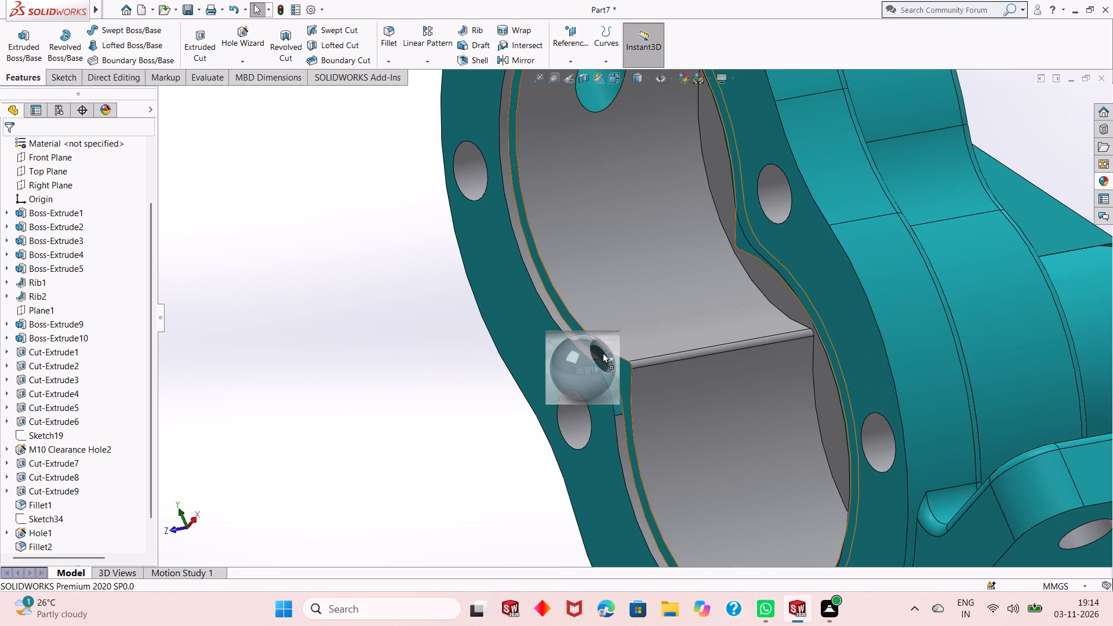
pyautogui.moveTo(602, 352); pyautogui.dragTo(609, 381)
pyautogui.click(607, 383)
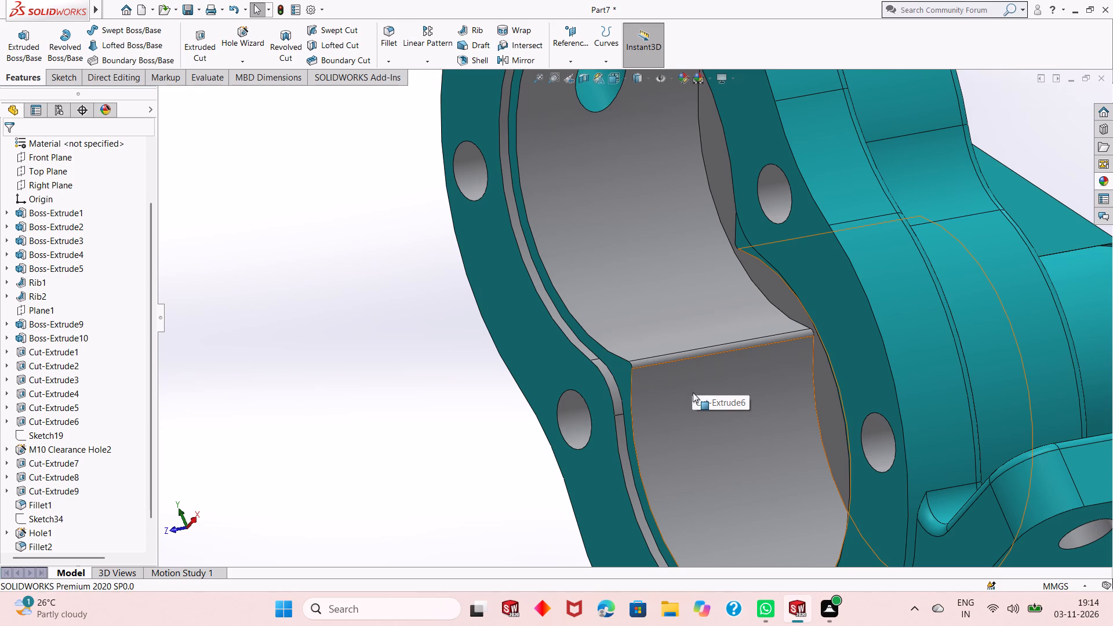
# Apply the polished aluminum appearance to the Cut-Extrude4 feature, the narrow bore step around the shaft hole in the gear cavity floor.
pyautogui.scroll(2, 693, 392)
pyautogui.scroll(1, 711, 347)
pyautogui.moveTo(719, 333); pyautogui.dragTo(734, 349, button='middle')
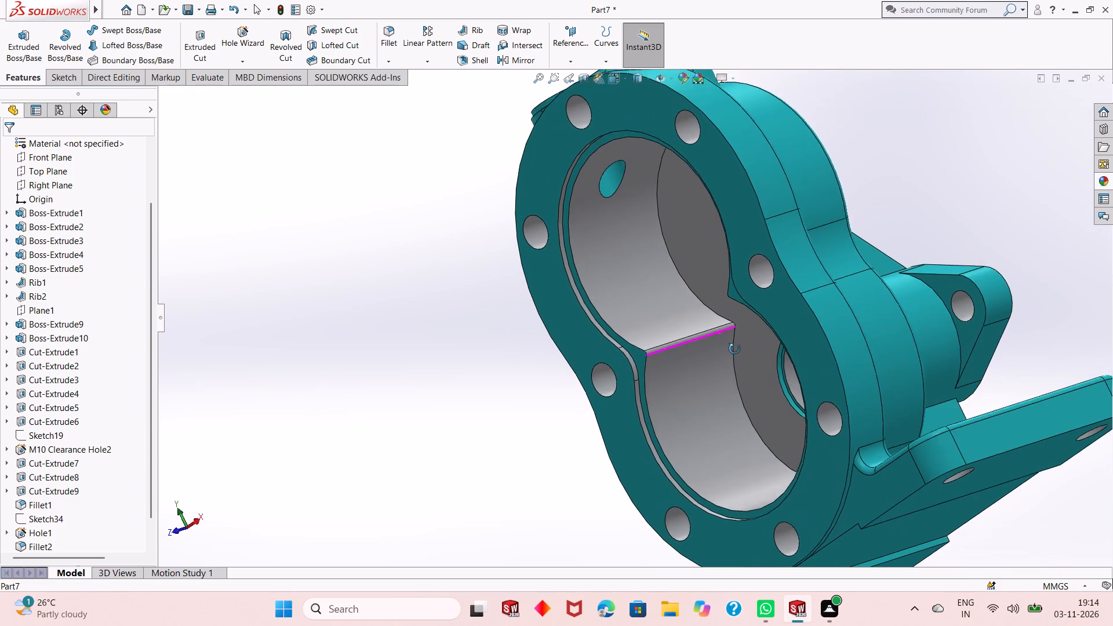
pyautogui.moveTo(734, 349); pyautogui.dragTo(823, 287, button='middle')
pyautogui.scroll(-2, 808, 292)
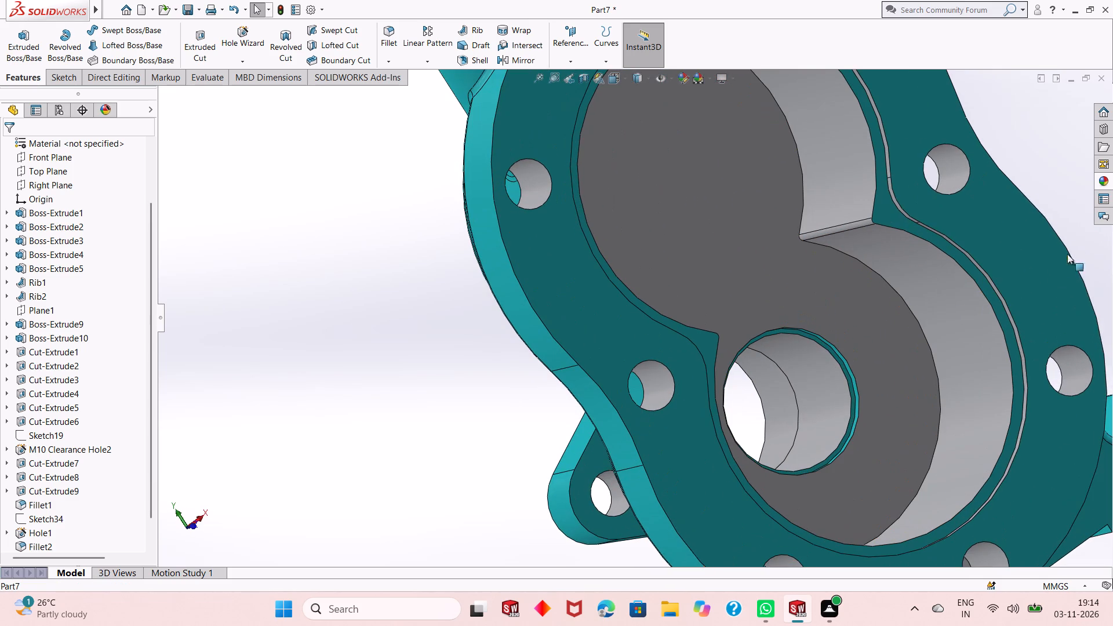
pyautogui.click(1108, 185)
pyautogui.moveTo(930, 397); pyautogui.dragTo(848, 354)
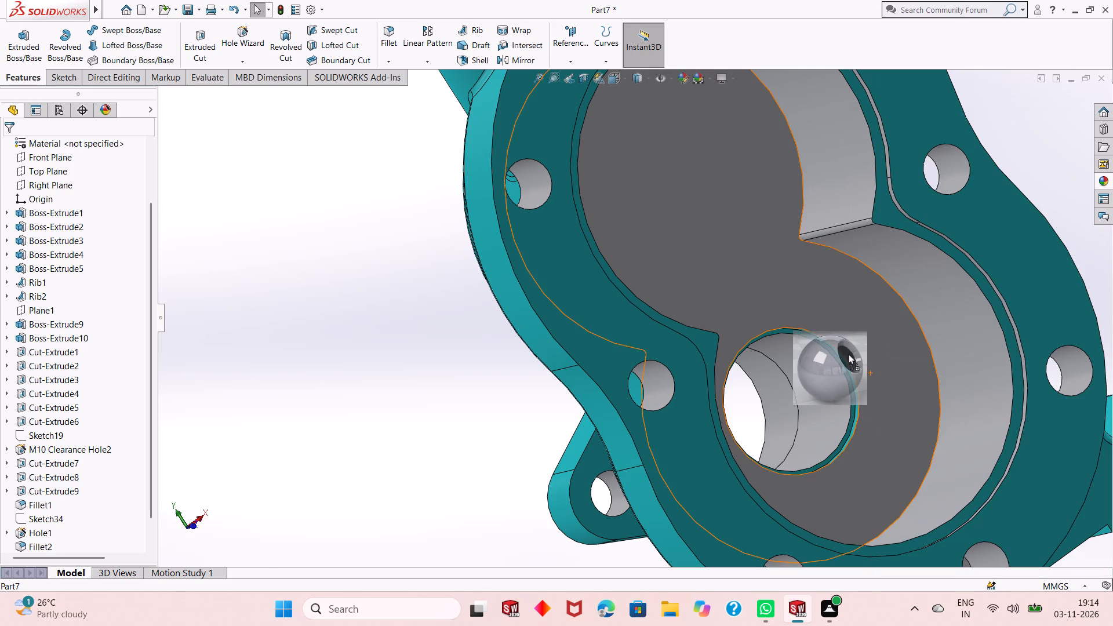
pyautogui.moveTo(848, 354); pyautogui.dragTo(839, 353)
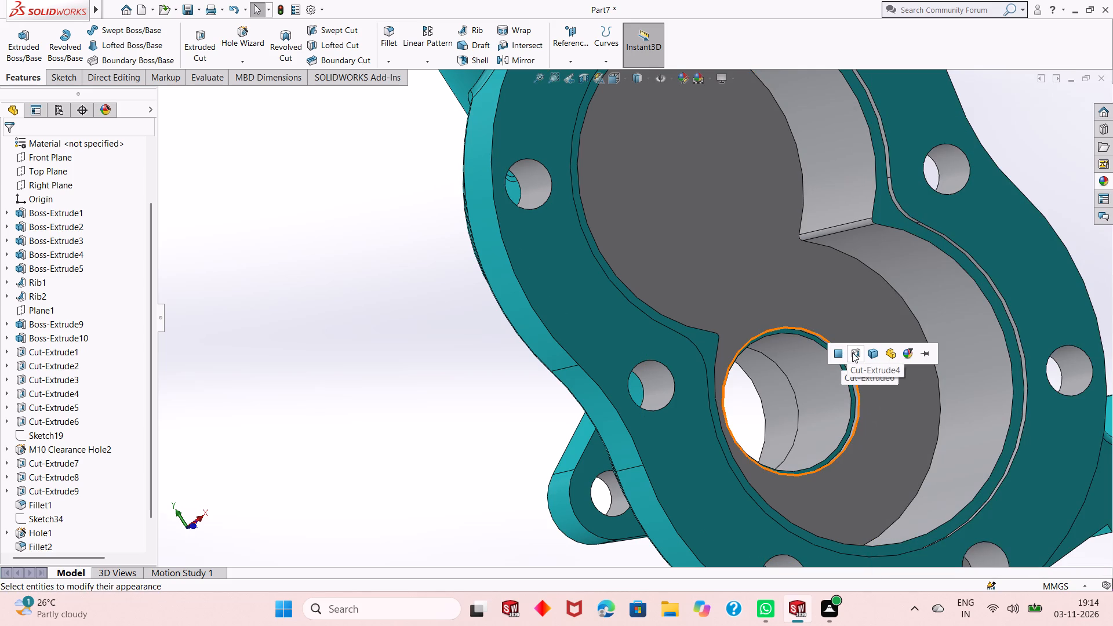
pyautogui.click(853, 352)
# Examine the finish of the gear cavity, shaft bore and flange holes from several angles.
pyautogui.scroll(1, 808, 412)
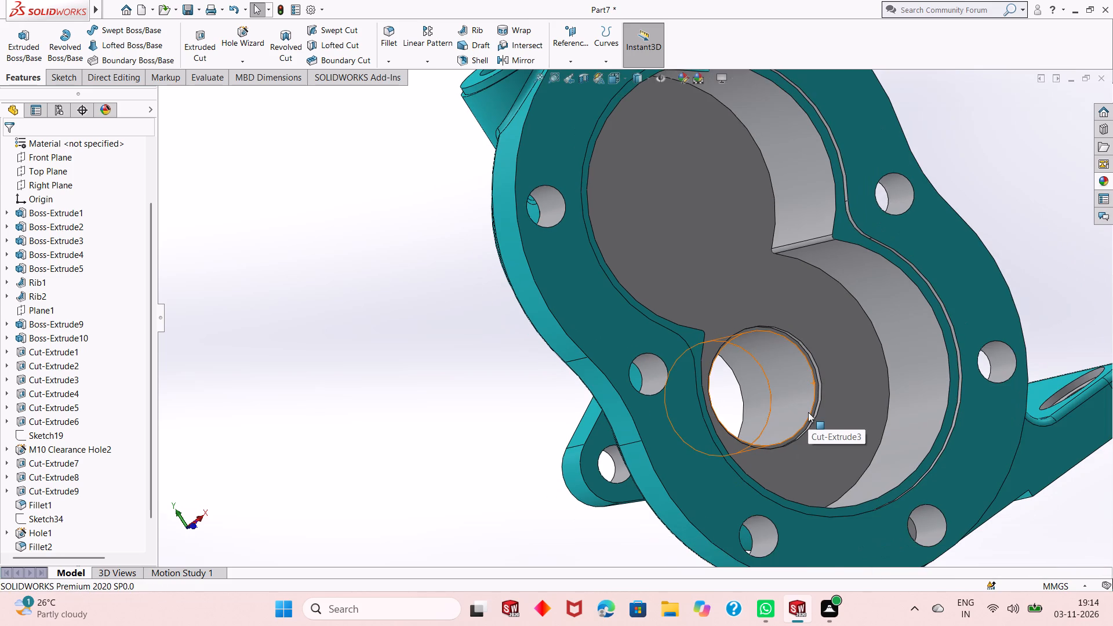
pyautogui.scroll(2, 808, 412)
pyautogui.scroll(-4, 756, 378)
pyautogui.scroll(3, 765, 398)
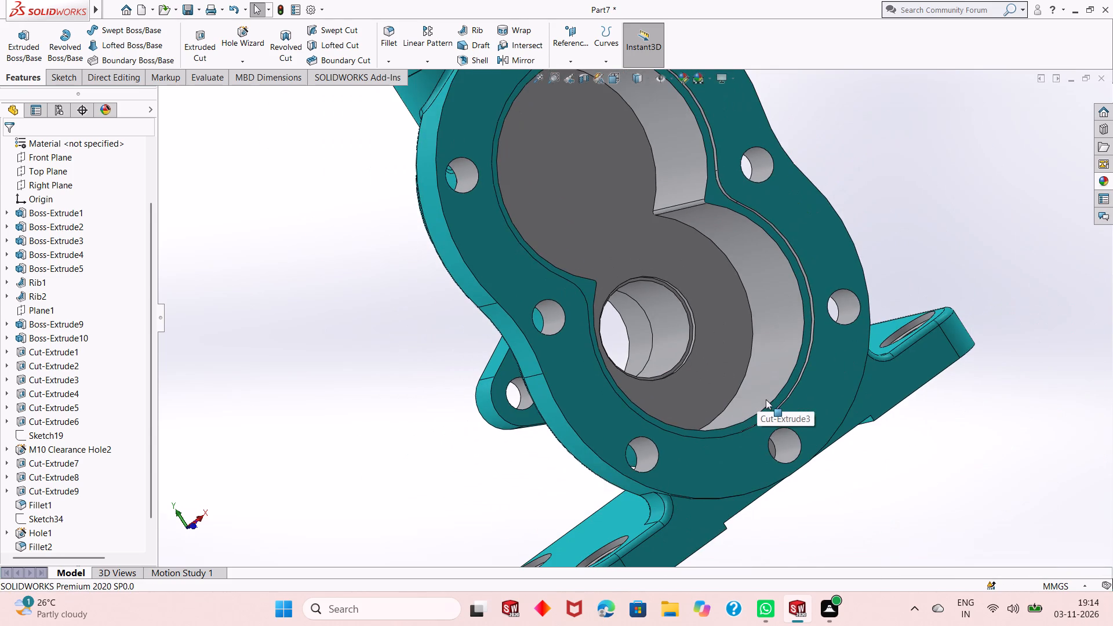
pyautogui.moveTo(821, 401); pyautogui.dragTo(833, 418, button='middle')
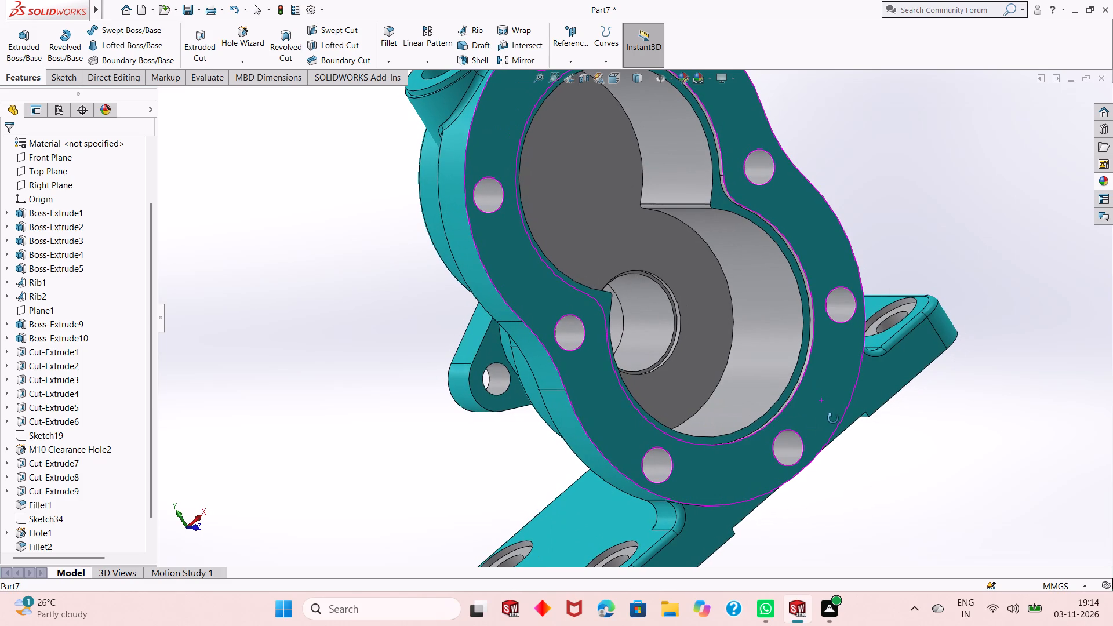
pyautogui.moveTo(833, 418); pyautogui.dragTo(833, 417, button='middle')
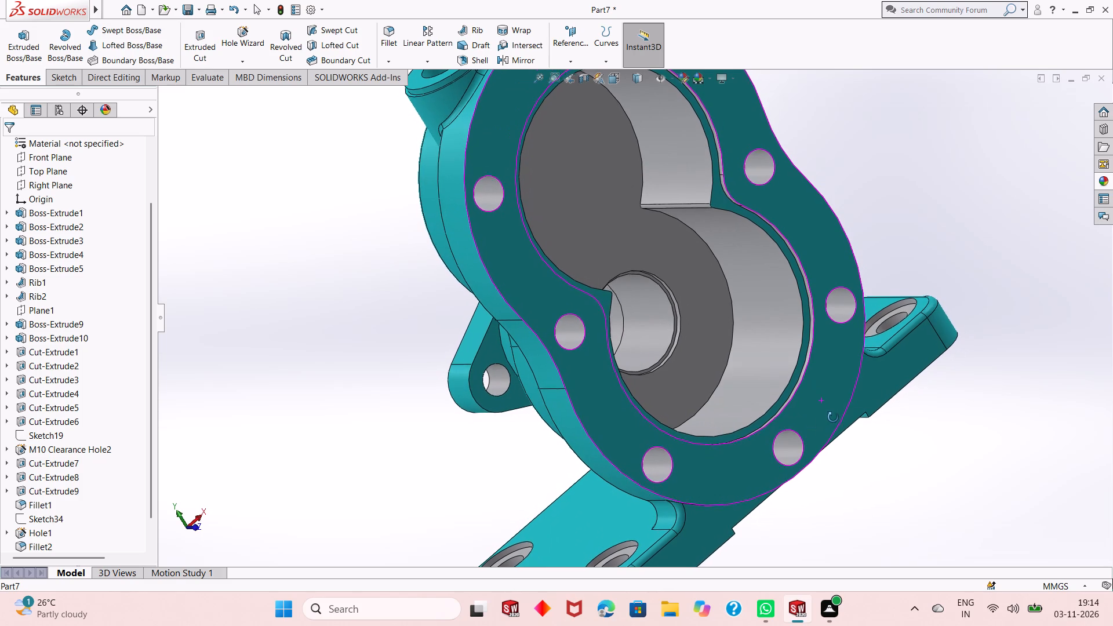
pyautogui.moveTo(833, 417); pyautogui.dragTo(827, 370, button='middle')
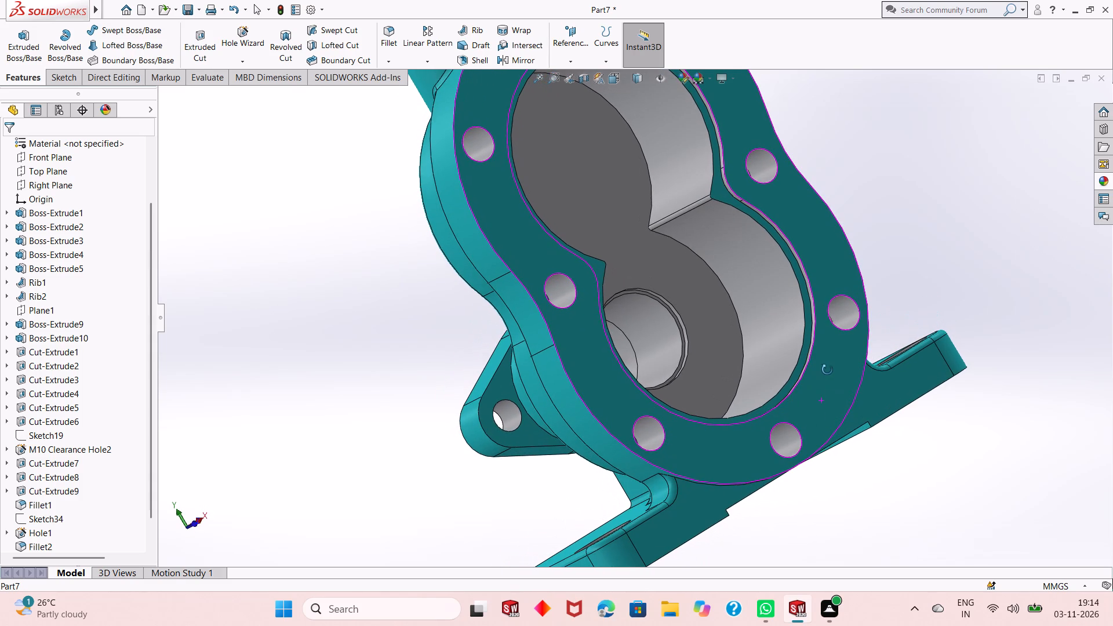
pyautogui.moveTo(827, 370); pyautogui.dragTo(816, 414, button='middle')
pyautogui.scroll(3, 816, 414)
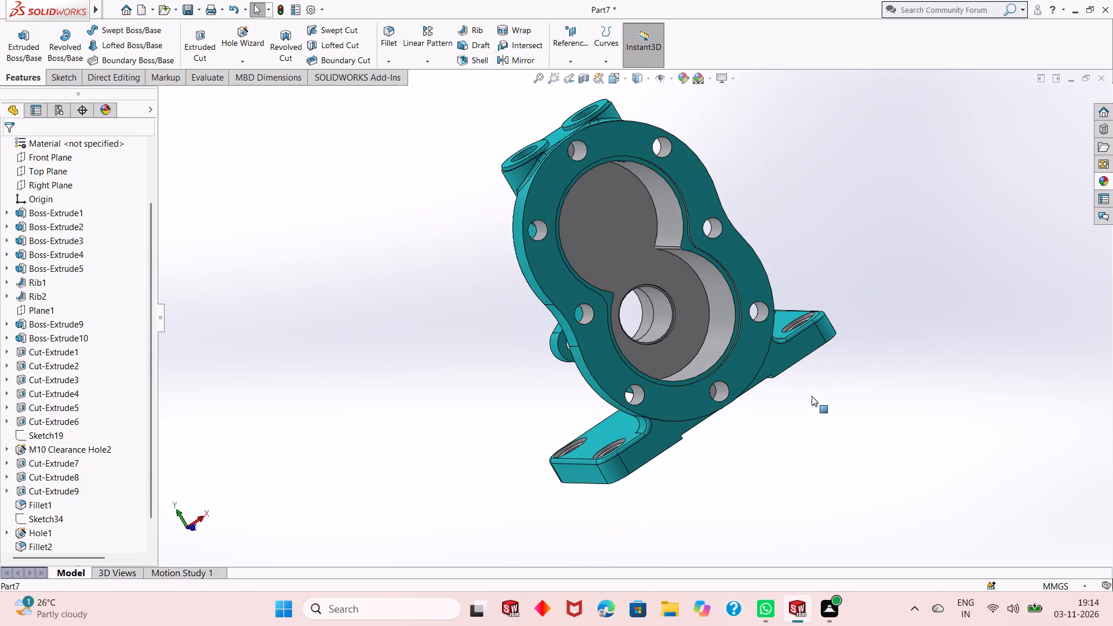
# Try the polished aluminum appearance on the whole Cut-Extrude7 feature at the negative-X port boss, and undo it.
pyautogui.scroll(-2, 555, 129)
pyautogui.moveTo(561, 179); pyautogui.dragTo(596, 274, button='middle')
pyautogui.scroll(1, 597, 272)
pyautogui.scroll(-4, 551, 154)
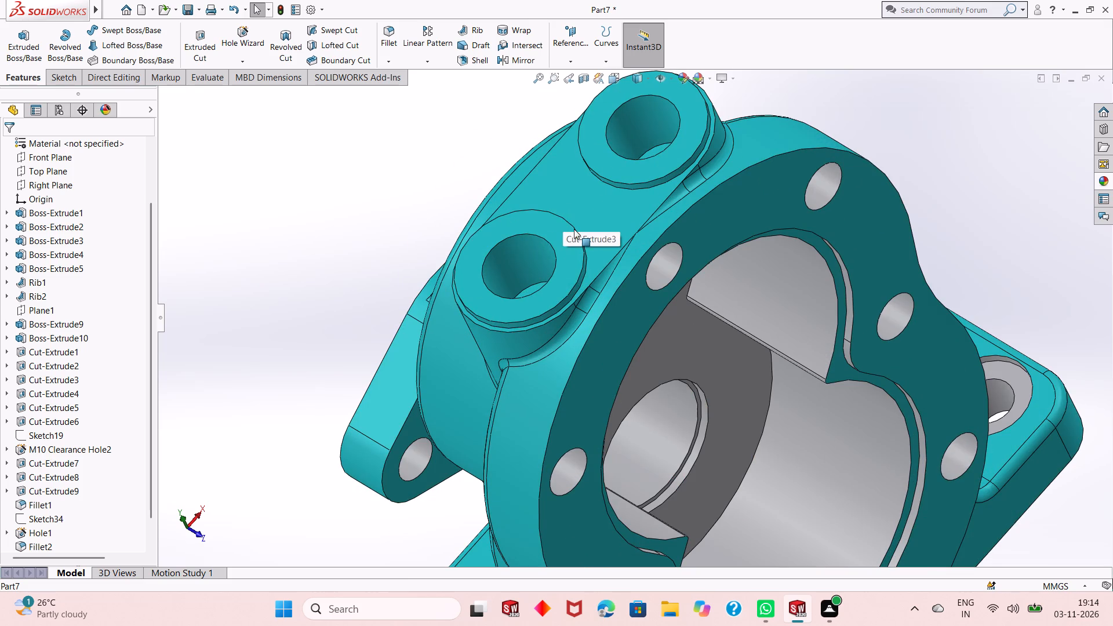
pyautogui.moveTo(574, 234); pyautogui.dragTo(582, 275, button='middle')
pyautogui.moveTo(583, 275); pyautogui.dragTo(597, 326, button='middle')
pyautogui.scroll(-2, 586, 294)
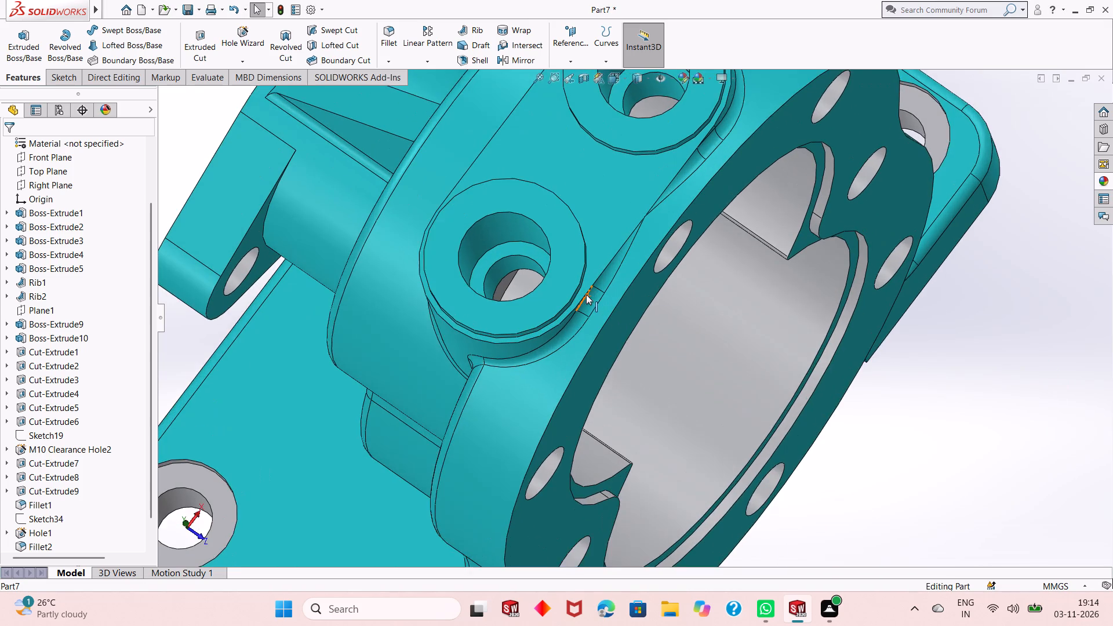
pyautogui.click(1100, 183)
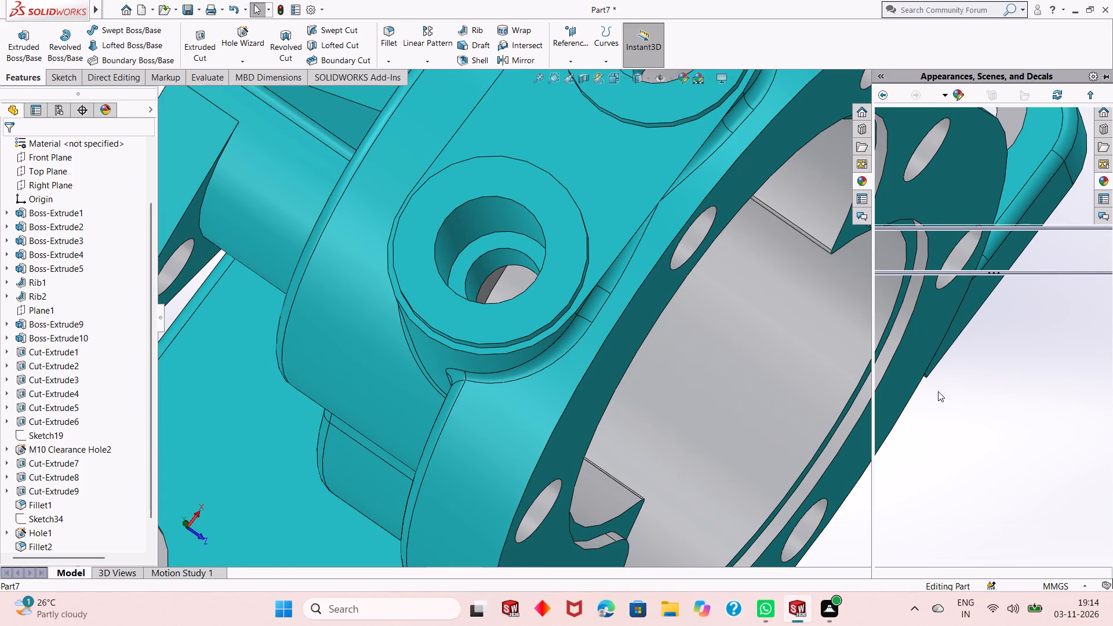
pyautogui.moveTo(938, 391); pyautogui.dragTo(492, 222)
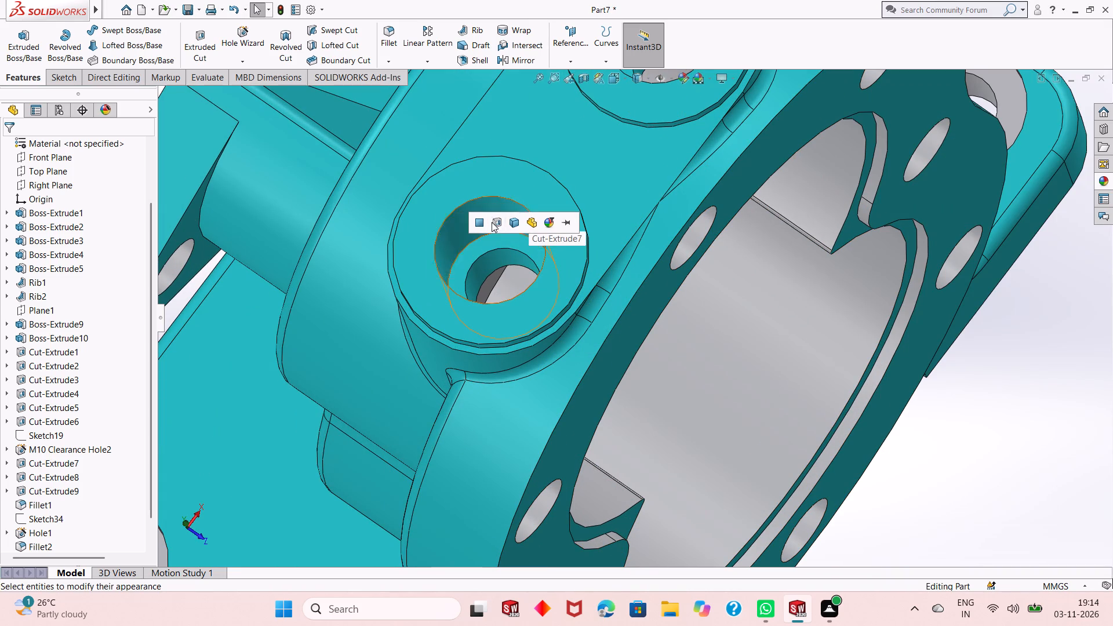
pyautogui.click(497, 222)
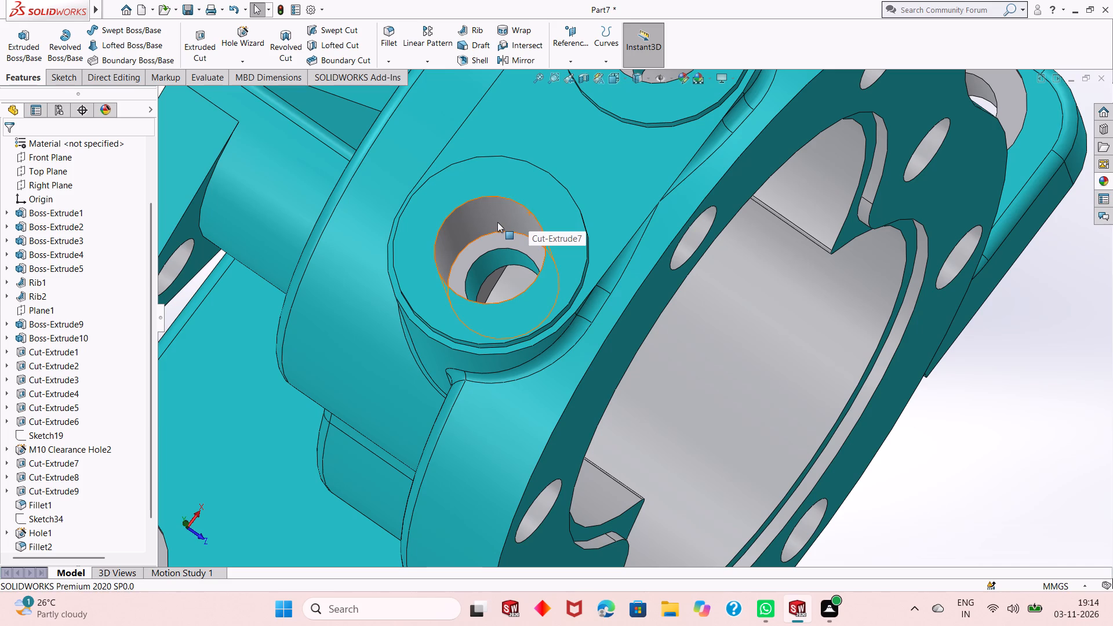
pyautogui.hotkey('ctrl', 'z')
# Apply the polished aluminum appearance to the counterbore wall and smaller inner bore wall of the negative-X port boss, as individual faces.
pyautogui.click(1105, 180)
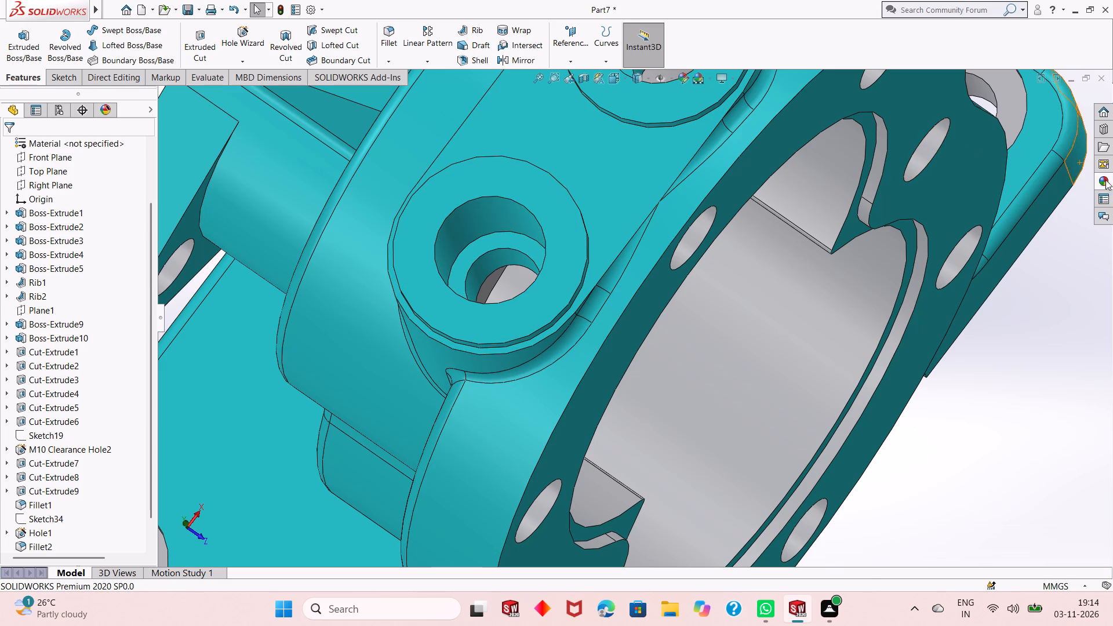
pyautogui.moveTo(927, 401); pyautogui.dragTo(488, 210)
pyautogui.click(480, 216)
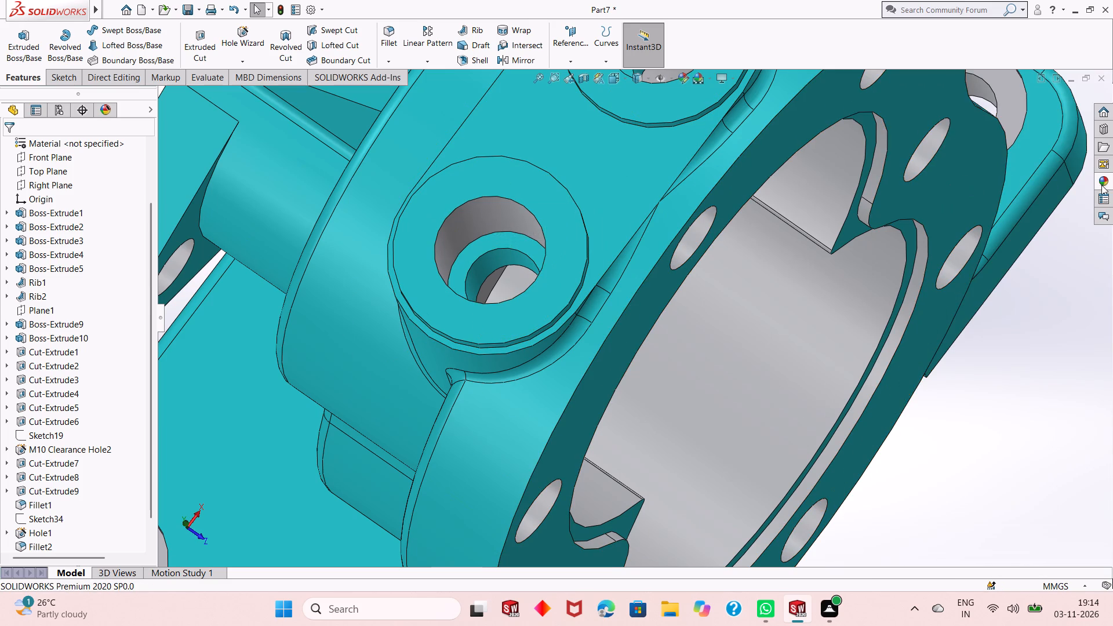
pyautogui.click(1101, 185)
pyautogui.moveTo(918, 410); pyautogui.dragTo(472, 275)
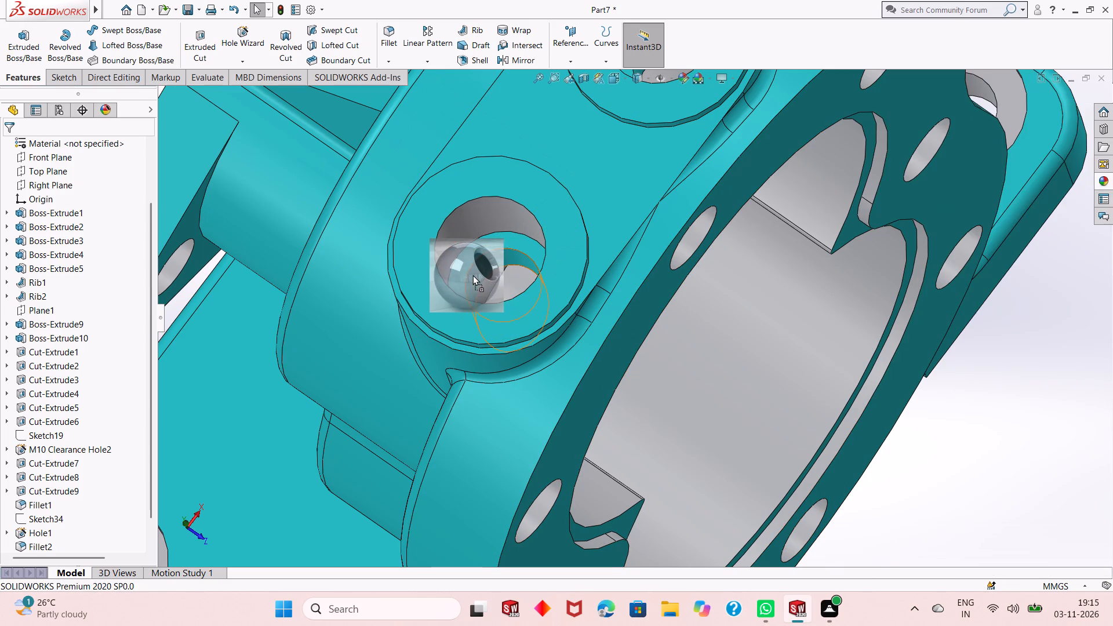
pyautogui.moveTo(472, 275); pyautogui.dragTo(488, 269)
pyautogui.click(488, 269)
# Apply the polished aluminum appearance to the counterbore wall and smaller inner bore wall of the other port boss on top, as individual faces.
pyautogui.scroll(3, 584, 296)
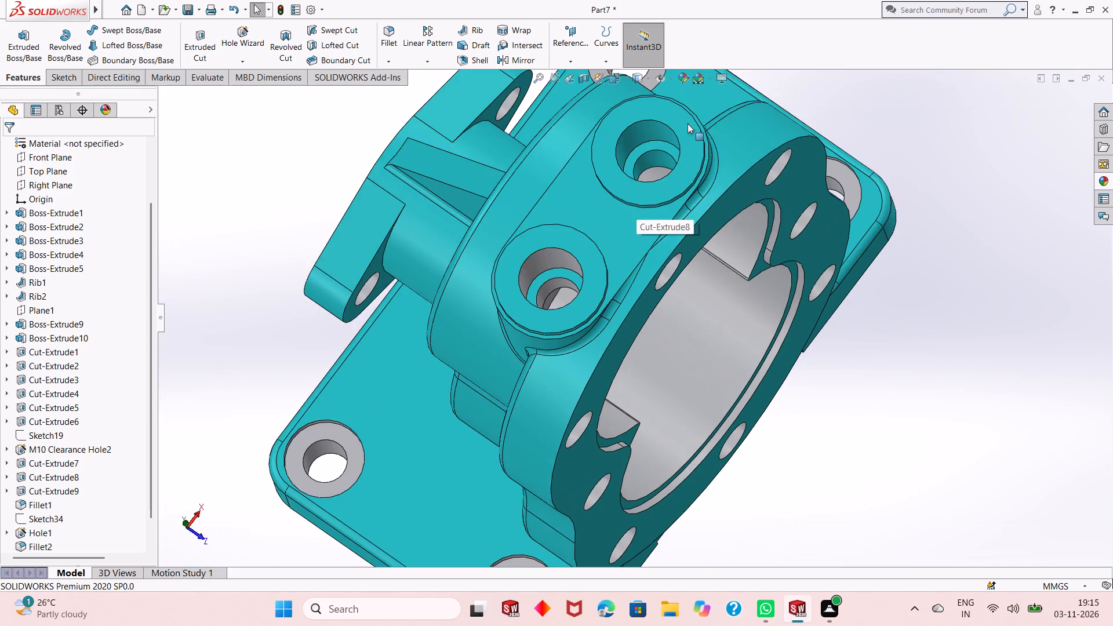
pyautogui.scroll(-3, 688, 123)
pyautogui.scroll(-1, 574, 189)
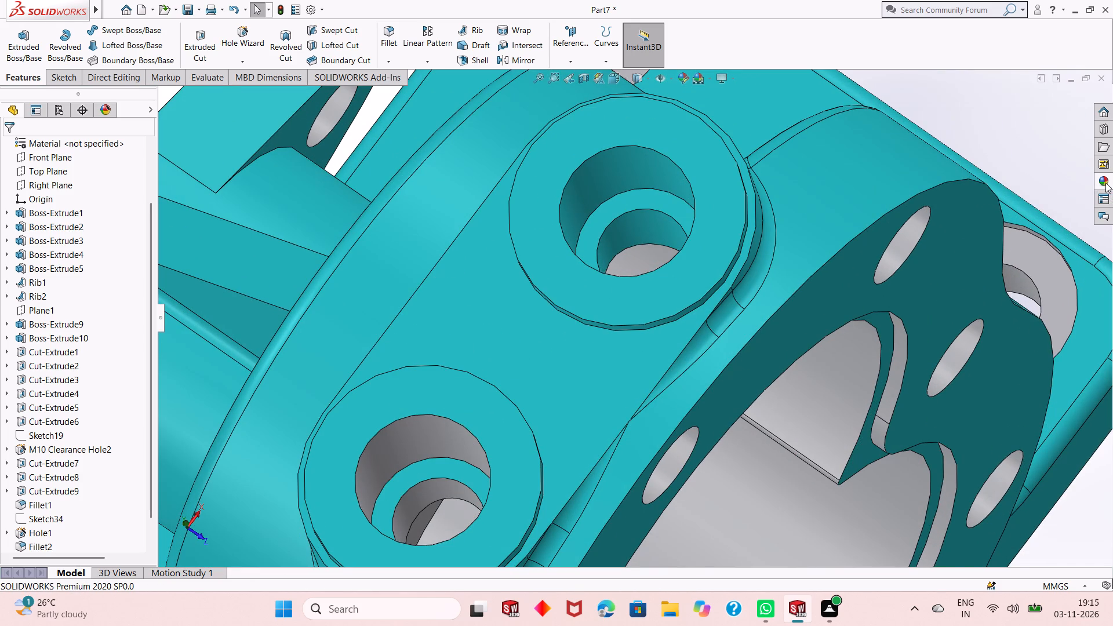
pyautogui.click(1105, 183)
pyautogui.moveTo(921, 406); pyautogui.dragTo(628, 175)
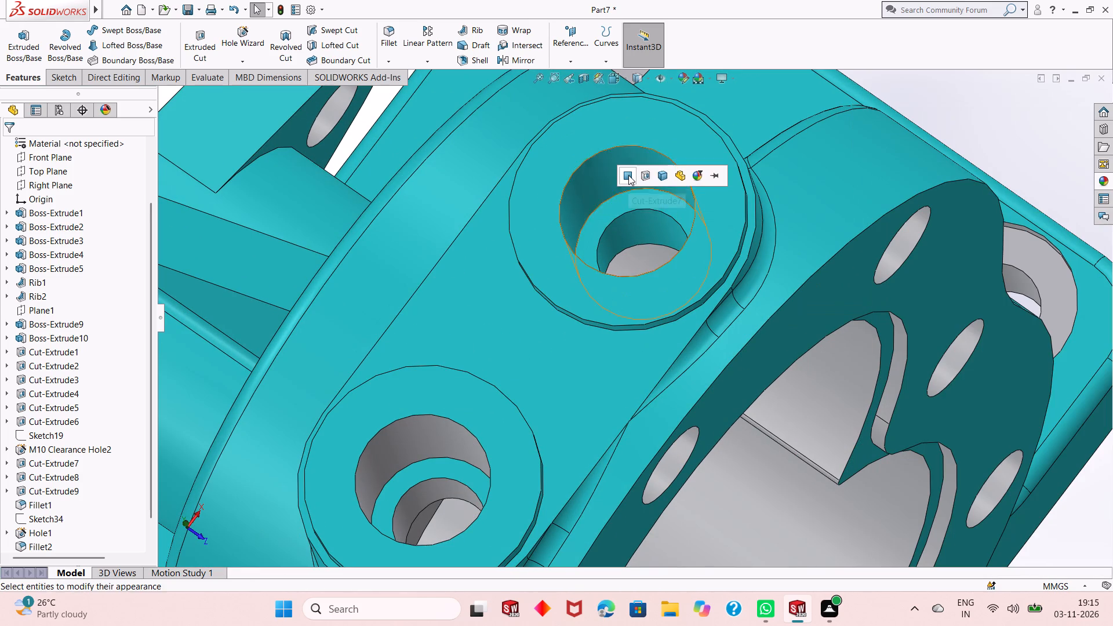
pyautogui.click(628, 175)
pyautogui.click(1097, 184)
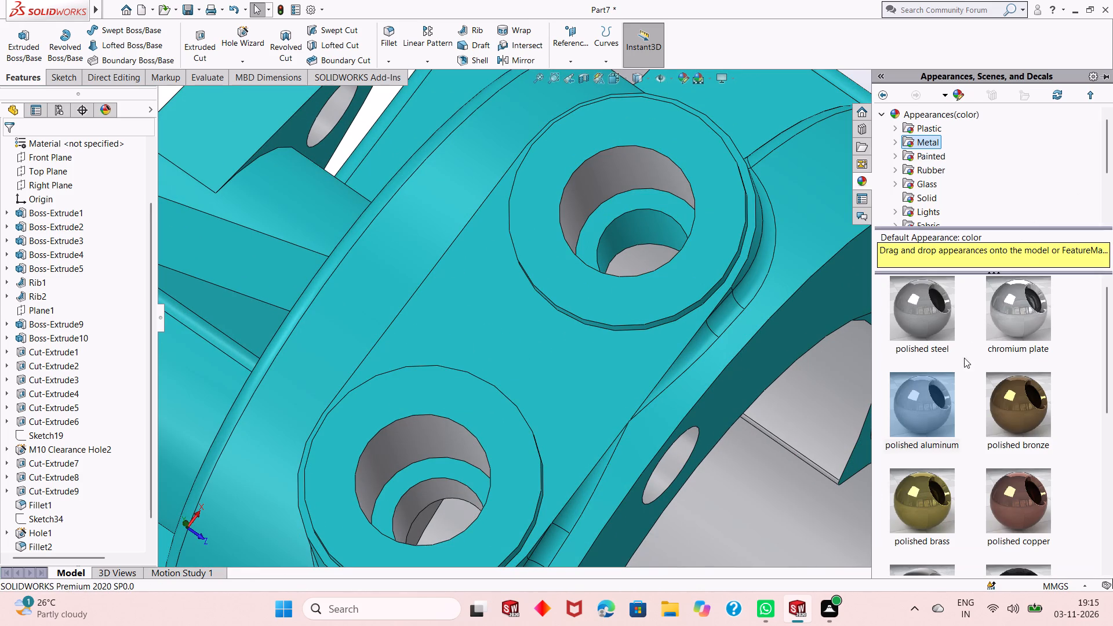
pyautogui.moveTo(932, 400); pyautogui.dragTo(657, 227)
pyautogui.click(657, 227)
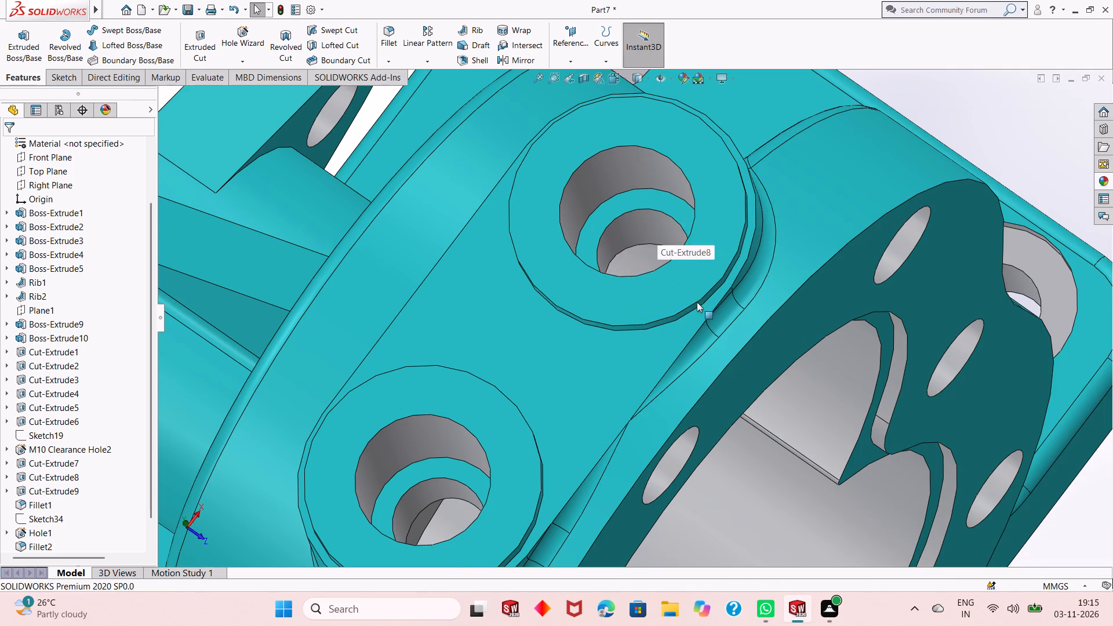
# Examine the coloured pump housing all round, including the gear cavity, top ports, base plate and rear shaft flange.
pyautogui.scroll(2, 710, 328)
pyautogui.moveTo(736, 387); pyautogui.dragTo(698, 248, button='middle')
pyautogui.scroll(2, 662, 252)
pyautogui.moveTo(654, 316); pyautogui.dragTo(613, 209, button='middle')
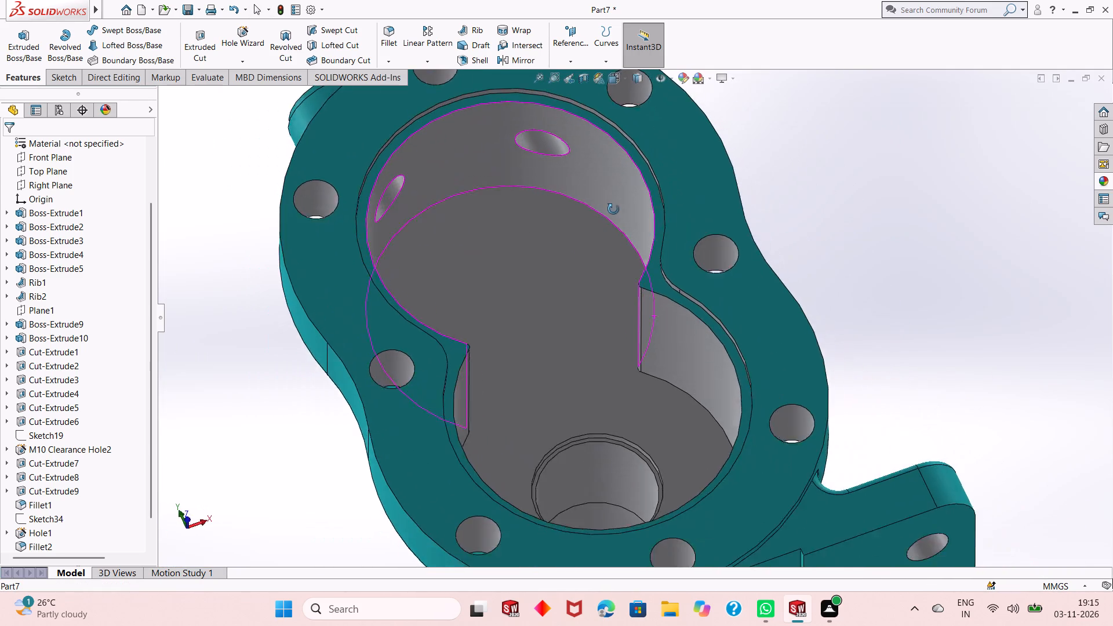
pyautogui.moveTo(613, 209); pyautogui.dragTo(654, 350, button='middle')
pyautogui.scroll(2, 655, 350)
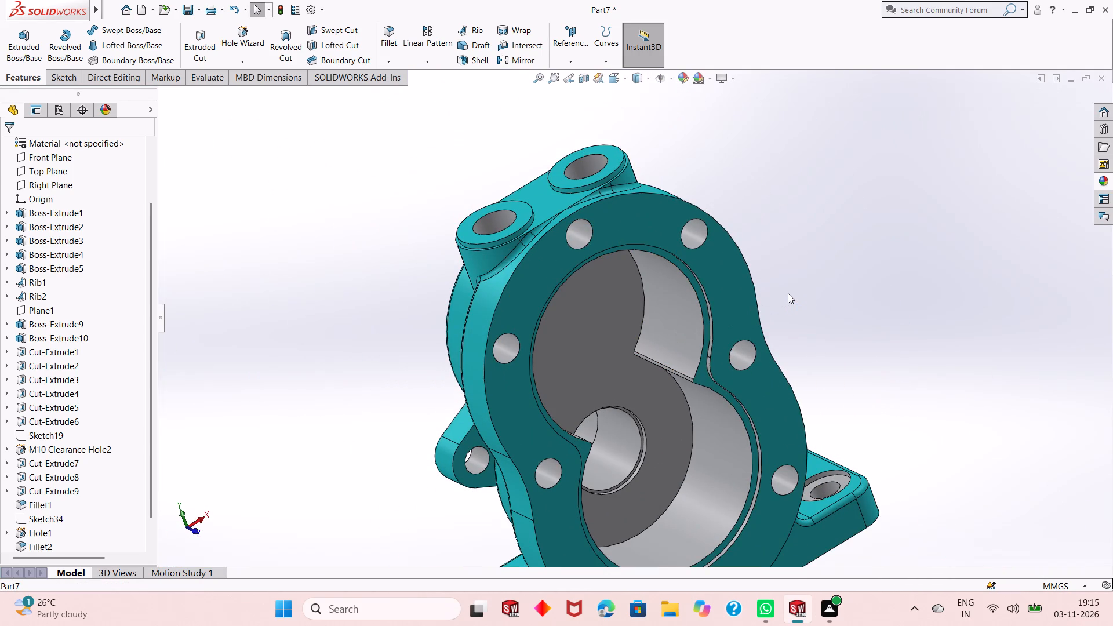
pyautogui.moveTo(805, 292); pyautogui.dragTo(805, 292, button='middle')
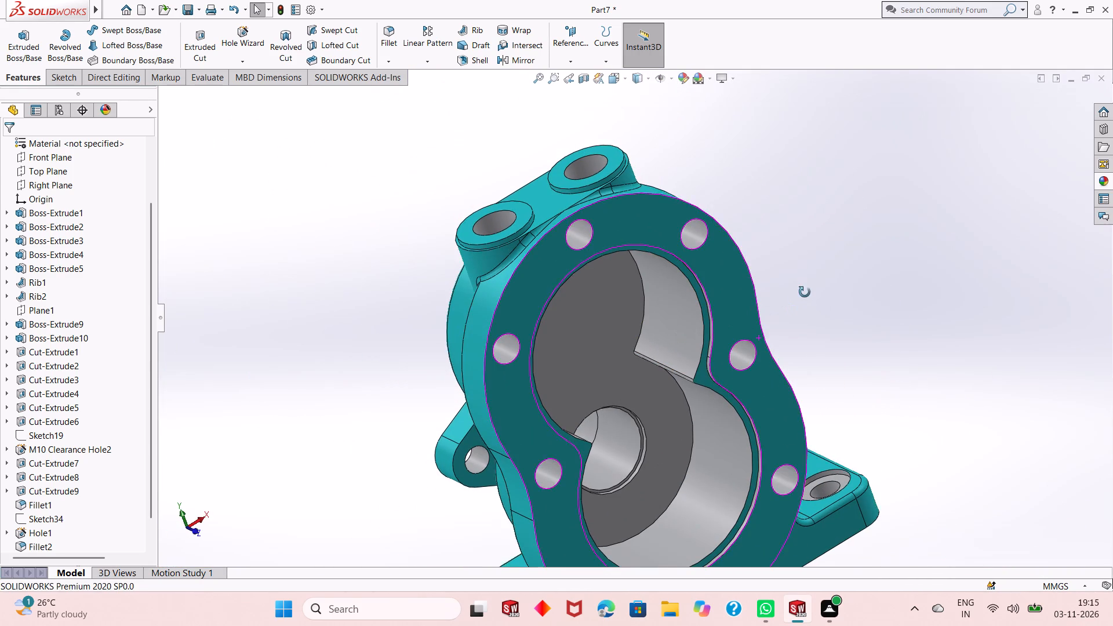
pyautogui.moveTo(805, 292); pyautogui.dragTo(803, 255, button='middle')
pyautogui.scroll(2, 736, 292)
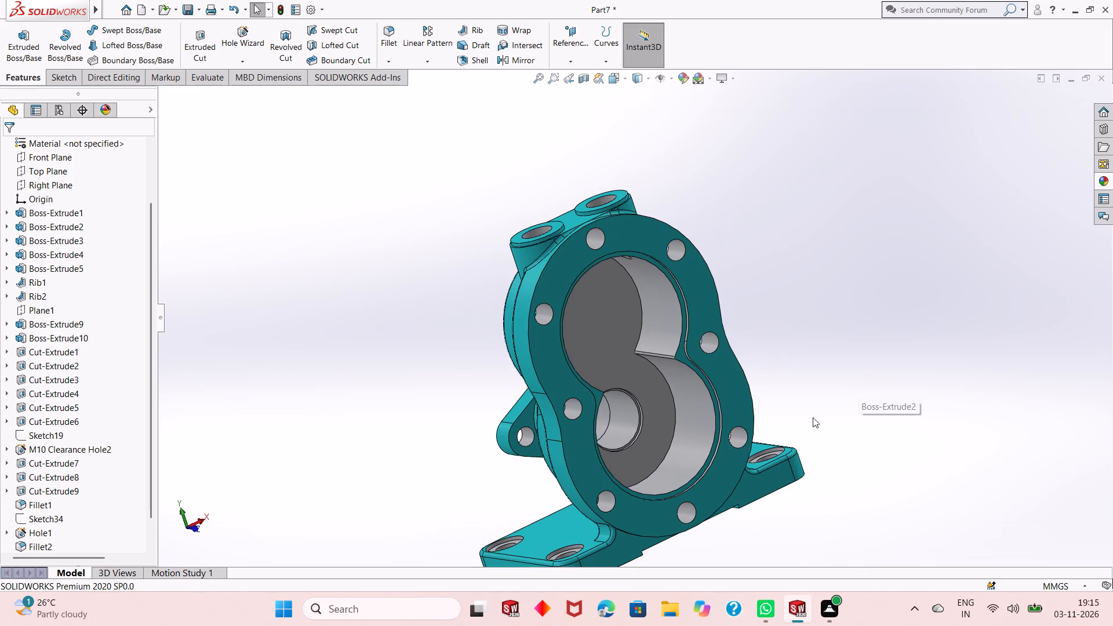
pyautogui.moveTo(774, 456); pyautogui.dragTo(779, 406, button='middle')
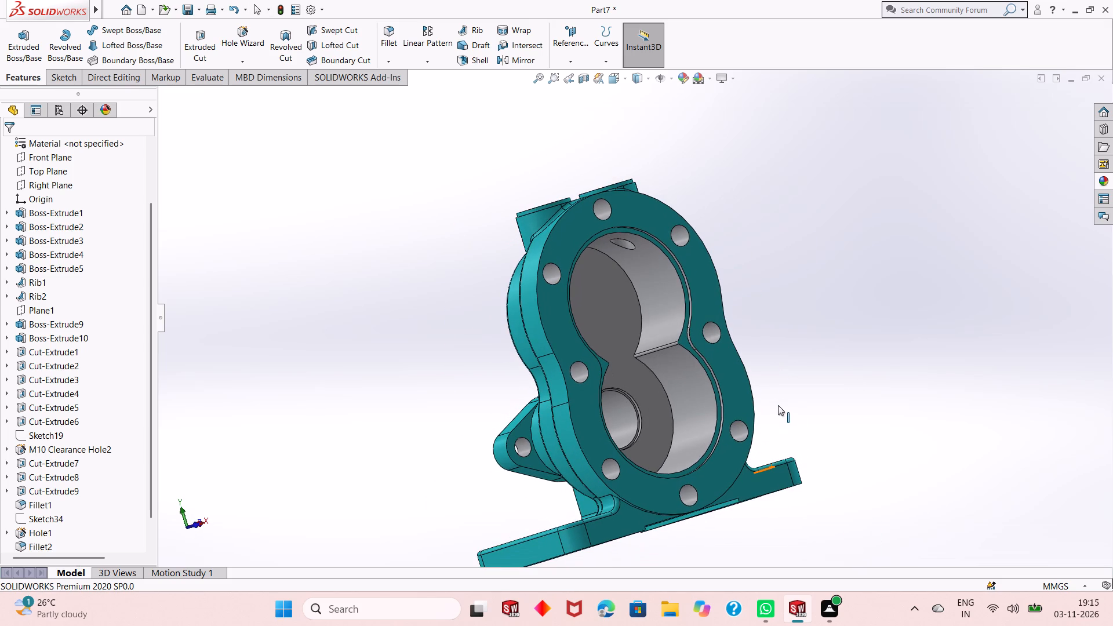
pyautogui.moveTo(764, 354); pyautogui.dragTo(777, 403, button='middle')
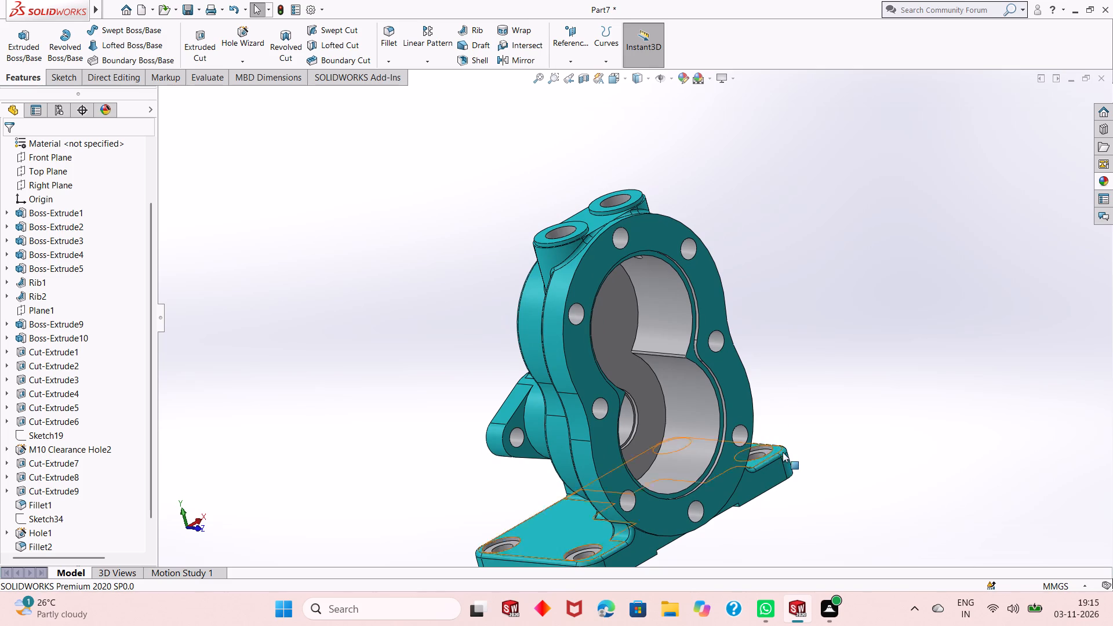
pyautogui.moveTo(784, 452); pyautogui.dragTo(799, 421, button='middle')
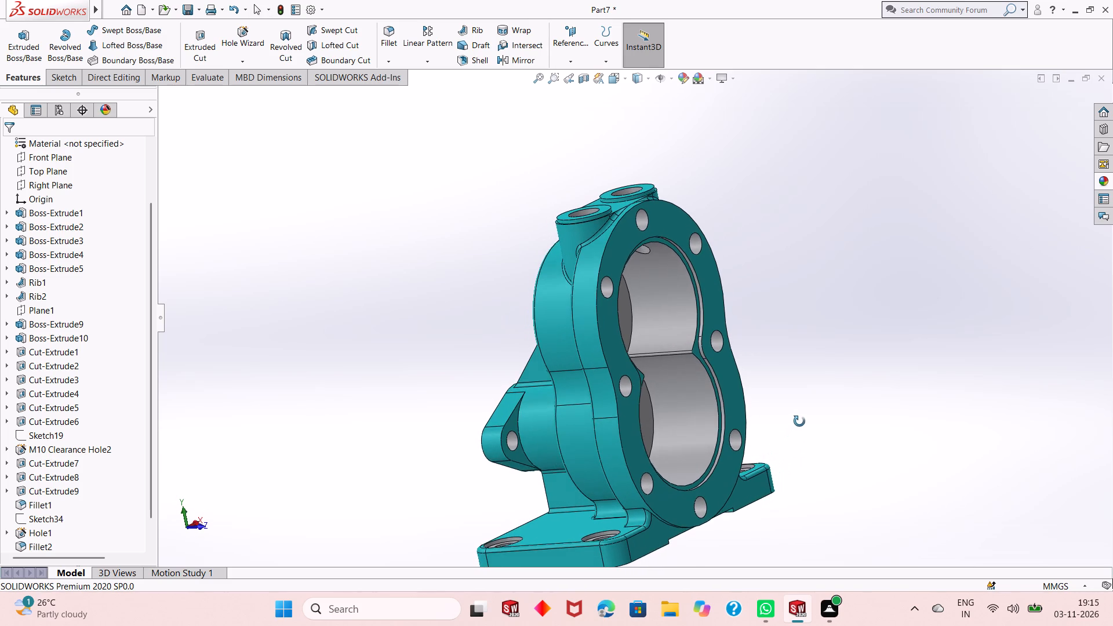
pyautogui.moveTo(799, 421); pyautogui.dragTo(802, 439, button='middle')
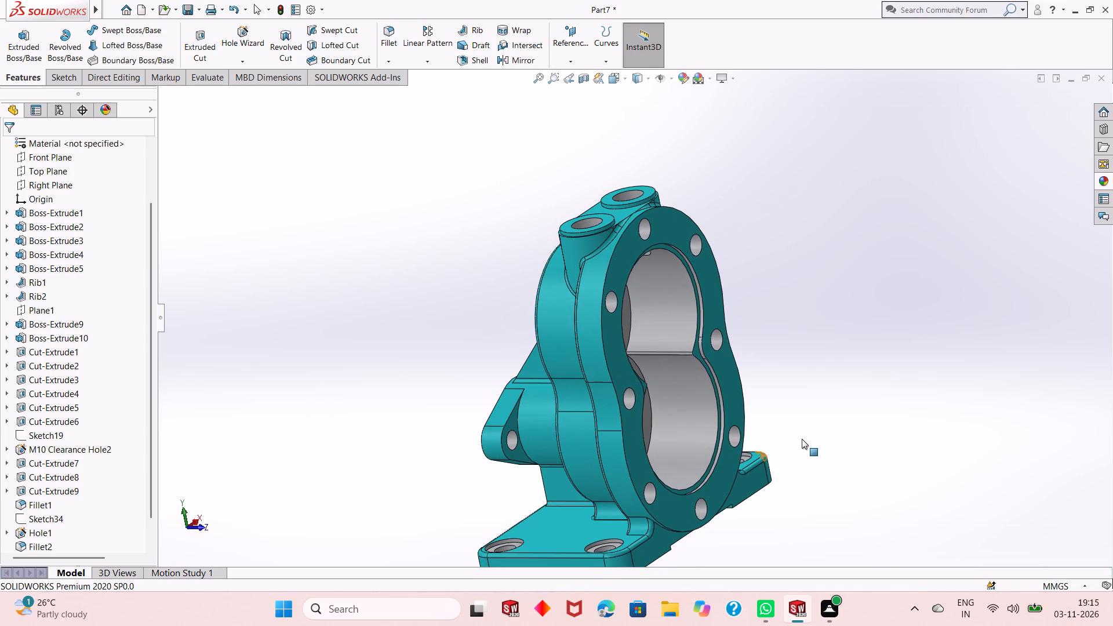
pyautogui.moveTo(740, 397); pyautogui.dragTo(695, 434, button='middle')
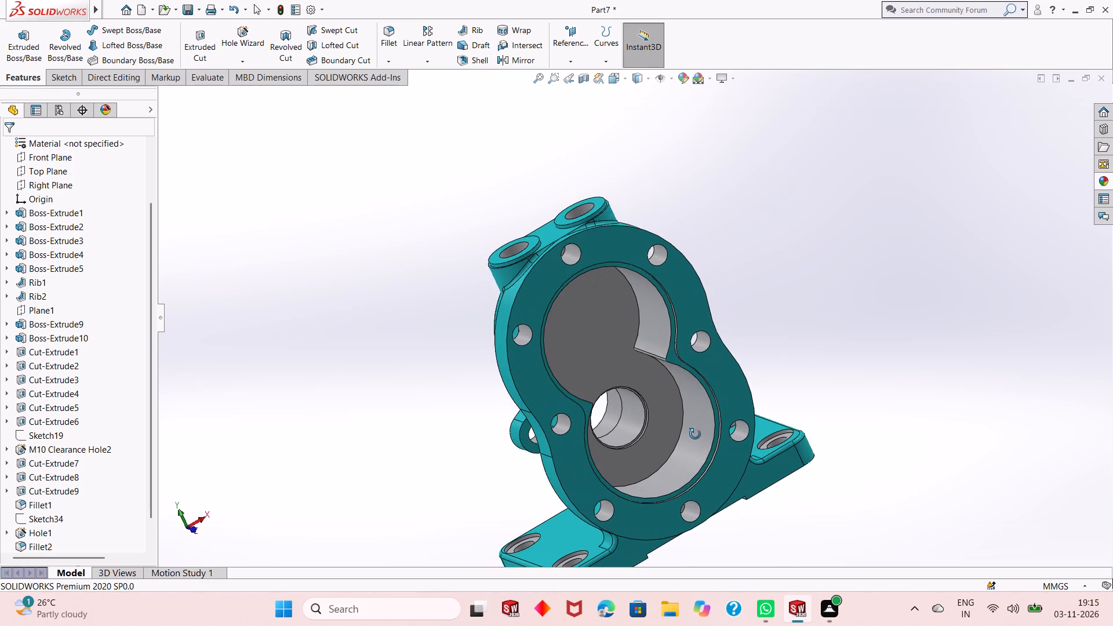
pyautogui.moveTo(695, 434); pyautogui.dragTo(827, 319, button='middle')
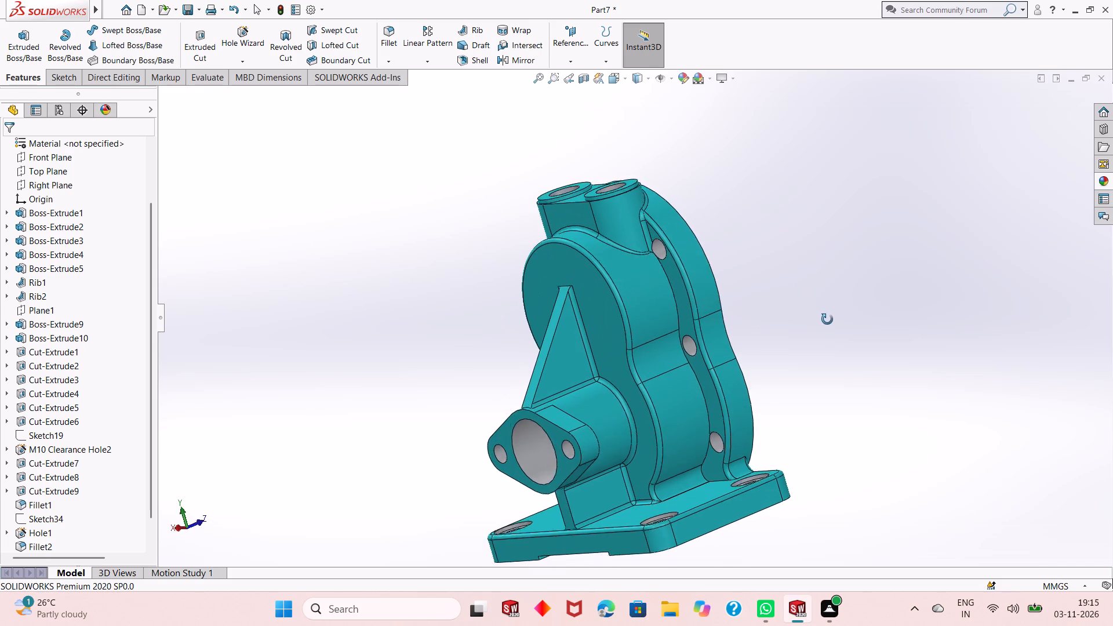
pyautogui.moveTo(827, 319); pyautogui.dragTo(874, 290, button='middle')
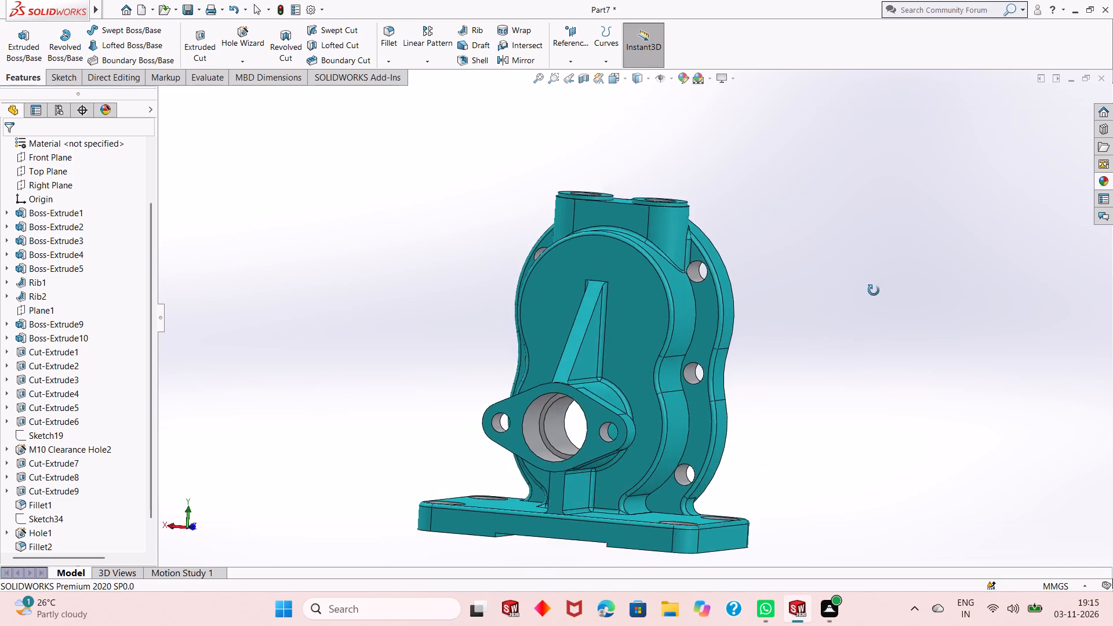
pyautogui.moveTo(874, 290); pyautogui.dragTo(857, 327, button='middle')
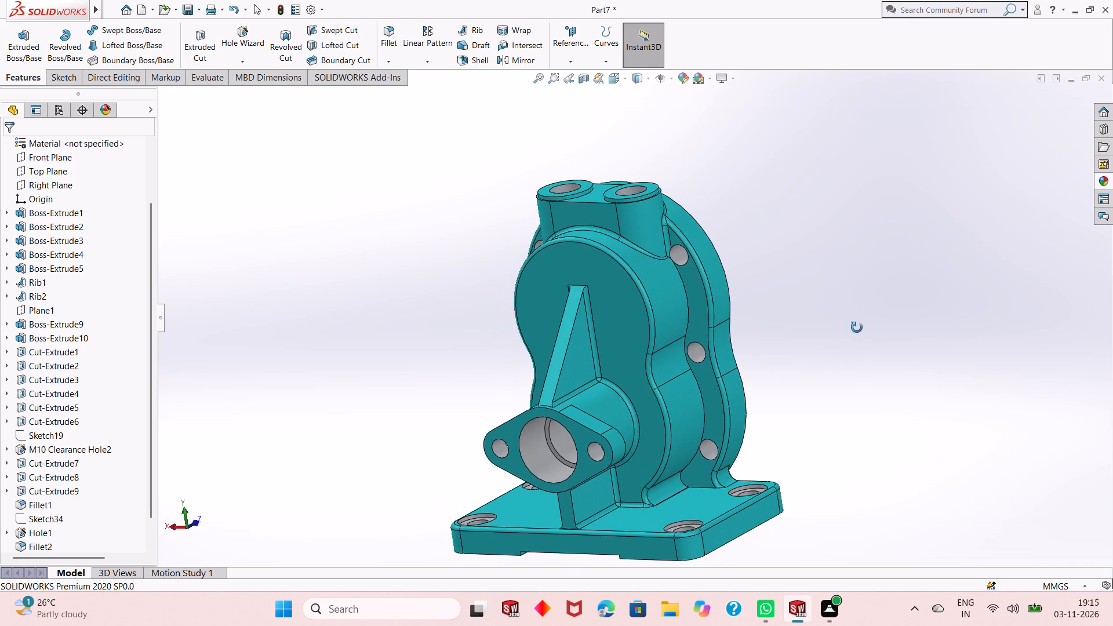
# Examine the finished pump housing from its shaft flange side, tilting between the base underside and the top ports.
pyautogui.moveTo(857, 327); pyautogui.dragTo(857, 315, button='middle')
pyautogui.moveTo(857, 315); pyautogui.dragTo(854, 276, button='middle')
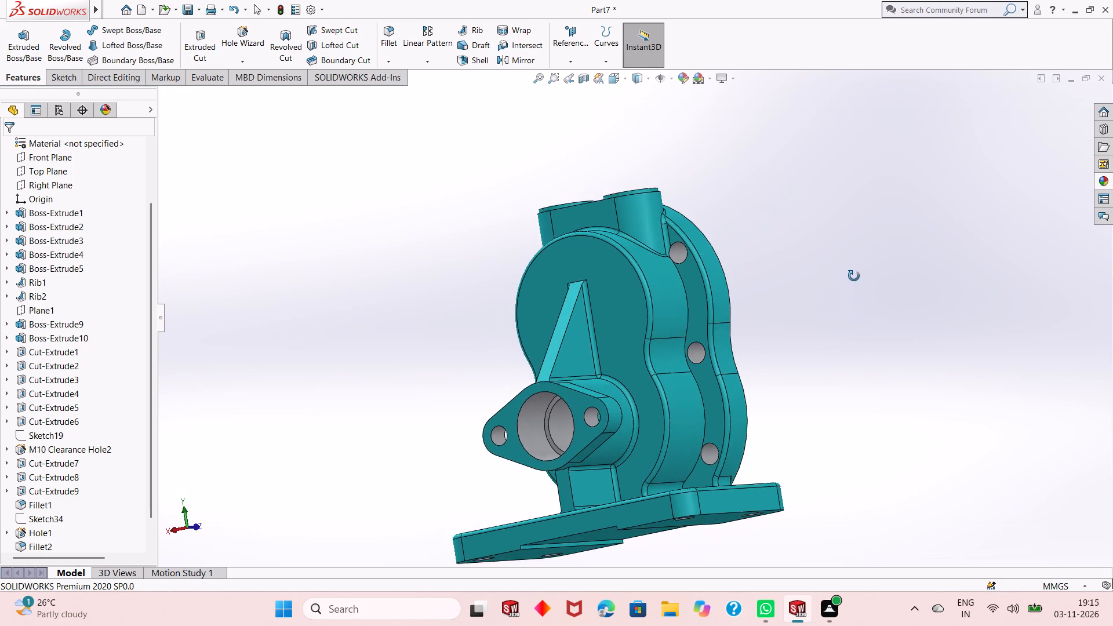
pyautogui.moveTo(854, 276); pyautogui.dragTo(836, 315, button='middle')
pyautogui.moveTo(836, 315); pyautogui.dragTo(846, 331, button='middle')
pyautogui.scroll(1, 634, 392)
pyautogui.moveTo(659, 358); pyautogui.dragTo(667, 392, button='middle')
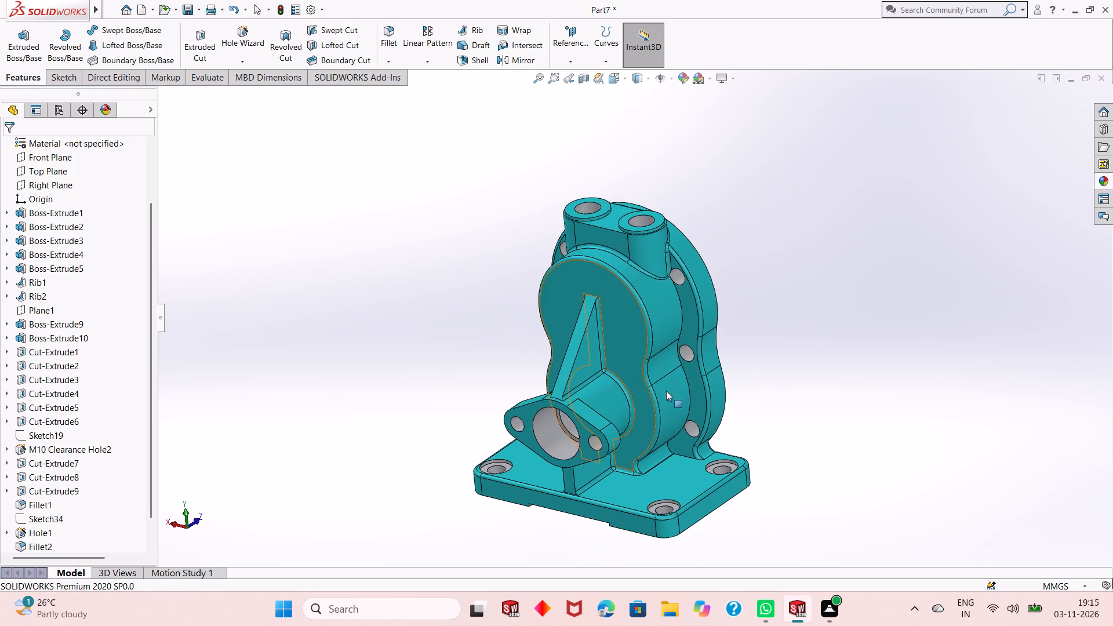
pyautogui.scroll(-1, 624, 341)
pyautogui.scroll(1, 590, 376)
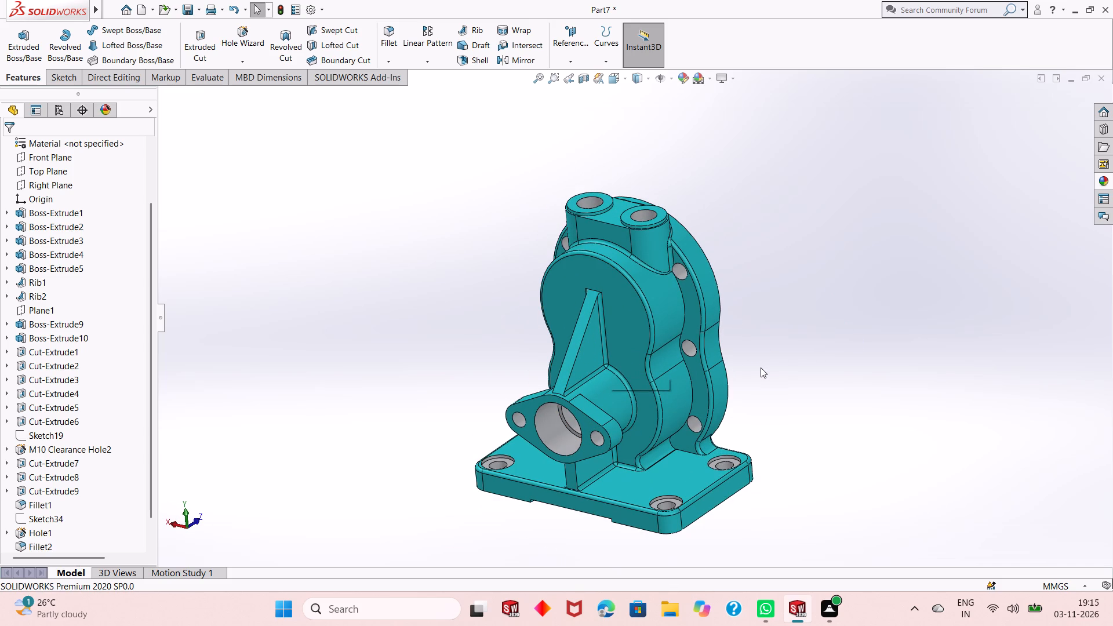
# Save the part as "Oil pump body" in the Dp SolidWorks folder, in SOLIDWORKS Part format.
pyautogui.hotkey('ctrl', 's')
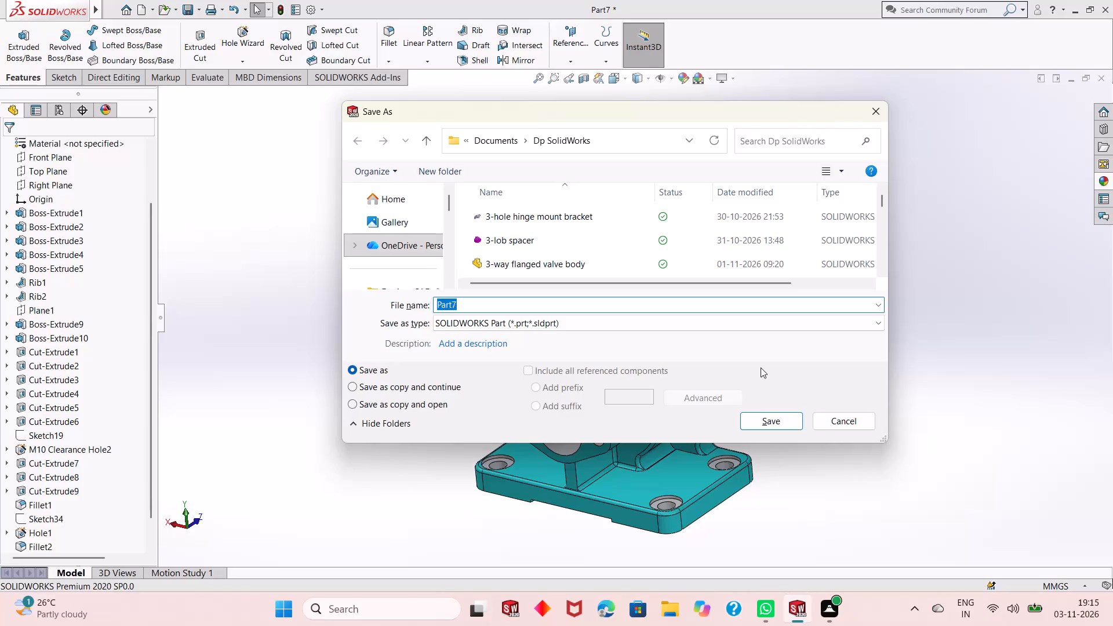
pyautogui.write('Oil pump')
pyautogui.press('space')
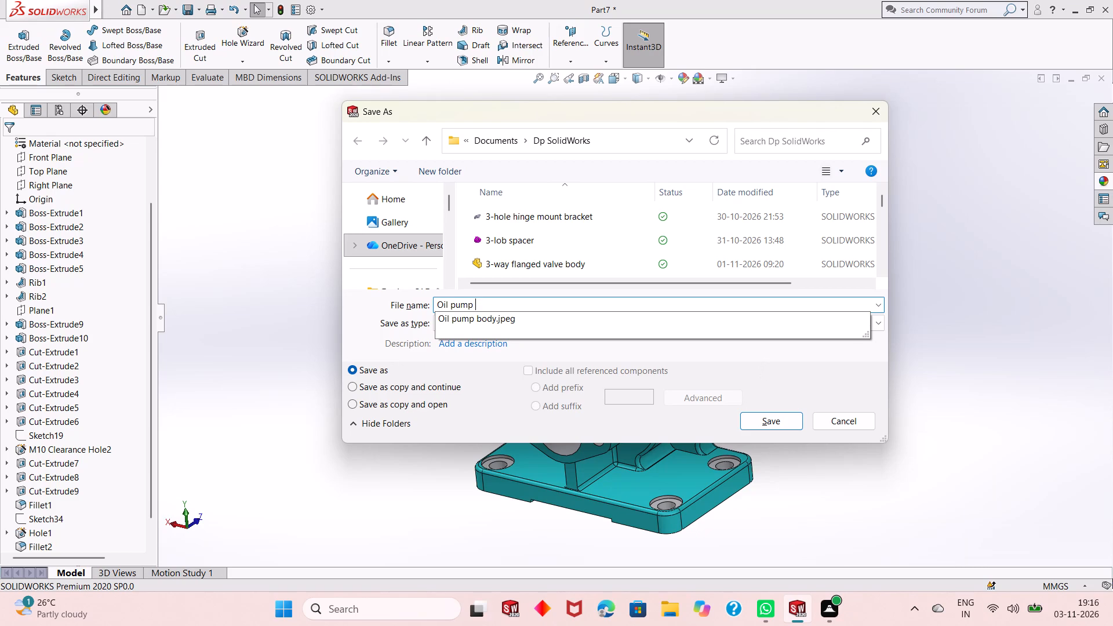
pyautogui.write('bo')
pyautogui.write('dy')
pyautogui.press('Return')
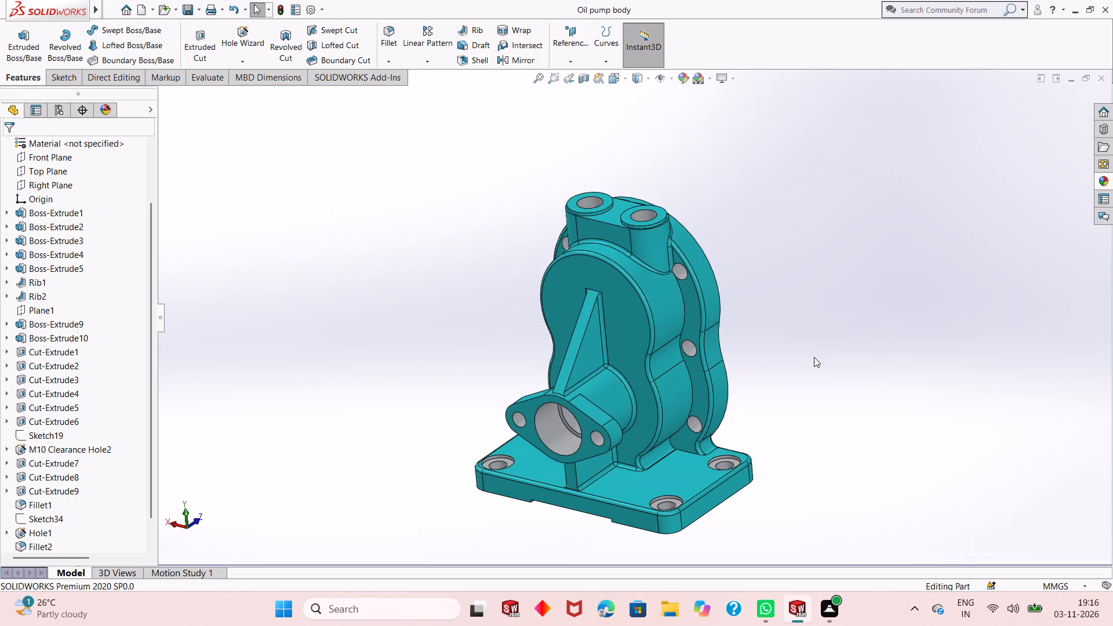
# Save a PDF copy of the part in the Dp SolidWorks folder under the name "Oil pump body".
pyautogui.click(197, 13)
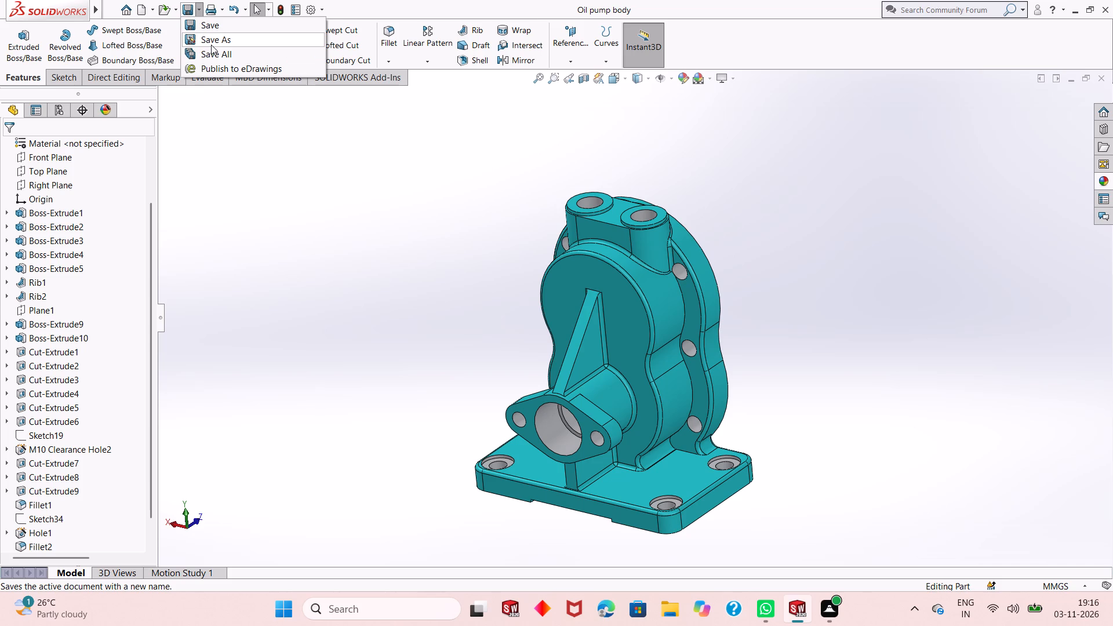
pyautogui.click(211, 45)
pyautogui.click(766, 322)
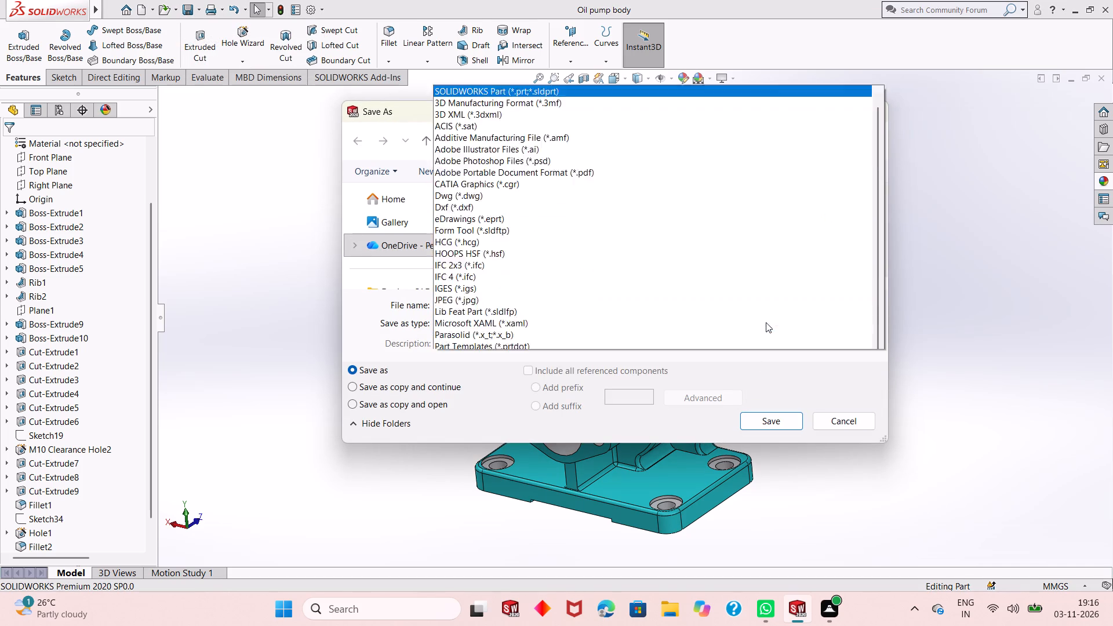
pyautogui.click(636, 89)
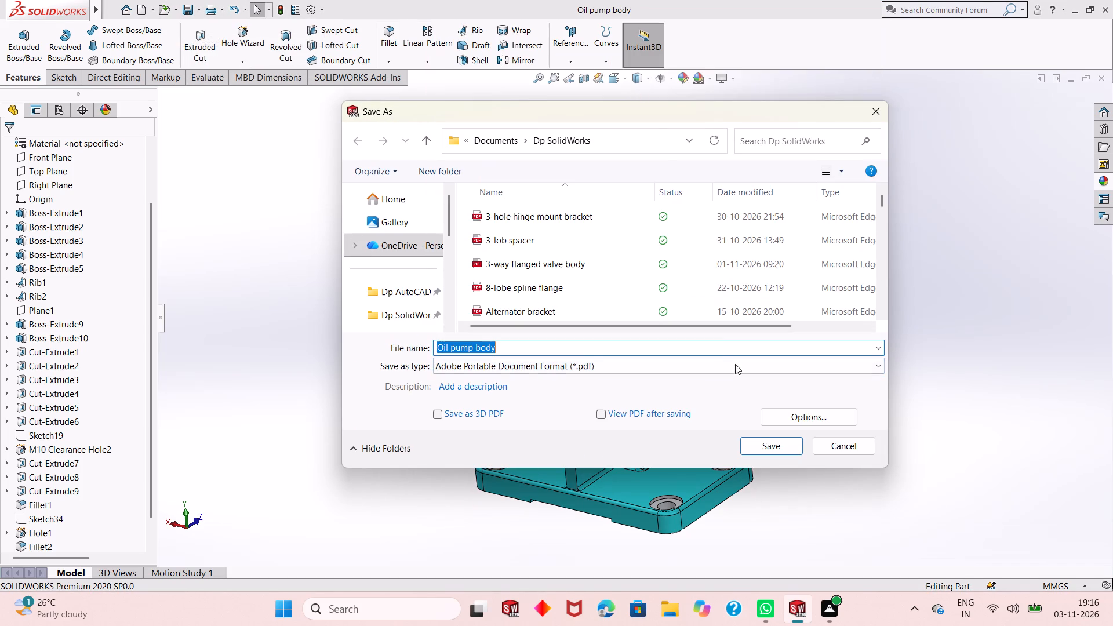
pyautogui.click(770, 448)
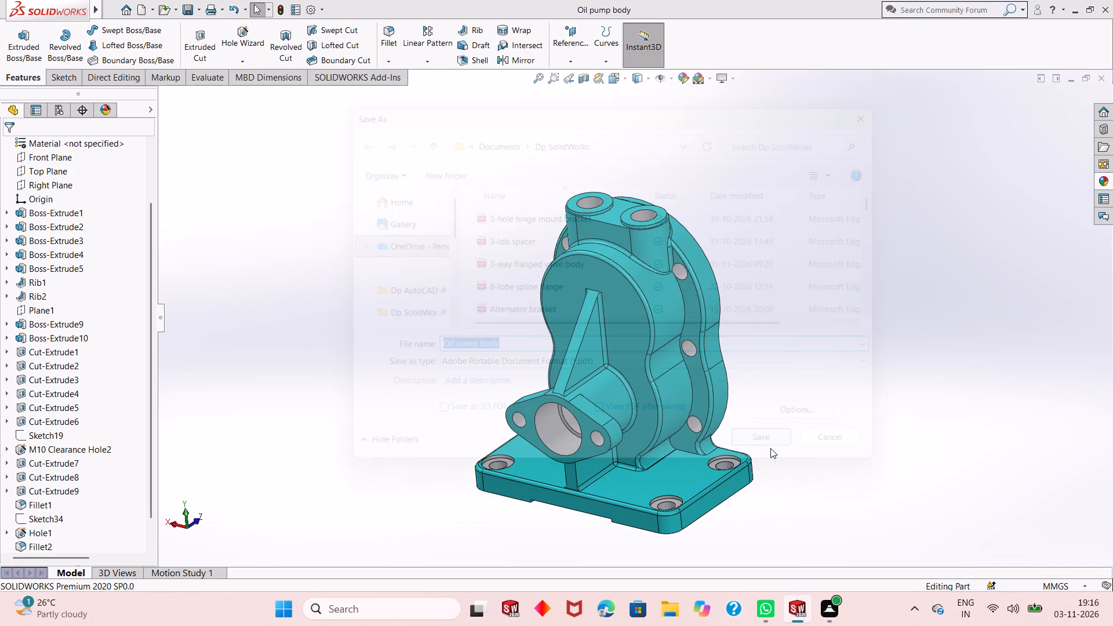